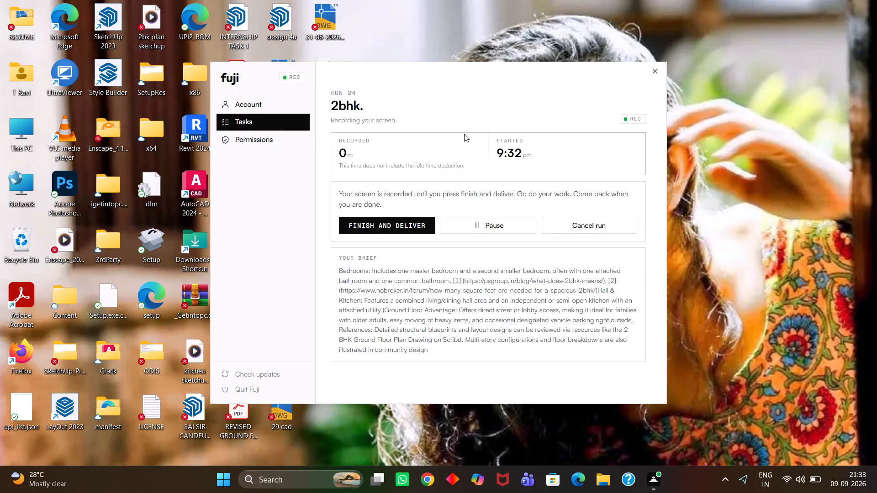
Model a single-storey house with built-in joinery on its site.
Launch SketchUp 2023 and start a new blank model from a template.
{"action": "double_click", "coordinate": [111, 31]}
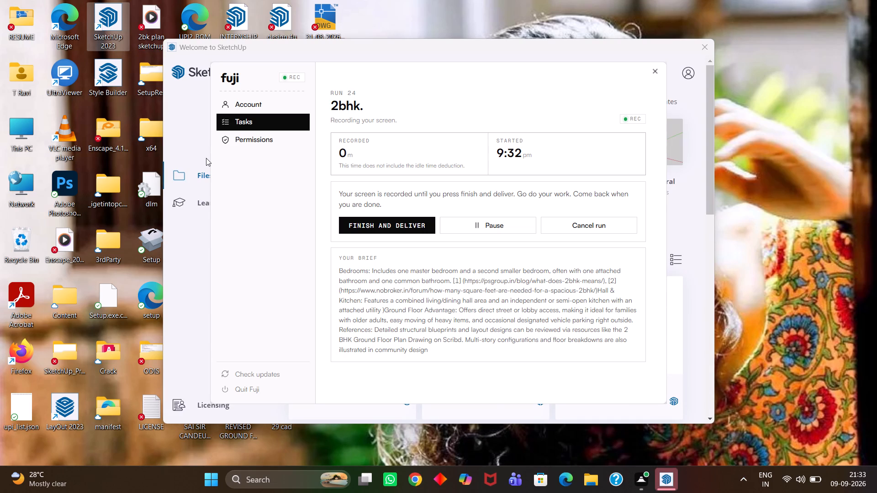
{"action": "left_click", "coordinate": [626, 49]}
{"action": "left_click", "coordinate": [318, 131]}
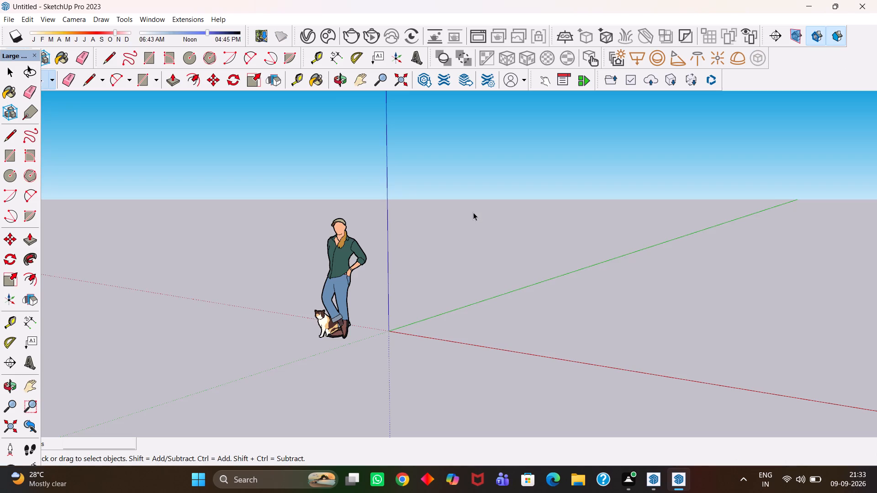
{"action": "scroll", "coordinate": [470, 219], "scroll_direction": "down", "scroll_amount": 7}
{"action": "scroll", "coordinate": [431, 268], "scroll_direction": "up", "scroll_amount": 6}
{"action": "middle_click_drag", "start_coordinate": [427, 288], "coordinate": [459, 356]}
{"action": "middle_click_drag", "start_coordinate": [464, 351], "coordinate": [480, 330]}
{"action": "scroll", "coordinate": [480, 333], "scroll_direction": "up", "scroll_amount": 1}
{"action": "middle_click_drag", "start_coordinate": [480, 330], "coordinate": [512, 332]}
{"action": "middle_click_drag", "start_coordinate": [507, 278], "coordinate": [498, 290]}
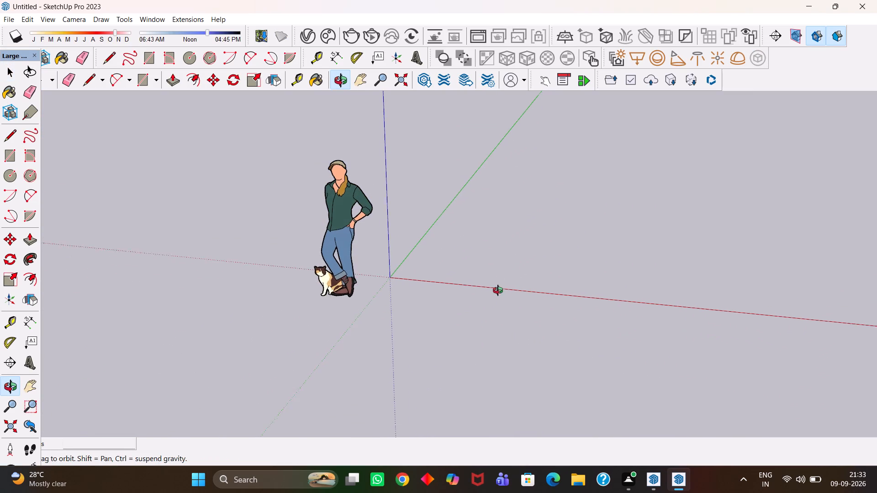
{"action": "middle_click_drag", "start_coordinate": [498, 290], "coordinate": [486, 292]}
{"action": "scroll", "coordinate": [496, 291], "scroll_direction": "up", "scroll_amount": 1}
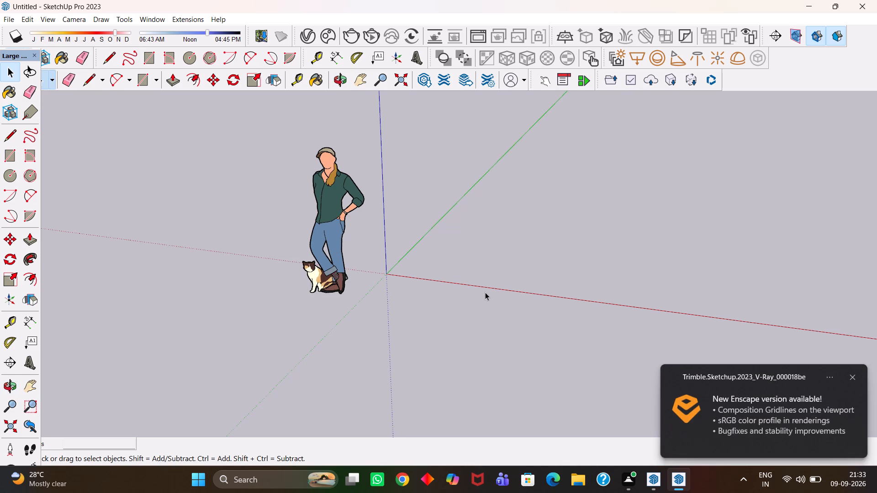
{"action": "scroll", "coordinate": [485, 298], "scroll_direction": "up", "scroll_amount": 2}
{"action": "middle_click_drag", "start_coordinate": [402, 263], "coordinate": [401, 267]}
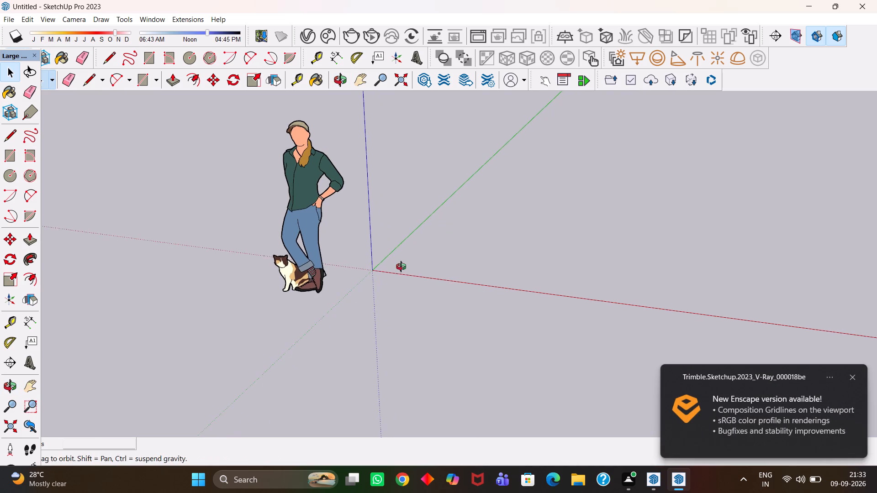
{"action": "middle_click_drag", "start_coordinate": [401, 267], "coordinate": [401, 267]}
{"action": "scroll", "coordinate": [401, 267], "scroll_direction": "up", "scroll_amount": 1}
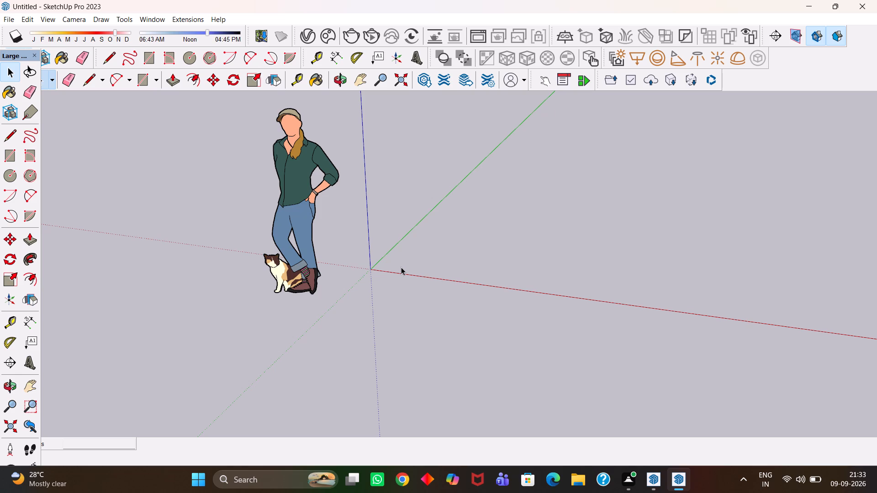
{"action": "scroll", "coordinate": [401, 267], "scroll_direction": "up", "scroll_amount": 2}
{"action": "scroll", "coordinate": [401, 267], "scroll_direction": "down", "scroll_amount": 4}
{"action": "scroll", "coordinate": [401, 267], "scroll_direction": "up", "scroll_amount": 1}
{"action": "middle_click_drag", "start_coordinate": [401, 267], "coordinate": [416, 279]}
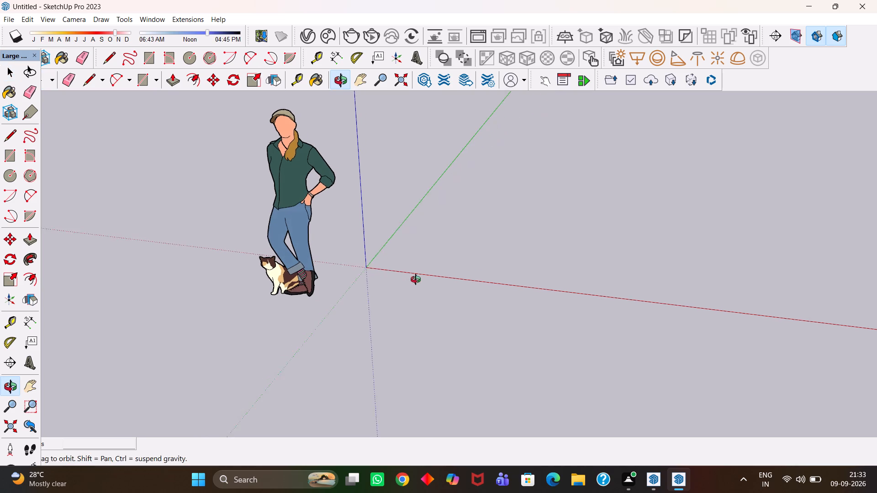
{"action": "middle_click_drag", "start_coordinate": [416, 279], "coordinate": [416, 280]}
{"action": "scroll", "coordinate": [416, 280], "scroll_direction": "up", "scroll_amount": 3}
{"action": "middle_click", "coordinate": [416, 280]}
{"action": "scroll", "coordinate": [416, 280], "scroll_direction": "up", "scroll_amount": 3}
Draw a large ground-plane rectangle from the origin, with two edges along the red and green axes.
{"action": "key", "text": "h"}
{"action": "left_click_drag", "start_coordinate": [421, 254], "coordinate": [349, 330]}
{"action": "scroll", "coordinate": [332, 319], "scroll_direction": "down", "scroll_amount": 5}
{"action": "middle_click_drag", "start_coordinate": [295, 315], "coordinate": [307, 322]}
{"action": "scroll", "coordinate": [307, 322], "scroll_direction": "up", "scroll_amount": 4}
{"action": "key", "text": "r"}
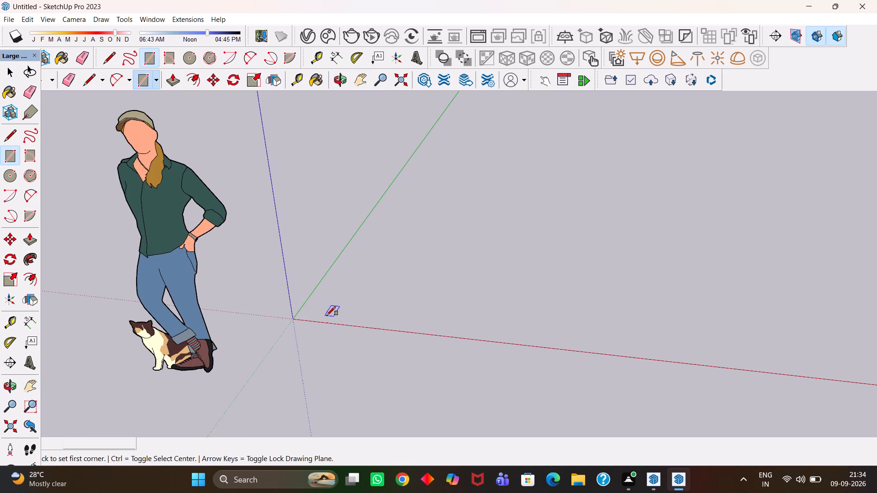
{"action": "left_click", "coordinate": [293, 317]}
{"action": "key", "text": "h"}
{"action": "scroll", "coordinate": [357, 292], "scroll_direction": "down", "scroll_amount": 7}
{"action": "left_click_drag", "start_coordinate": [523, 234], "coordinate": [315, 331]}
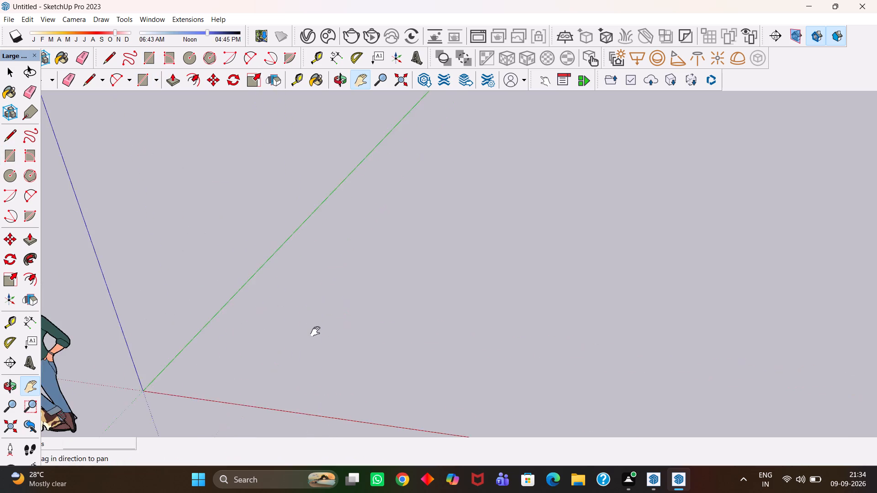
{"action": "scroll", "coordinate": [321, 330], "scroll_direction": "down", "scroll_amount": 6}
{"action": "key", "text": "Escape"}
{"action": "left_click", "coordinate": [735, 140]}
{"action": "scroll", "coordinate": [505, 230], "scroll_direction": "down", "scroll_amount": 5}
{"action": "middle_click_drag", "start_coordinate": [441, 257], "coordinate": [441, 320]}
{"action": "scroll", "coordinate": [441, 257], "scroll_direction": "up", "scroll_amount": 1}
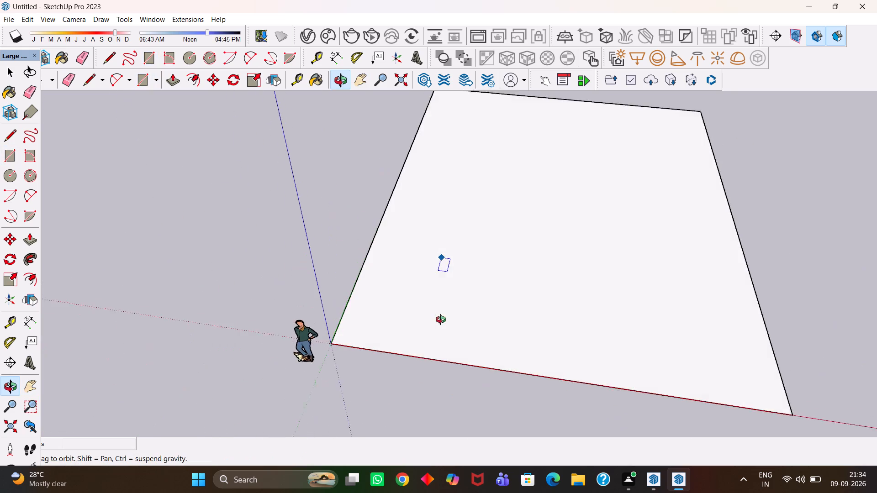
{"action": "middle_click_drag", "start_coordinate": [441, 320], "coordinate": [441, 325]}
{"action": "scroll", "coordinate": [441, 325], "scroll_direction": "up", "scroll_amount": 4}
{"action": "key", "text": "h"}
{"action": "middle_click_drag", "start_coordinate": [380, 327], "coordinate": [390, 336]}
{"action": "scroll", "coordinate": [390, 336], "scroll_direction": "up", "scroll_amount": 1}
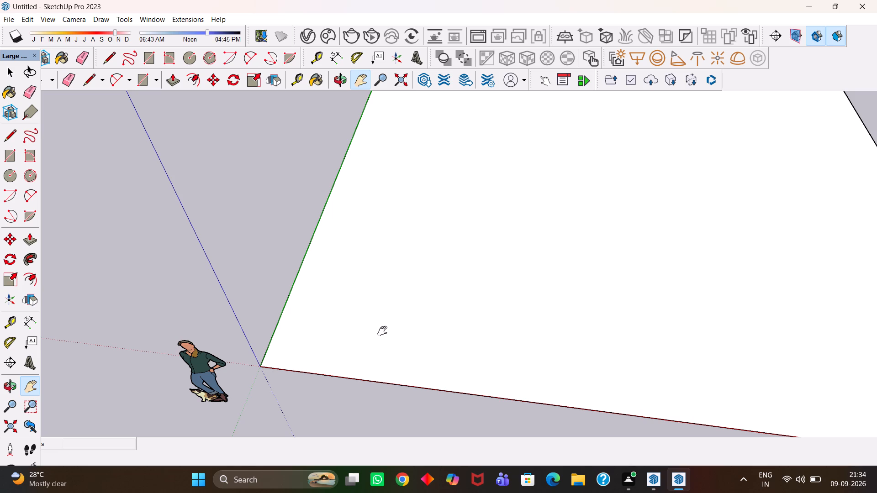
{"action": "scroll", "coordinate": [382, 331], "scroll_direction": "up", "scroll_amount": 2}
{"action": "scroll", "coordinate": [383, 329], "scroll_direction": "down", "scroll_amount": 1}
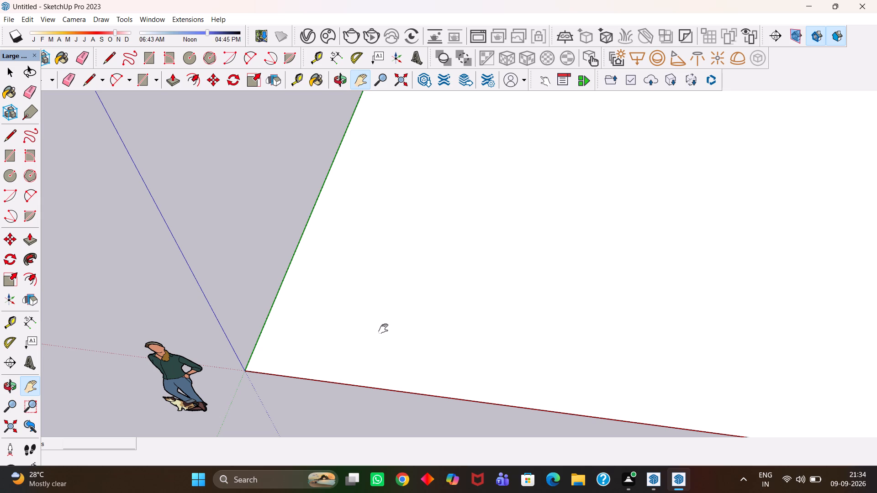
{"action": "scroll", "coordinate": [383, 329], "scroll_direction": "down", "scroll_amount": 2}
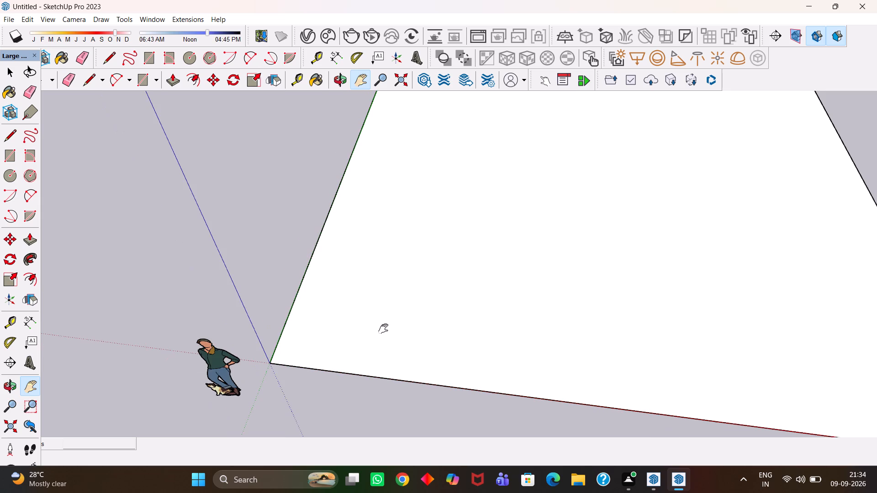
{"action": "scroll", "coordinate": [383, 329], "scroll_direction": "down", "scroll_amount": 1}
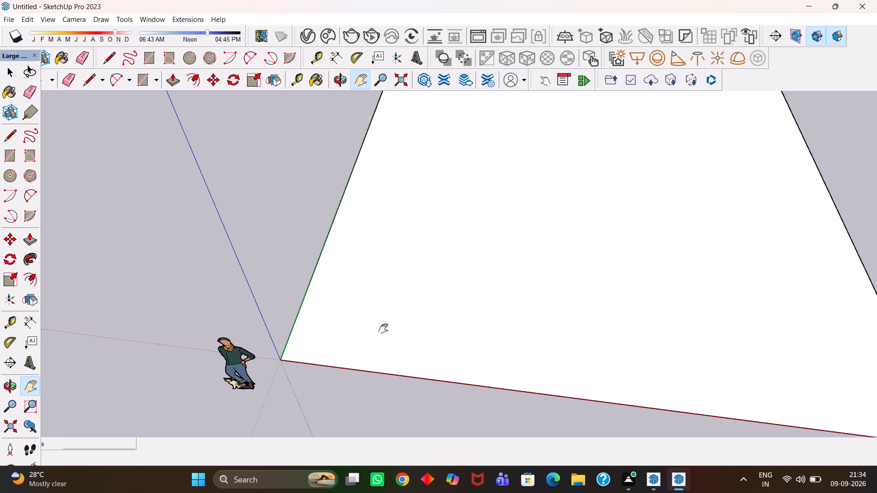
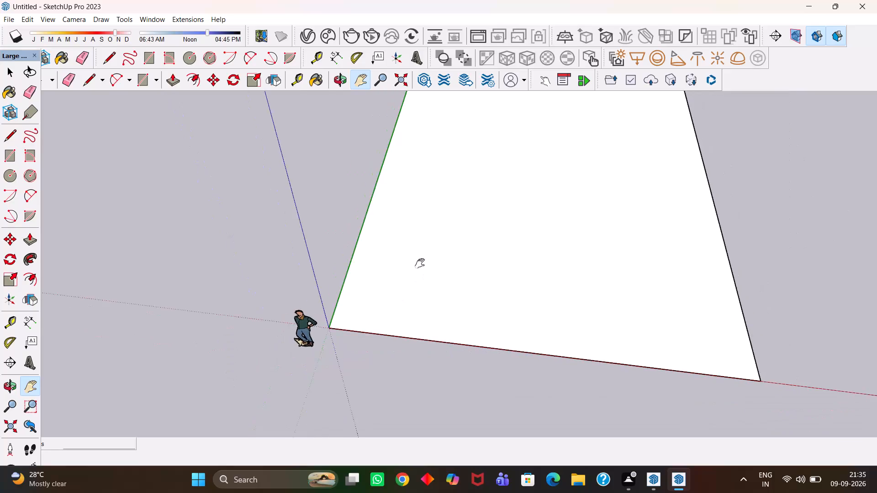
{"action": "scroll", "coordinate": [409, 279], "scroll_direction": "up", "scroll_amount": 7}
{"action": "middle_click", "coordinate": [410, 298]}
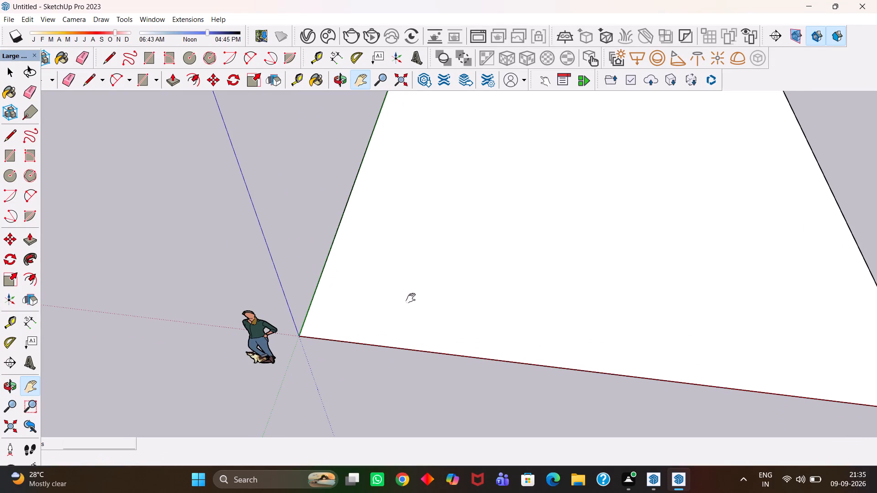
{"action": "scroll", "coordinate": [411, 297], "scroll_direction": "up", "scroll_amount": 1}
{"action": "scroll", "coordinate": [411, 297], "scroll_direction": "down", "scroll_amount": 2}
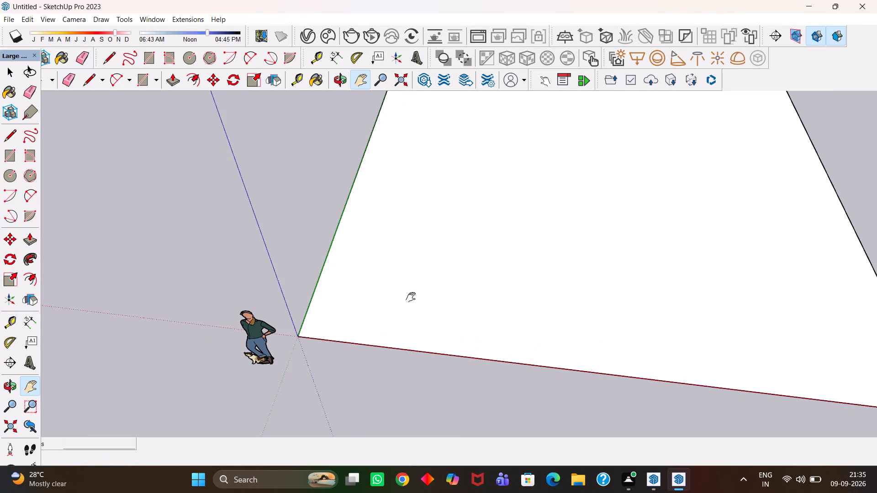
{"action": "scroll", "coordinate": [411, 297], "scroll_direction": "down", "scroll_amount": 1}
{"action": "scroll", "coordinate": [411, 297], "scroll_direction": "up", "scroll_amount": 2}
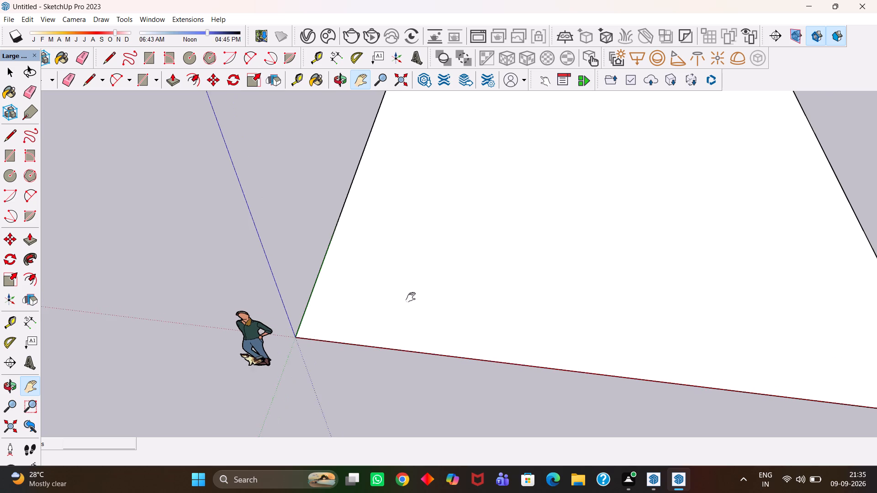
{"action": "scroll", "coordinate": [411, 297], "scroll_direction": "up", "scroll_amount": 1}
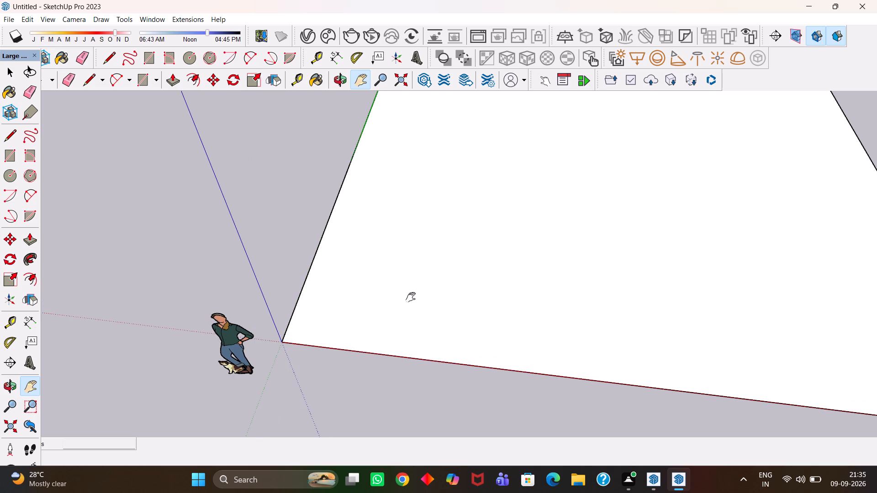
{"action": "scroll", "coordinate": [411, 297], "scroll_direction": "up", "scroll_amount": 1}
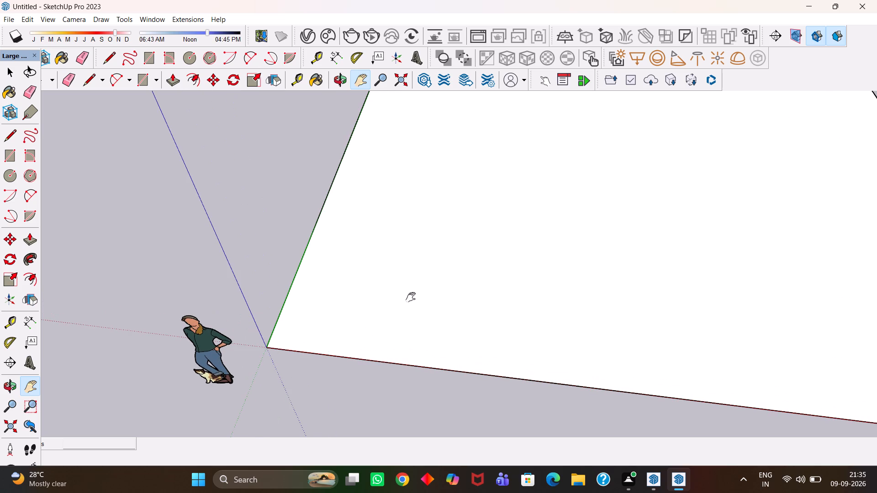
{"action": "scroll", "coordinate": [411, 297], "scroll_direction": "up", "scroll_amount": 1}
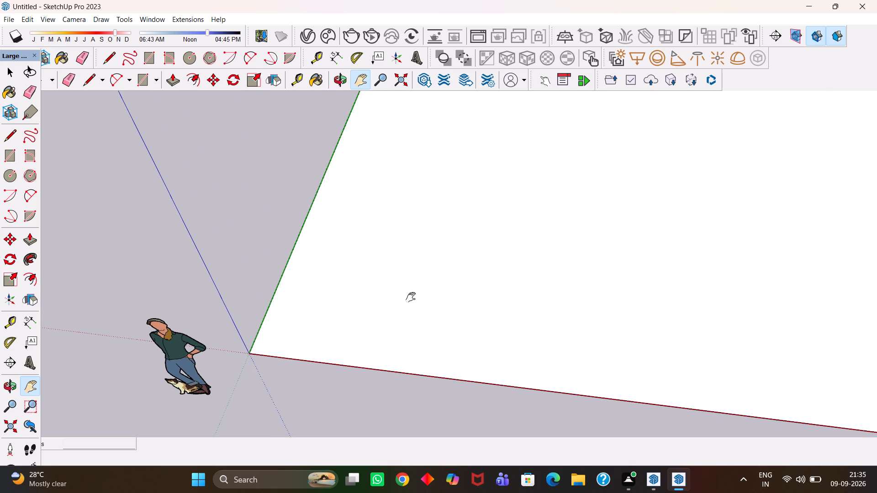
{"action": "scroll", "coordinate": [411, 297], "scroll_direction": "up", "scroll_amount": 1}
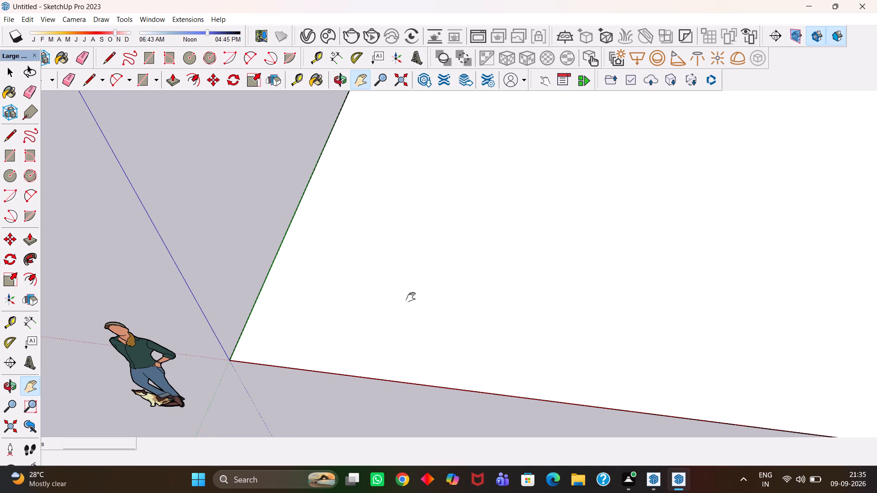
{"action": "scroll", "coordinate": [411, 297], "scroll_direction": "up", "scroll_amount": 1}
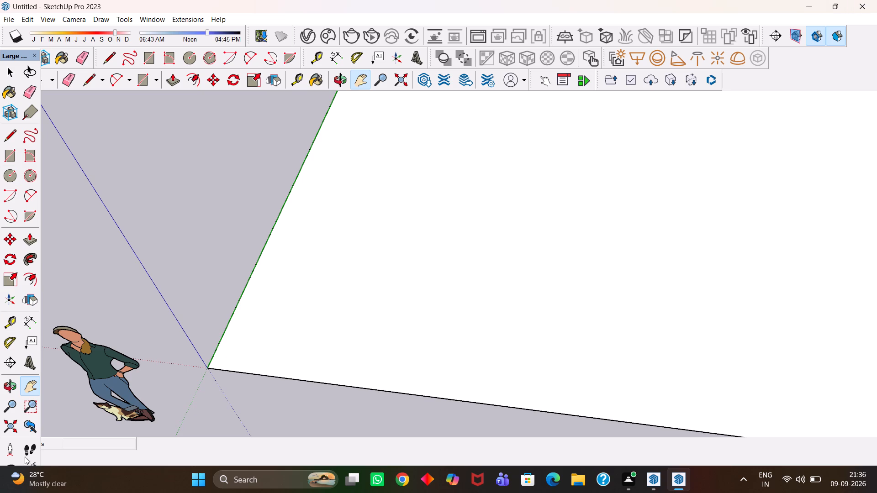
Place two guides just inside the base rectangle, one about 1' 11" from the green-axis edge and one parallel to the red-axis edge.
{"action": "middle_click_drag", "start_coordinate": [350, 359], "coordinate": [363, 371]}
{"action": "scroll", "coordinate": [363, 371], "scroll_direction": "up", "scroll_amount": 3}
{"action": "key", "text": "h"}
{"action": "scroll", "coordinate": [344, 358], "scroll_direction": "down", "scroll_amount": 8}
{"action": "scroll", "coordinate": [294, 336], "scroll_direction": "up", "scroll_amount": 6}
{"action": "middle_click_drag", "start_coordinate": [293, 336], "coordinate": [308, 361]}
{"action": "scroll", "coordinate": [311, 355], "scroll_direction": "down", "scroll_amount": 5}
{"action": "left_click_drag", "start_coordinate": [335, 324], "coordinate": [325, 361]}
{"action": "scroll", "coordinate": [315, 360], "scroll_direction": "down", "scroll_amount": 3}
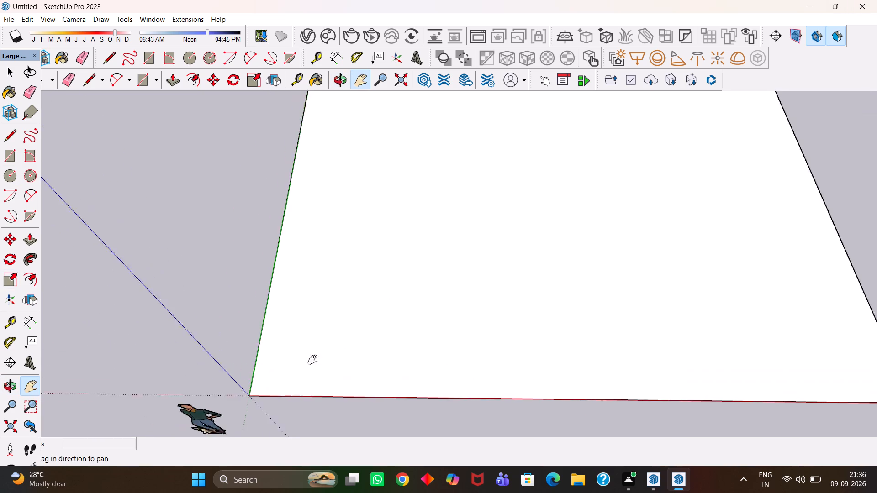
{"action": "scroll", "coordinate": [312, 360], "scroll_direction": "down", "scroll_amount": 2}
{"action": "scroll", "coordinate": [311, 366], "scroll_direction": "up", "scroll_amount": 4}
{"action": "middle_click_drag", "start_coordinate": [312, 367], "coordinate": [316, 372]}
{"action": "key", "text": "t"}
{"action": "left_click", "coordinate": [254, 338]}
{"action": "left_click", "coordinate": [286, 349]}
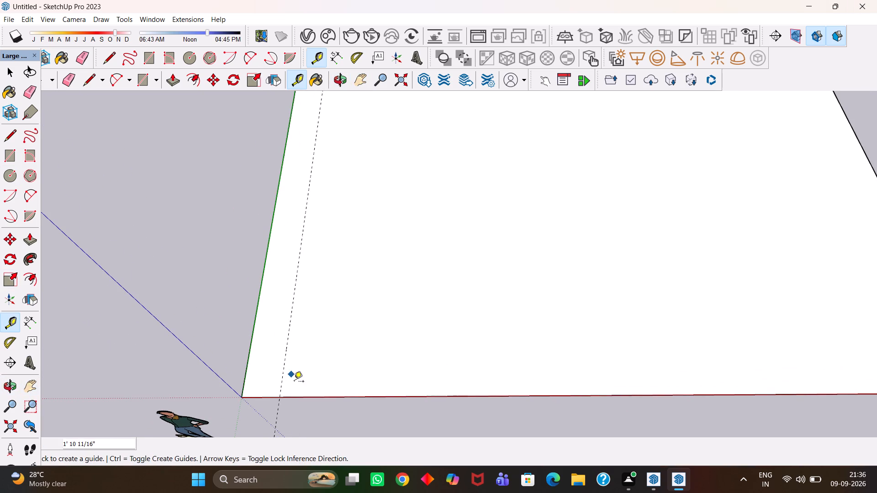
{"action": "left_click", "coordinate": [301, 397]}
{"action": "left_click", "coordinate": [301, 360]}
Complete a guide frame by offsetting the green-direction guide 27' and the red-direction guide 37' into the base rectangle.
{"action": "key", "text": "h"}
{"action": "scroll", "coordinate": [301, 359], "scroll_direction": "up", "scroll_amount": 4}
{"action": "scroll", "coordinate": [300, 356], "scroll_direction": "down", "scroll_amount": 4}
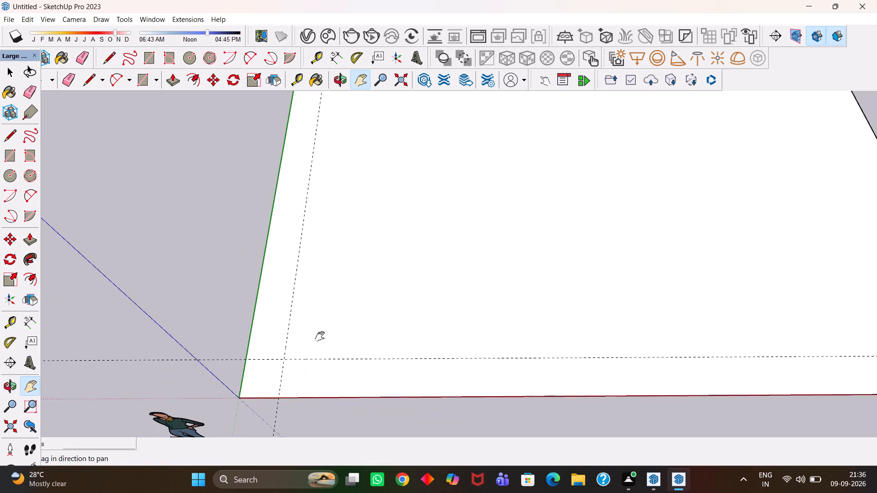
{"action": "left_click_drag", "start_coordinate": [332, 327], "coordinate": [294, 372]}
{"action": "middle_click_drag", "start_coordinate": [277, 366], "coordinate": [284, 371]}
{"action": "scroll", "coordinate": [284, 371], "scroll_direction": "up", "scroll_amount": 1}
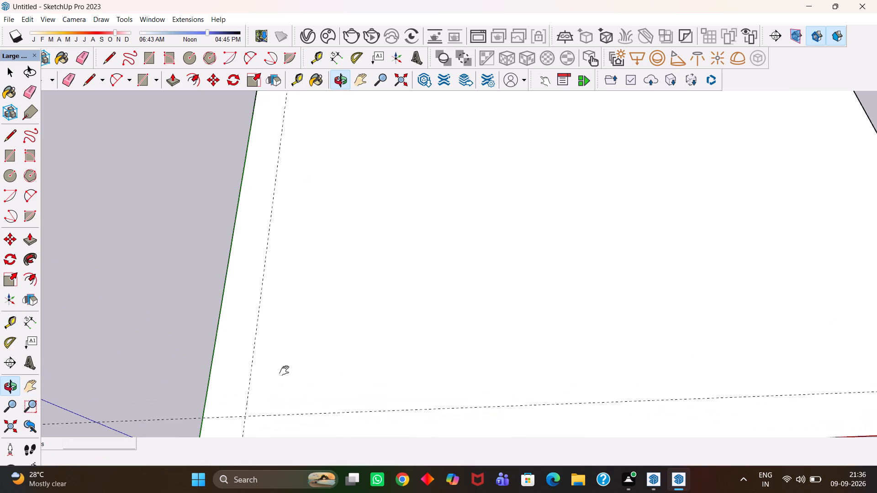
{"action": "scroll", "coordinate": [284, 370], "scroll_direction": "down", "scroll_amount": 2}
{"action": "key", "text": "t"}
{"action": "left_click", "coordinate": [261, 349]}
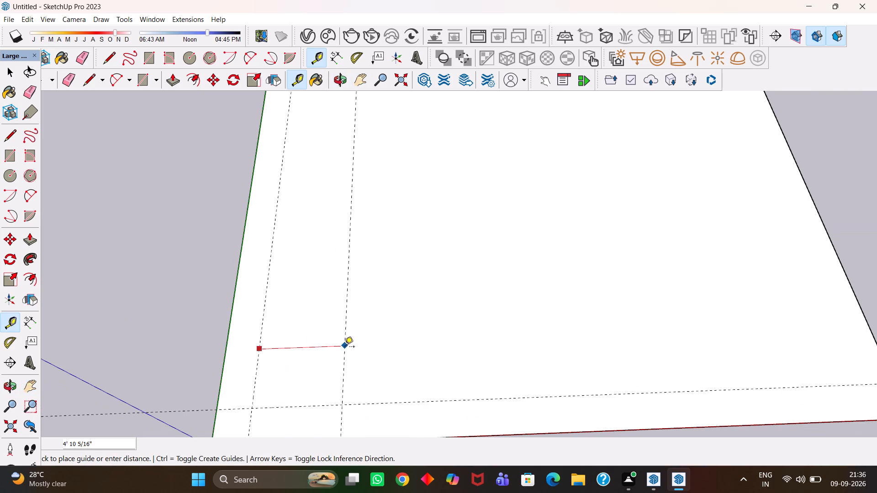
{"action": "type", "text": "27'"}
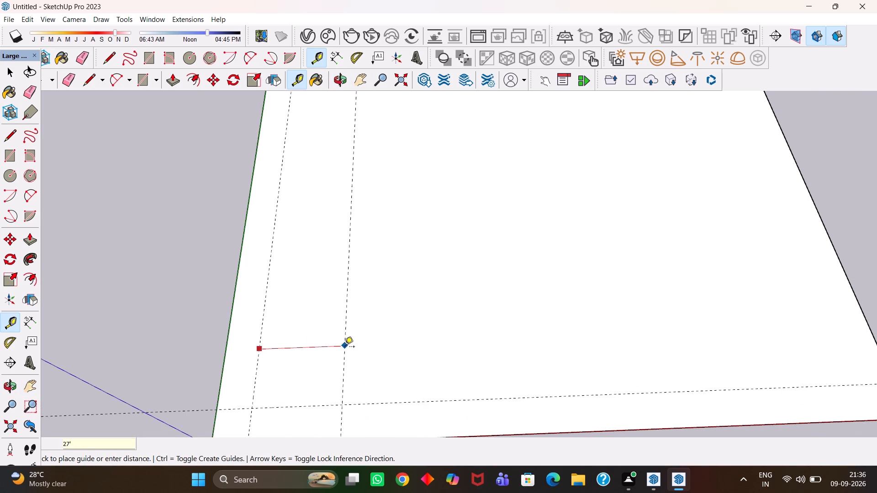
{"action": "key", "text": "Return"}
{"action": "left_click", "coordinate": [370, 404]}
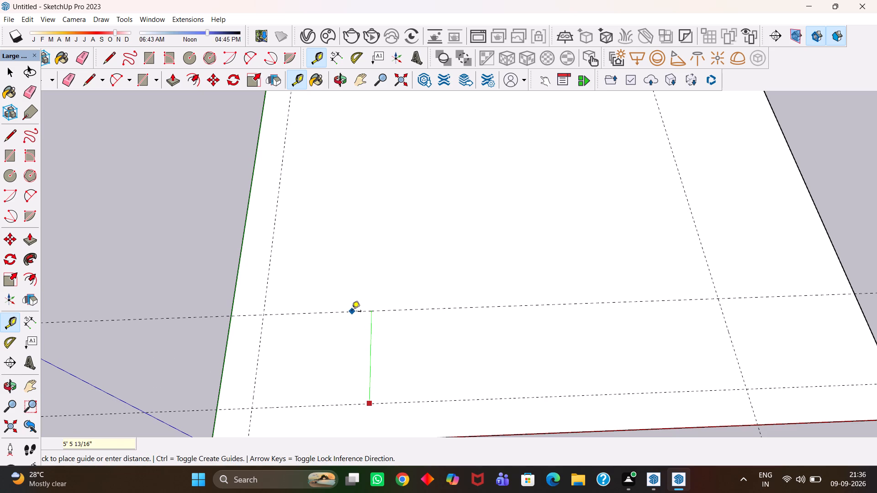
{"action": "type", "text": "37"}
{"action": "key", "text": "apostrophe"}
{"action": "key", "text": "Return"}
Draw a 37' by 27' rectangle between opposite corner intersections of the guide frame.
{"action": "key", "text": "h"}
{"action": "scroll", "coordinate": [352, 311], "scroll_direction": "down", "scroll_amount": 5}
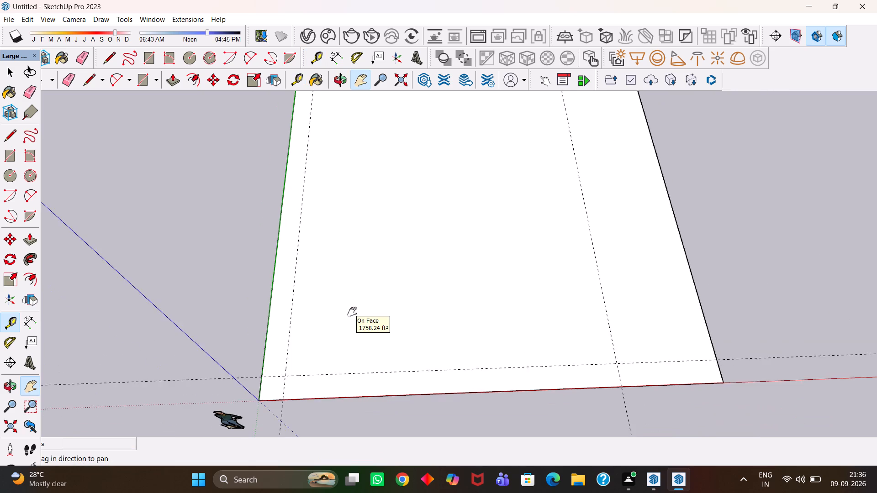
{"action": "scroll", "coordinate": [352, 312], "scroll_direction": "down", "scroll_amount": 6}
{"action": "scroll", "coordinate": [358, 272], "scroll_direction": "up", "scroll_amount": 1}
{"action": "middle_click_drag", "start_coordinate": [358, 271], "coordinate": [358, 287]}
{"action": "scroll", "coordinate": [358, 287], "scroll_direction": "up", "scroll_amount": 1}
{"action": "key", "text": "r"}
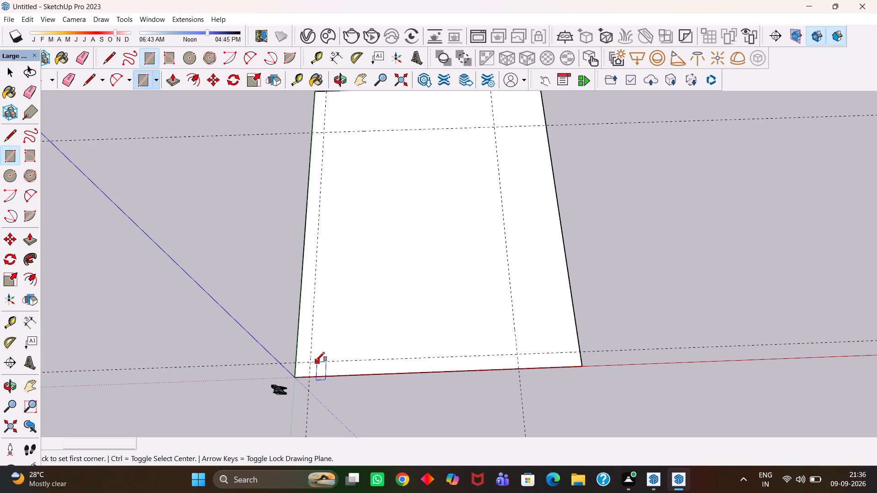
{"action": "left_click", "coordinate": [312, 360]}
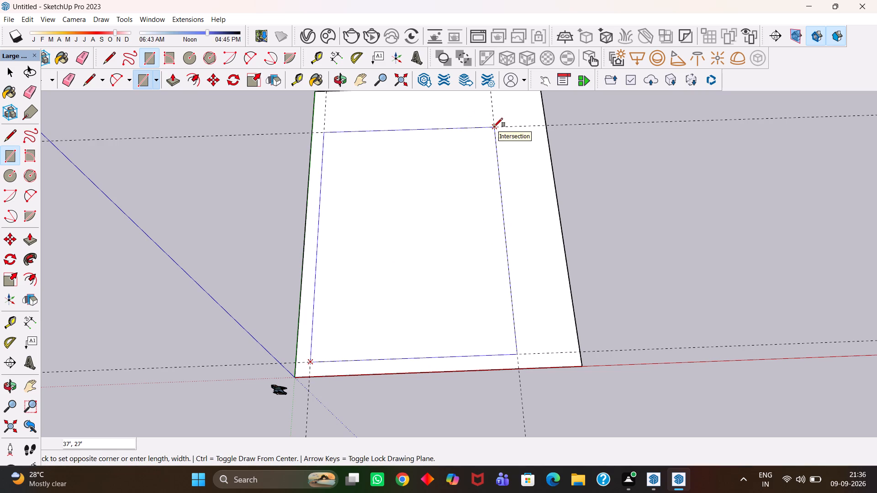
{"action": "left_click", "coordinate": [494, 127]}
Offset the 37' by 27' rectangle's outline inward by 9" for the outer wall thickness.
{"action": "key", "text": "space"}
{"action": "left_click", "coordinate": [412, 218]}
{"action": "key", "text": "f"}
{"action": "left_click_drag", "start_coordinate": [394, 236], "coordinate": [387, 246]}
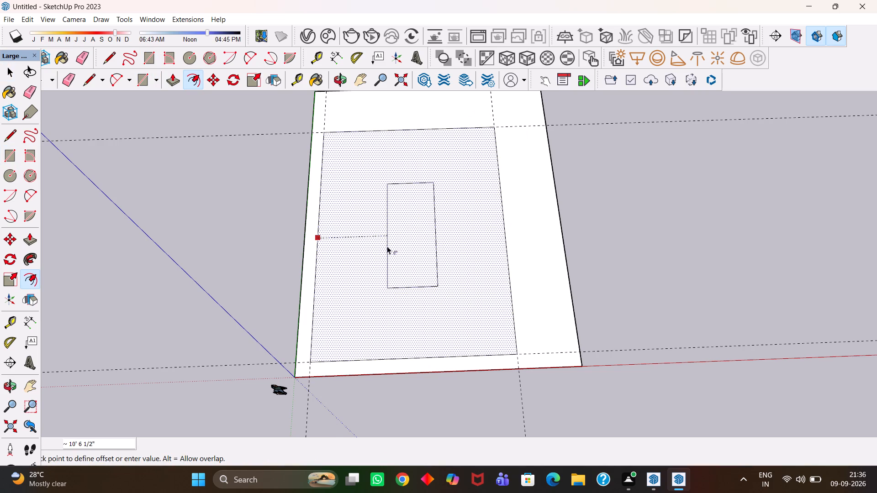
{"action": "left_click_drag", "start_coordinate": [387, 246], "coordinate": [380, 243]}
{"action": "type", "text": "9\""}
{"action": "key", "text": "Return"}
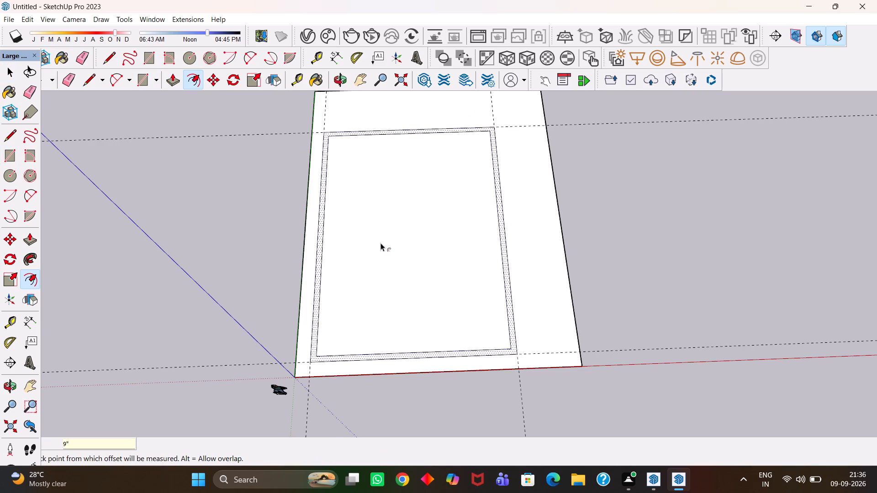
Place guides 9' inside the inner face of the far wall and 9' inside the inner face of the wall along the green axis.
{"action": "key", "text": "h"}
{"action": "scroll", "coordinate": [380, 243], "scroll_direction": "down", "scroll_amount": 5}
{"action": "scroll", "coordinate": [369, 236], "scroll_direction": "up", "scroll_amount": 6}
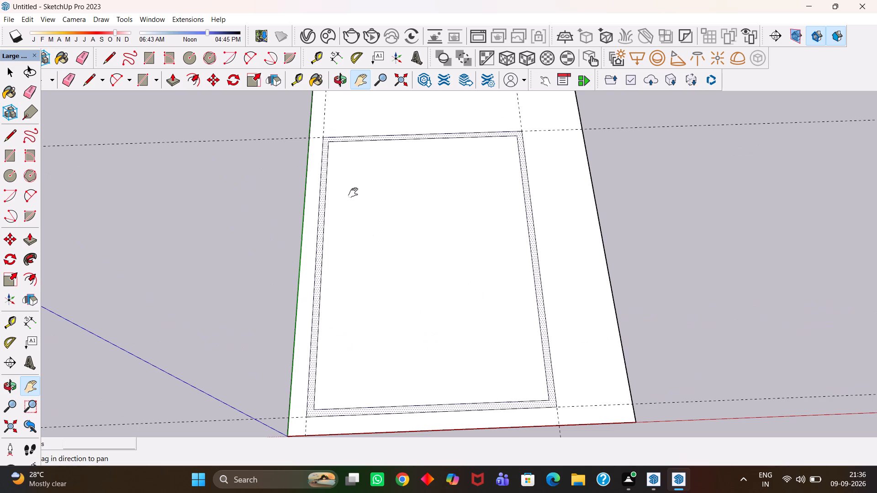
{"action": "scroll", "coordinate": [353, 193], "scroll_direction": "up", "scroll_amount": 5}
{"action": "left_click_drag", "start_coordinate": [350, 168], "coordinate": [357, 212]}
{"action": "middle_click_drag", "start_coordinate": [359, 176], "coordinate": [363, 205]}
{"action": "key", "text": "t"}
{"action": "scroll", "coordinate": [363, 205], "scroll_direction": "up", "scroll_amount": 1}
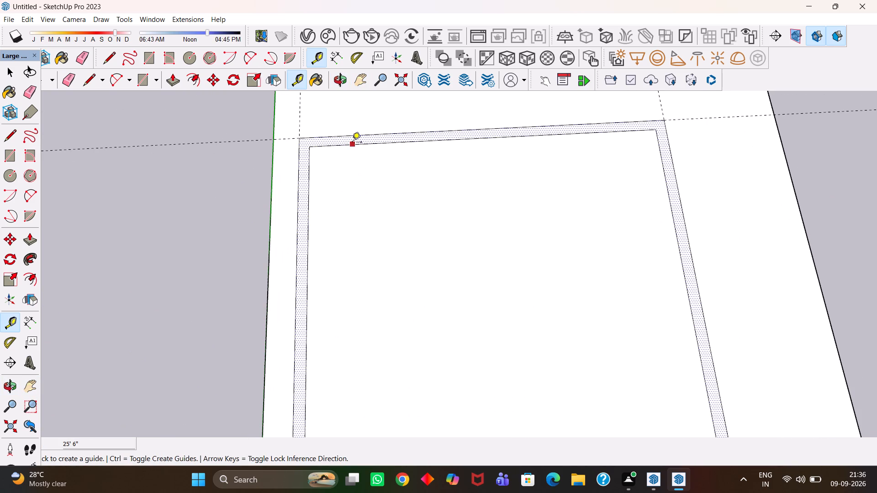
{"action": "left_click", "coordinate": [352, 143]}
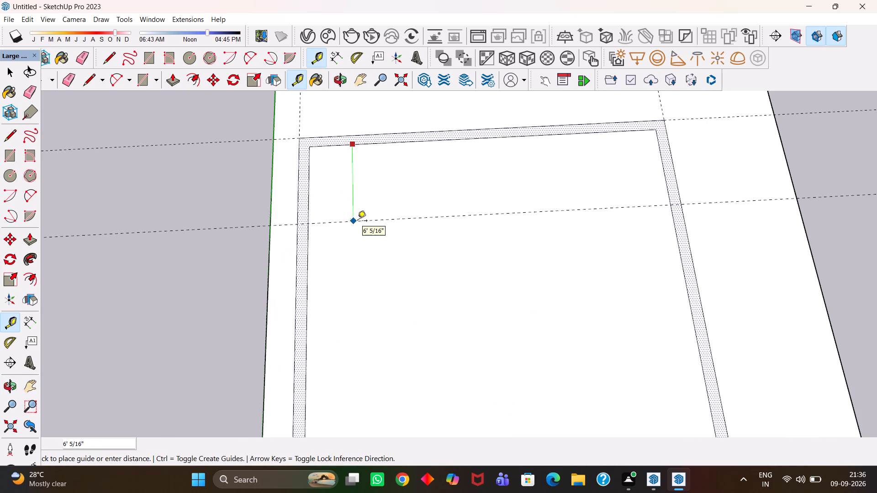
{"action": "type", "text": "9'"}
{"action": "key", "text": "Return"}
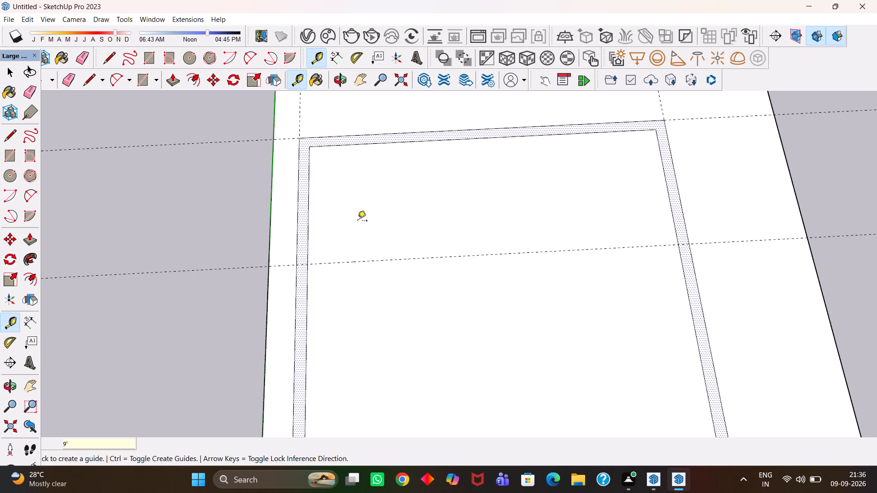
{"action": "left_click", "coordinate": [310, 222]}
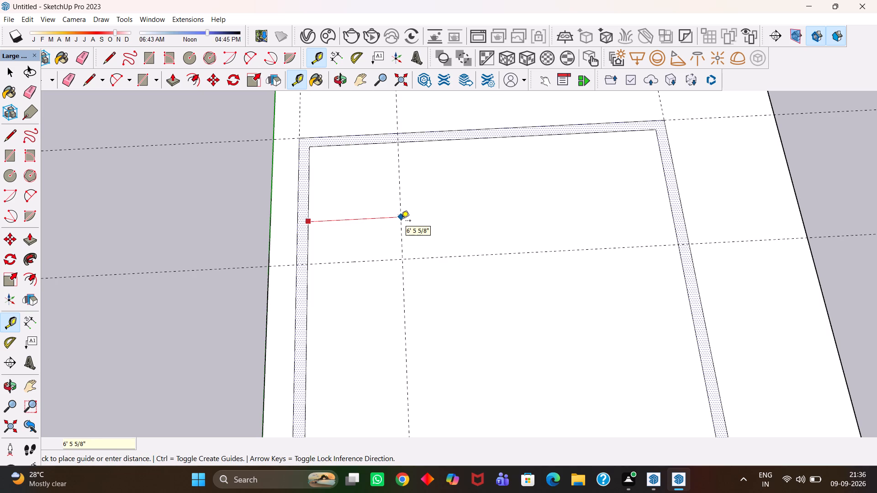
{"action": "type", "text": "9'"}
{"action": "key", "text": "Return"}
{"action": "key", "text": "Return"}
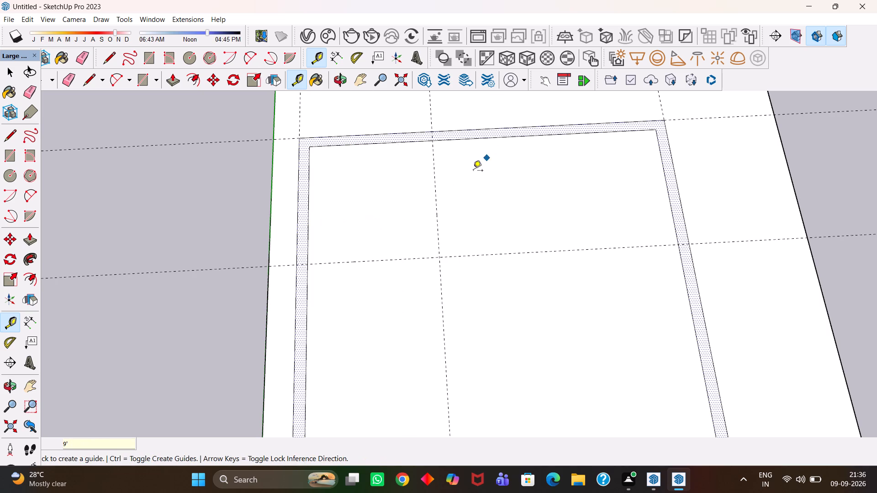
Add a parallel guide 4.5" beyond each of the two 9' room guides for the partition wall thickness.
{"action": "scroll", "coordinate": [457, 216], "scroll_direction": "up", "scroll_amount": 2}
{"action": "left_click", "coordinate": [435, 223]}
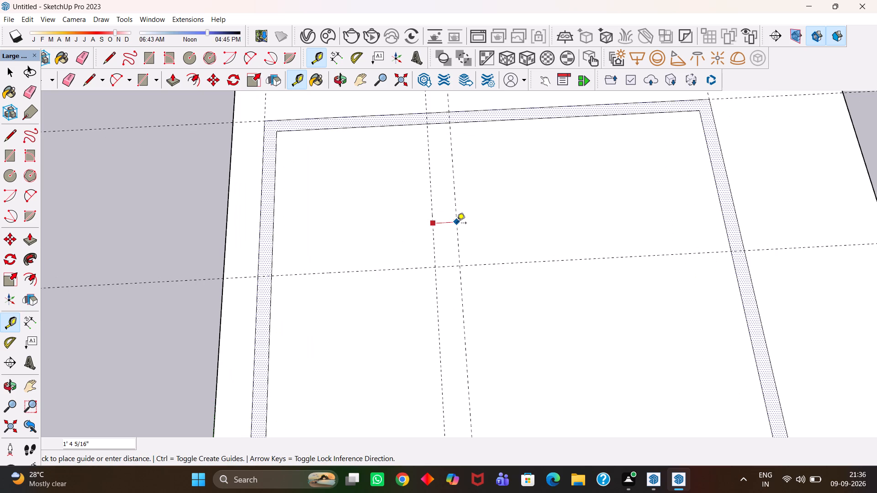
{"action": "type", "text": "4.5\""}
{"action": "key", "text": "Return"}
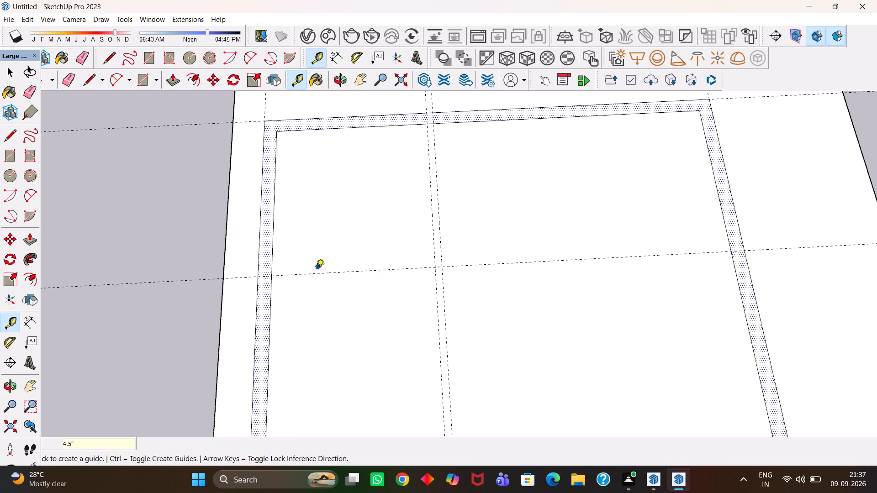
{"action": "left_click", "coordinate": [316, 270]}
{"action": "key", "text": "space"}
{"action": "key", "text": "t"}
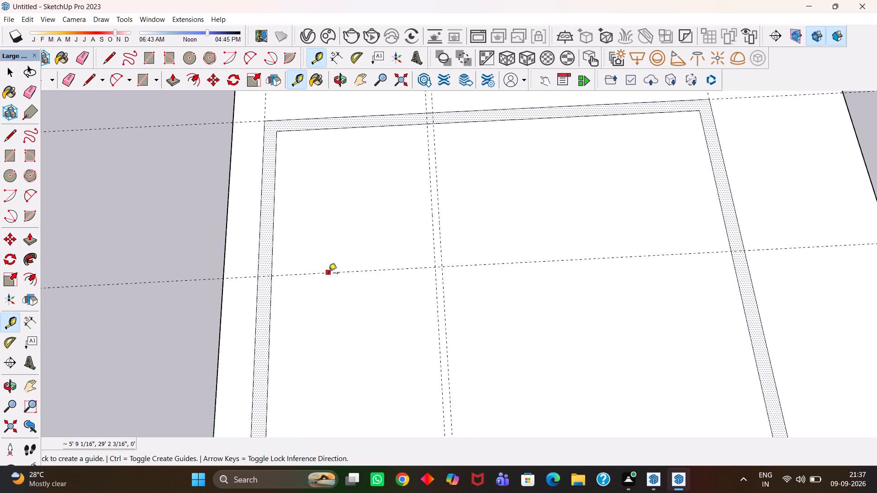
{"action": "left_click", "coordinate": [328, 274]}
{"action": "type", "text": "4.5\""}
{"action": "key", "text": "Return"}
Place a guide 11' inward from the inner face of the long wall opposite the green axis.
{"action": "key", "text": "h"}
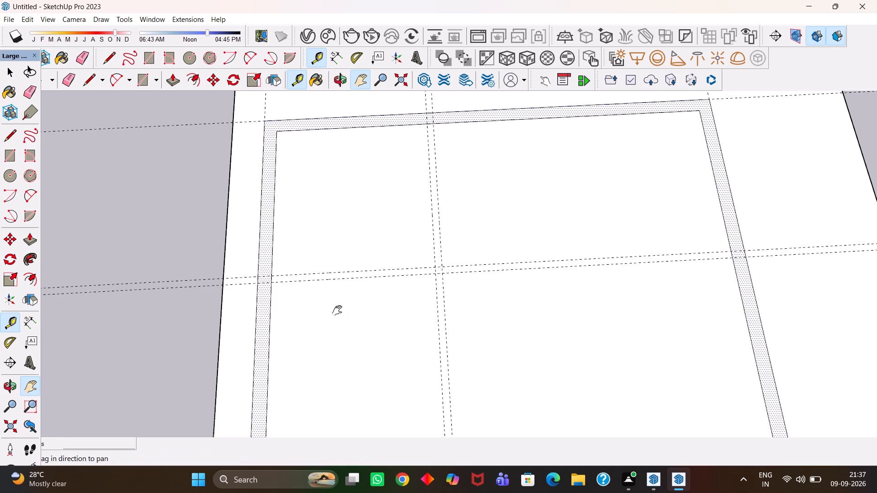
{"action": "scroll", "coordinate": [409, 275], "scroll_direction": "down", "scroll_amount": 7}
{"action": "left_click_drag", "start_coordinate": [502, 259], "coordinate": [428, 279]}
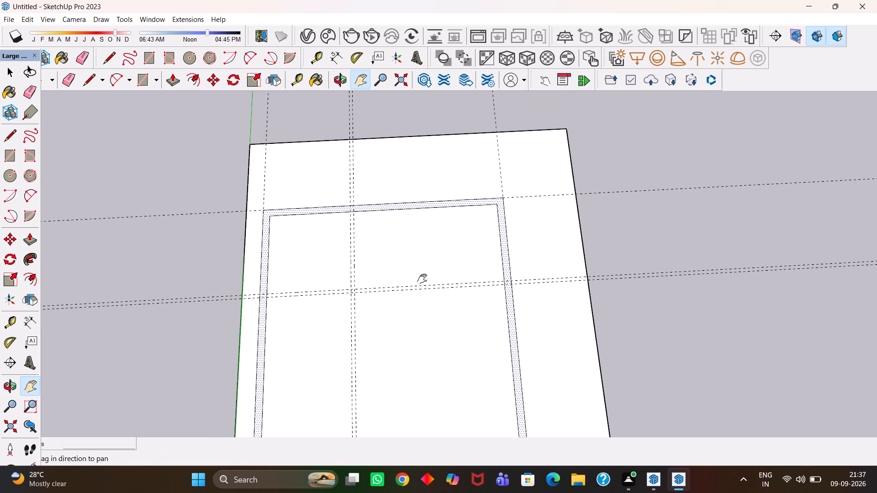
{"action": "left_click_drag", "start_coordinate": [465, 267], "coordinate": [443, 268]}
{"action": "scroll", "coordinate": [435, 268], "scroll_direction": "up", "scroll_amount": 1}
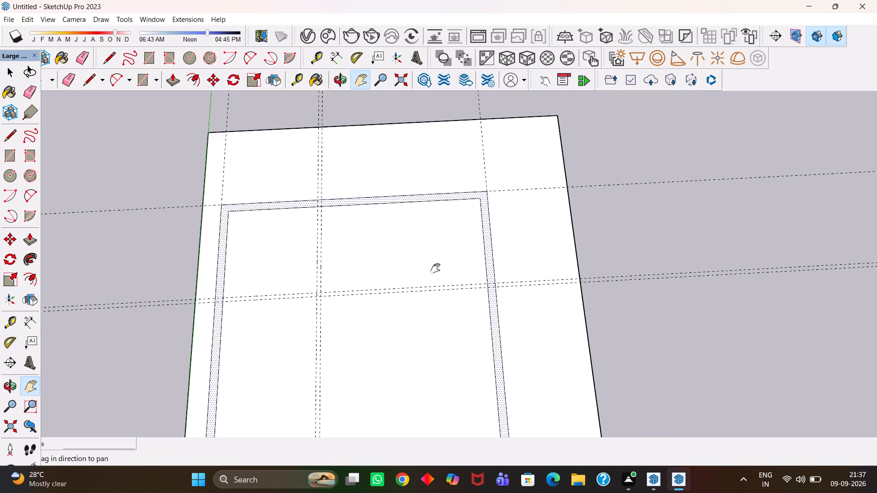
{"action": "scroll", "coordinate": [435, 268], "scroll_direction": "up", "scroll_amount": 1}
{"action": "middle_click_drag", "start_coordinate": [444, 260], "coordinate": [444, 268]}
{"action": "scroll", "coordinate": [444, 268], "scroll_direction": "up", "scroll_amount": 1}
{"action": "key", "text": "t"}
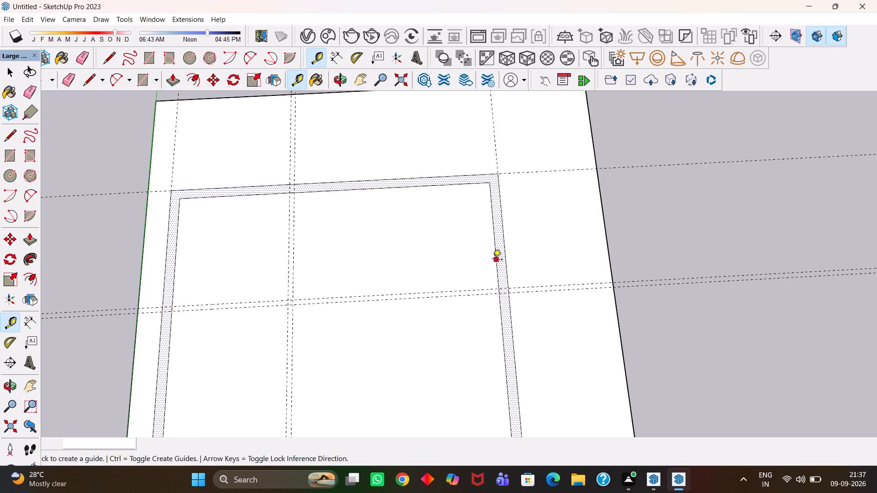
{"action": "left_click", "coordinate": [494, 261]}
{"action": "type", "text": "11'"}
{"action": "key", "text": "Return"}
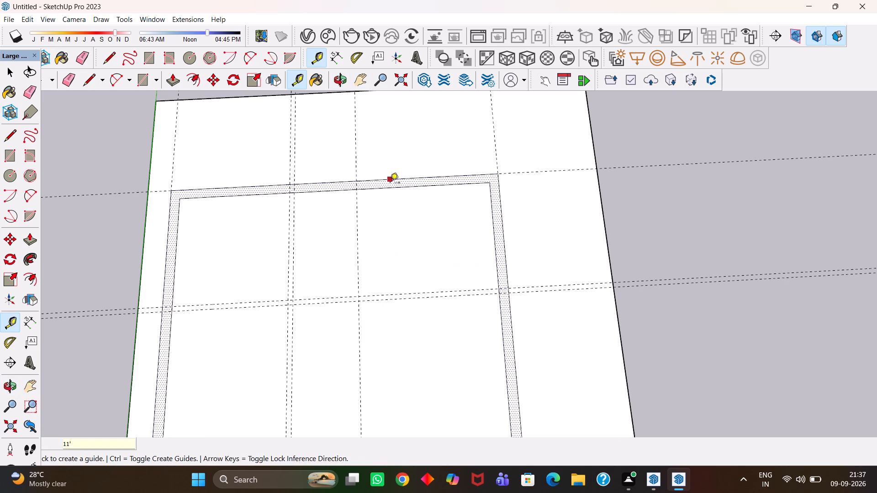
Place a guide 11' inside the inner face of the far wall and a parallel guide 6" beyond it.
{"action": "left_click", "coordinate": [390, 187]}
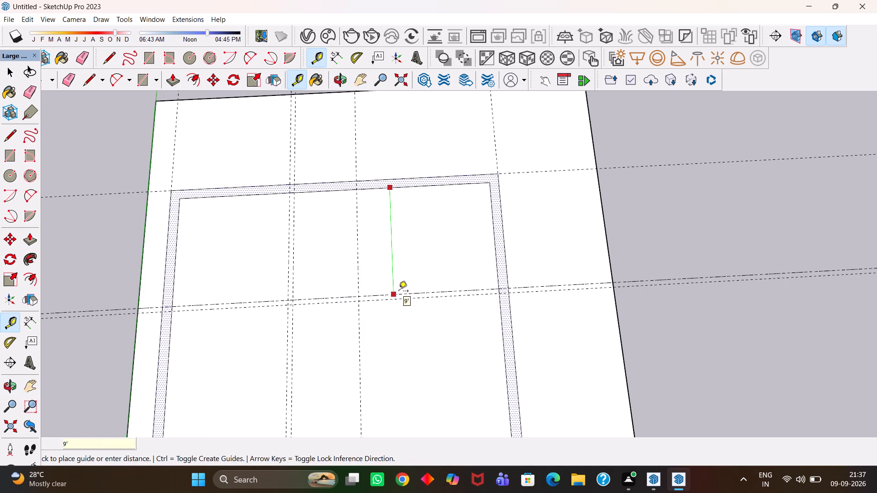
{"action": "type", "text": "11'"}
{"action": "key", "text": "Return"}
{"action": "scroll", "coordinate": [404, 320], "scroll_direction": "up", "scroll_amount": 2}
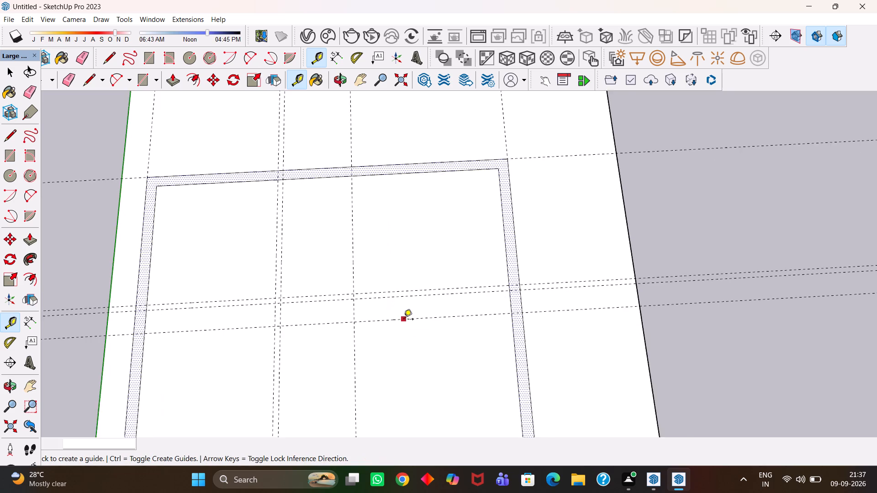
{"action": "left_click", "coordinate": [404, 320]}
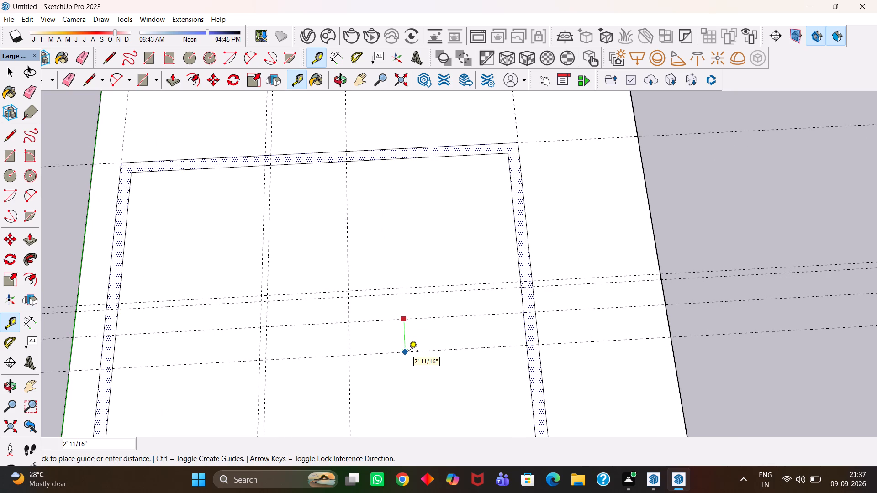
{"action": "type", "text": "6\""}
{"action": "key", "text": "Return"}
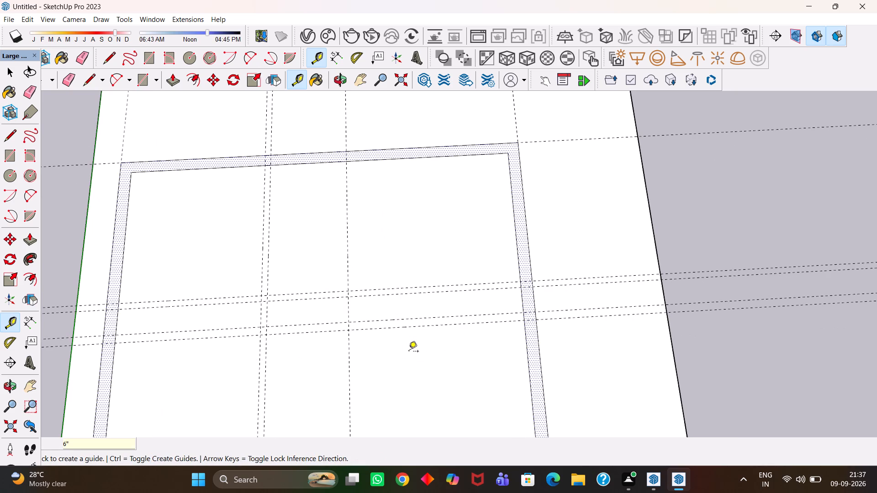
Add a parallel guide 6" from the lengthwise 11' room guide, on the side towards the green axis.
{"action": "left_click", "coordinate": [269, 248]}
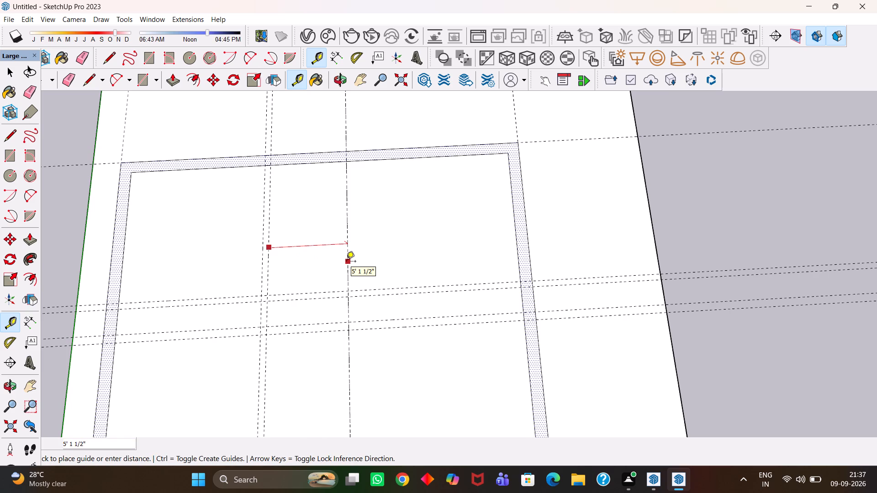
{"action": "key", "text": "t"}
{"action": "left_click", "coordinate": [349, 261]}
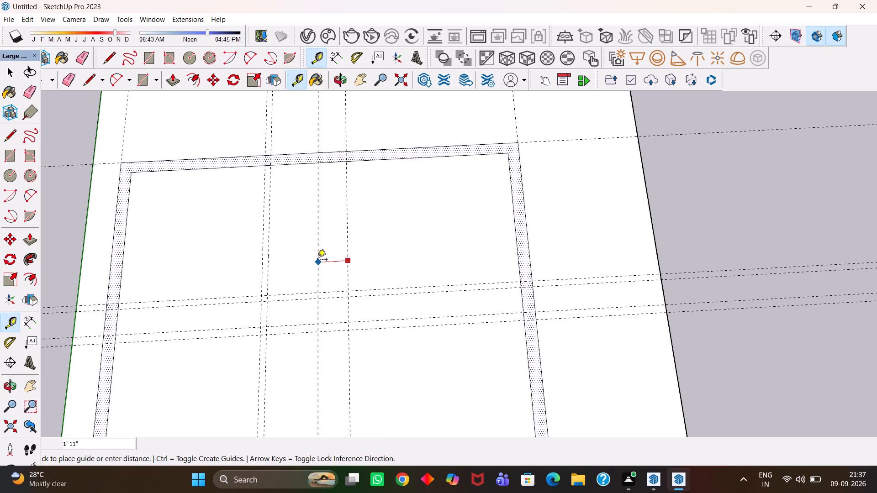
{"action": "type", "text": "6\""}
{"action": "key", "text": "Return"}
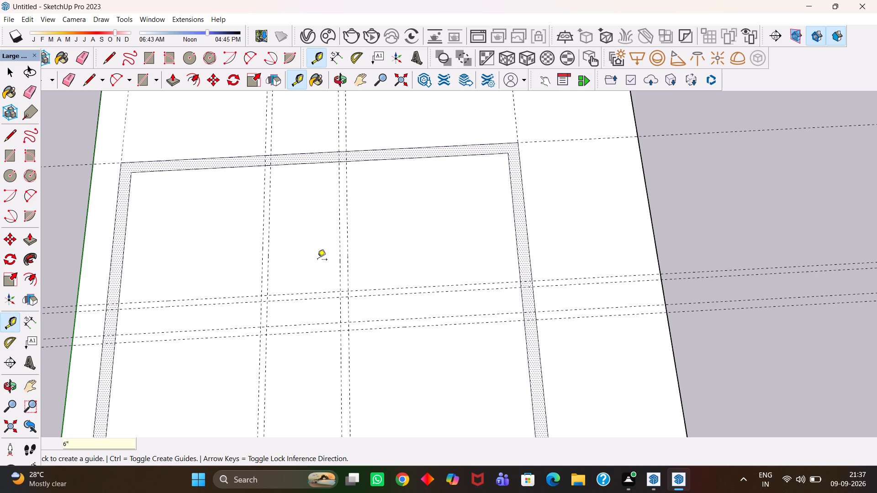
Measure the clear gap between the two pairs of lengthwise partition guides.
{"action": "key", "text": "t"}
{"action": "left_click", "coordinate": [269, 248]}
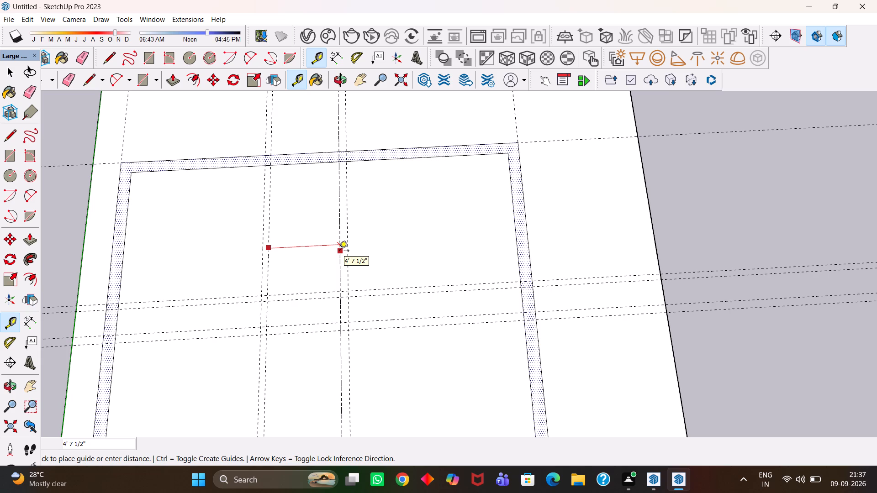
Draw the 11' by 11' corner room rectangle and a second rectangle around it out to the 6" wall guides.
{"action": "key", "text": "h"}
{"action": "scroll", "coordinate": [339, 252], "scroll_direction": "down", "scroll_amount": 4}
{"action": "middle_click_drag", "start_coordinate": [364, 239], "coordinate": [362, 260]}
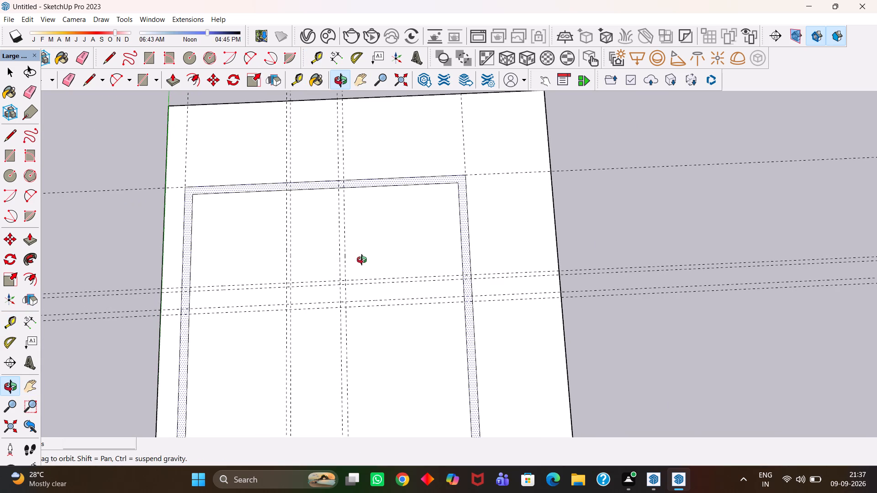
{"action": "middle_click_drag", "start_coordinate": [362, 260], "coordinate": [362, 260]}
{"action": "key", "text": "t"}
{"action": "scroll", "coordinate": [362, 260], "scroll_direction": "up", "scroll_amount": 3}
{"action": "key", "text": "space"}
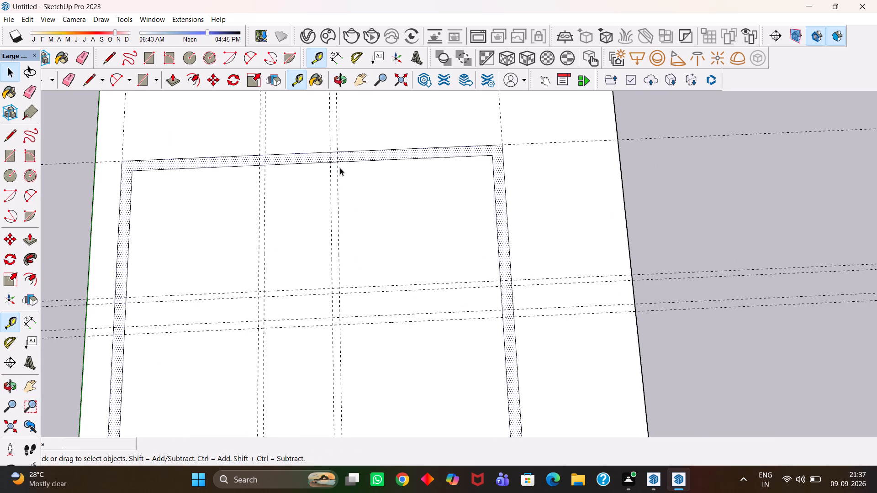
{"action": "key", "text": "r"}
{"action": "scroll", "coordinate": [340, 168], "scroll_direction": "up", "scroll_amount": 2}
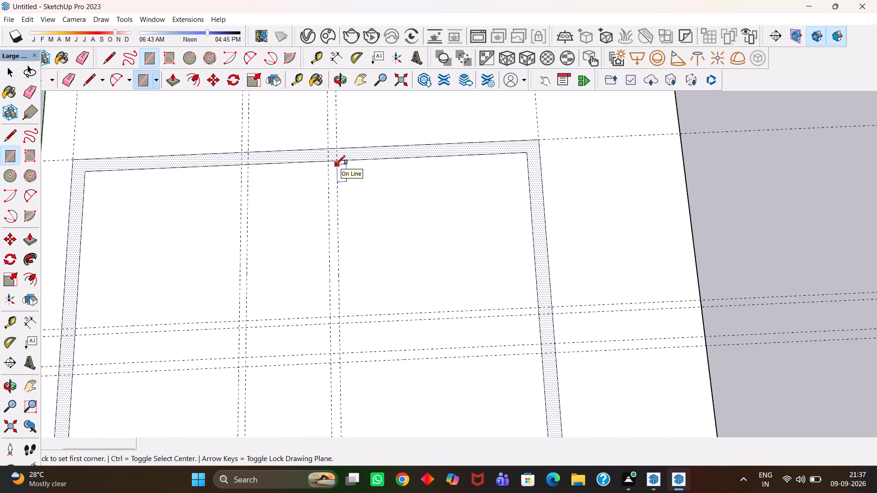
{"action": "left_click", "coordinate": [336, 163]}
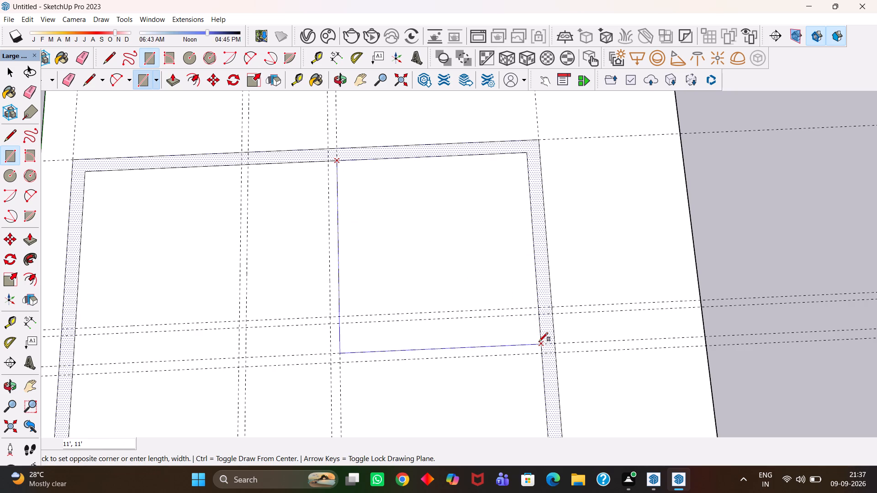
{"action": "left_click", "coordinate": [540, 345]}
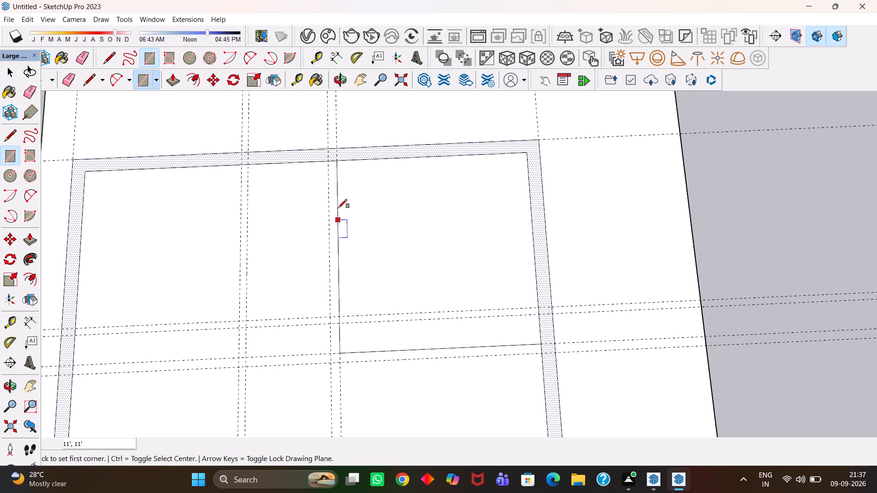
{"action": "left_click", "coordinate": [328, 161]}
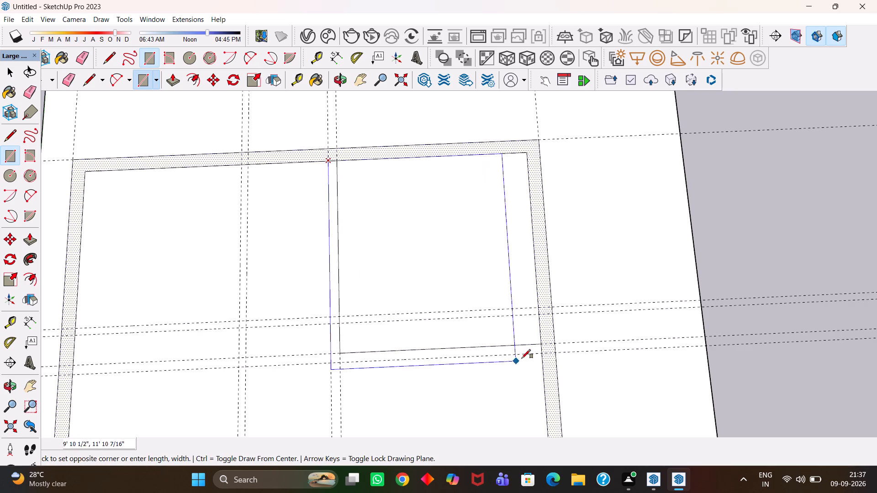
{"action": "left_click", "coordinate": [541, 355]}
Draw the 9' by 9' room rectangle in the corner near the green axis and a 9' 4 1/2" square around it.
{"action": "key", "text": "h"}
{"action": "scroll", "coordinate": [464, 336], "scroll_direction": "down", "scroll_amount": 4}
{"action": "left_click_drag", "start_coordinate": [339, 299], "coordinate": [399, 296]}
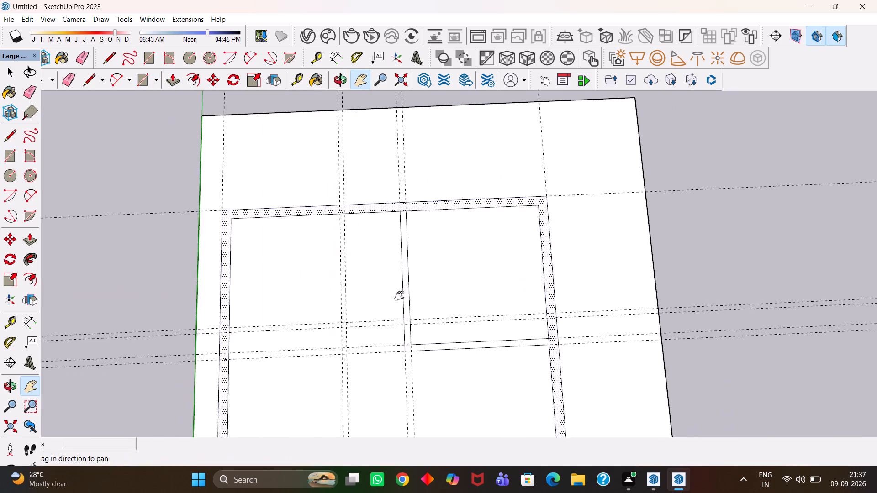
{"action": "left_click_drag", "start_coordinate": [399, 296], "coordinate": [469, 290]}
{"action": "key", "text": "r"}
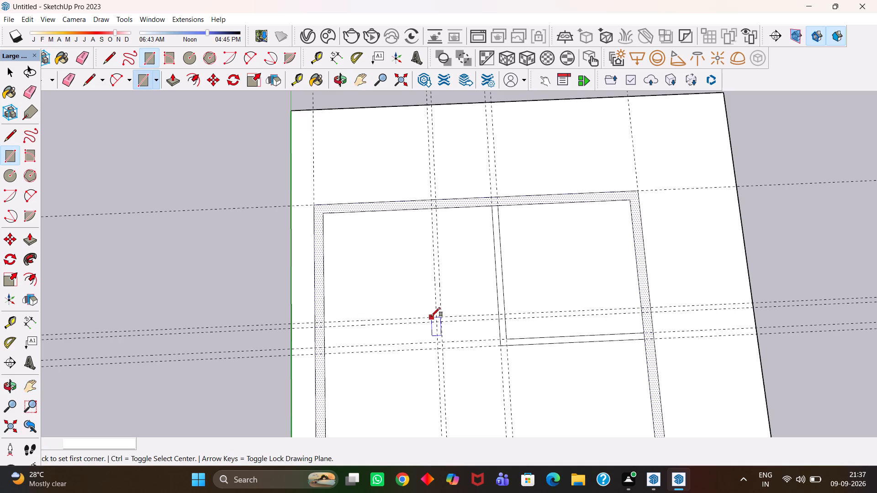
{"action": "scroll", "coordinate": [442, 320], "scroll_direction": "up", "scroll_amount": 1}
{"action": "left_click", "coordinate": [311, 204]}
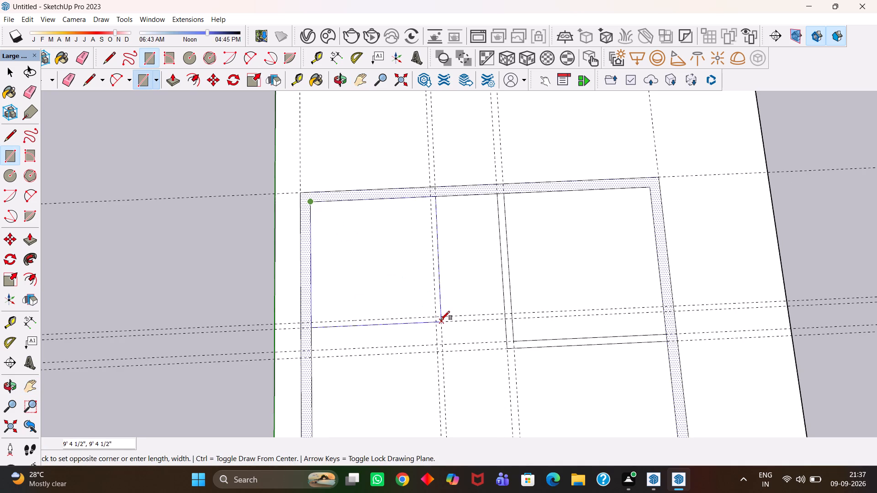
{"action": "left_click", "coordinate": [435, 316]}
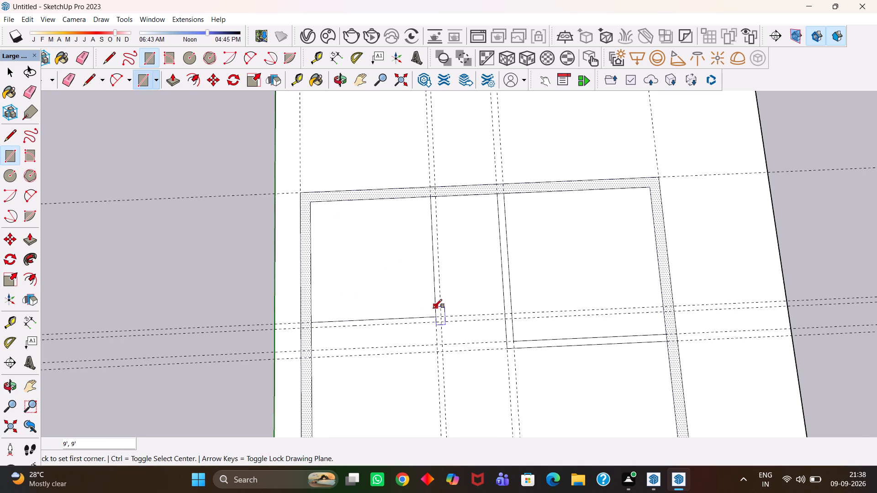
{"action": "scroll", "coordinate": [448, 327], "scroll_direction": "up", "scroll_amount": 2}
{"action": "left_click", "coordinate": [441, 323]}
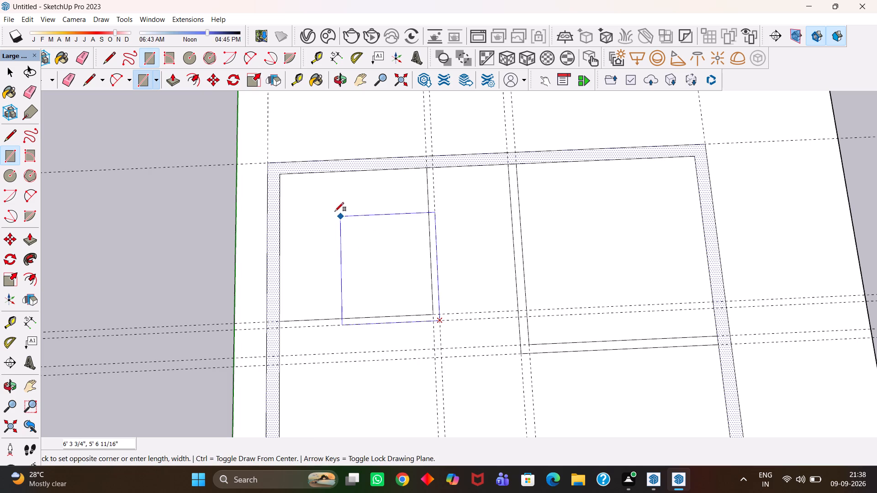
{"action": "left_click", "coordinate": [280, 176]}
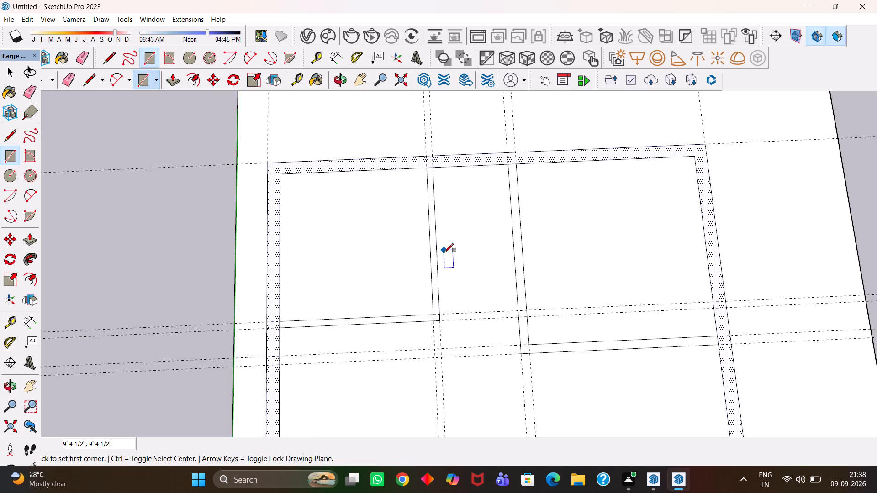
Erase the partition guides running through both rooms, keeping the drawn wall lines.
{"action": "scroll", "coordinate": [450, 272], "scroll_direction": "down", "scroll_amount": 2}
{"action": "key", "text": "e"}
{"action": "scroll", "coordinate": [456, 292], "scroll_direction": "up", "scroll_amount": 2}
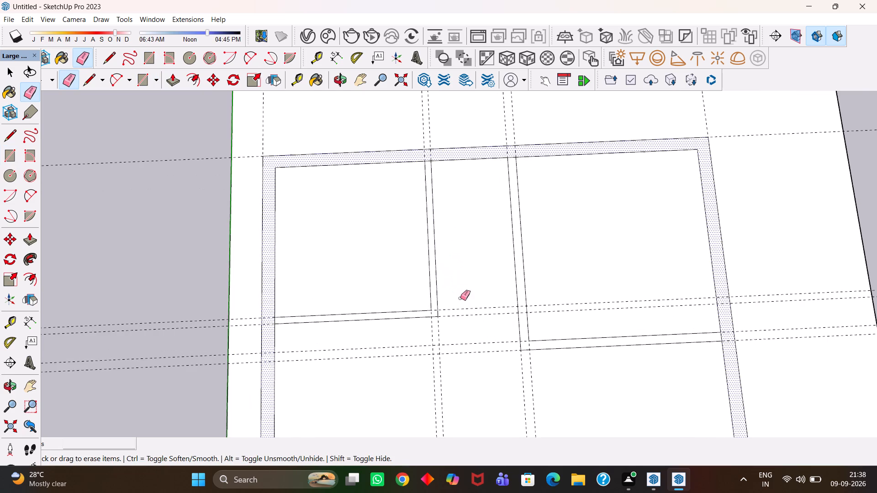
{"action": "left_click_drag", "start_coordinate": [460, 298], "coordinate": [423, 365]}
{"action": "left_click_drag", "start_coordinate": [530, 379], "coordinate": [546, 384]}
{"action": "left_click_drag", "start_coordinate": [521, 382], "coordinate": [508, 382]}
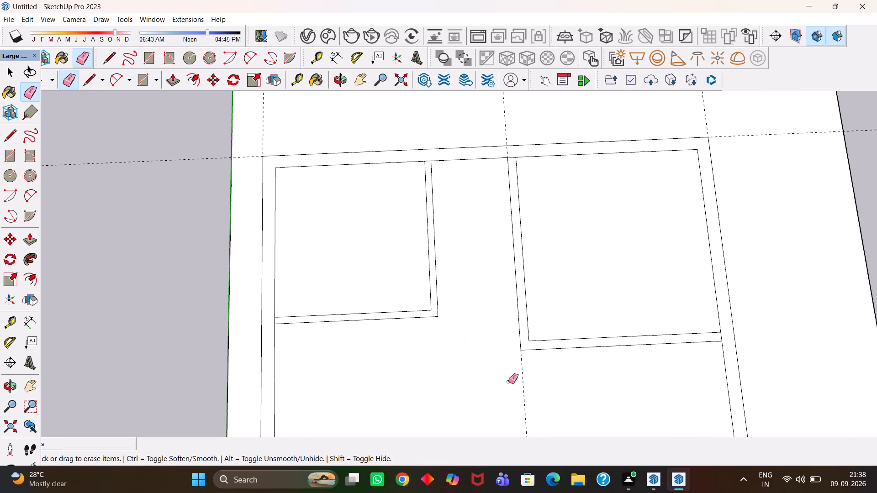
{"action": "left_click_drag", "start_coordinate": [508, 382], "coordinate": [507, 382]}
{"action": "left_click", "coordinate": [533, 387]}
{"action": "key", "text": "t"}
{"action": "left_click_drag", "start_coordinate": [530, 370], "coordinate": [500, 373]}
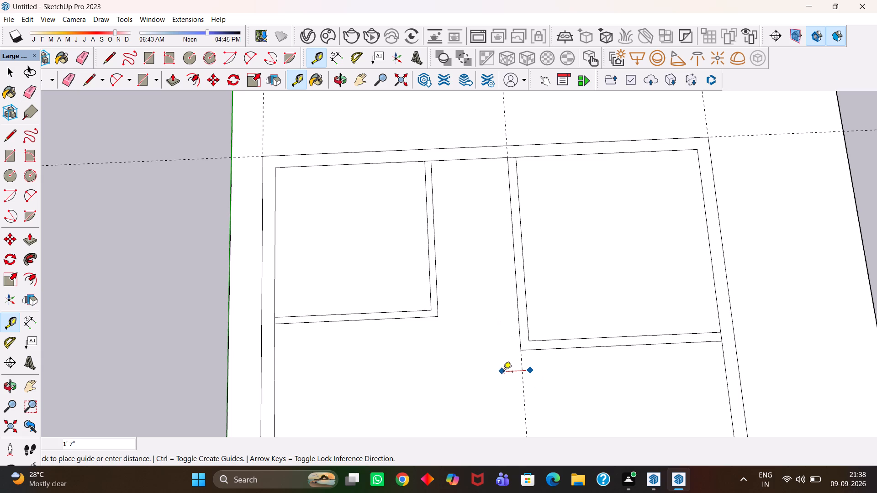
{"action": "key", "text": "e"}
{"action": "left_click_drag", "start_coordinate": [539, 378], "coordinate": [497, 378]}
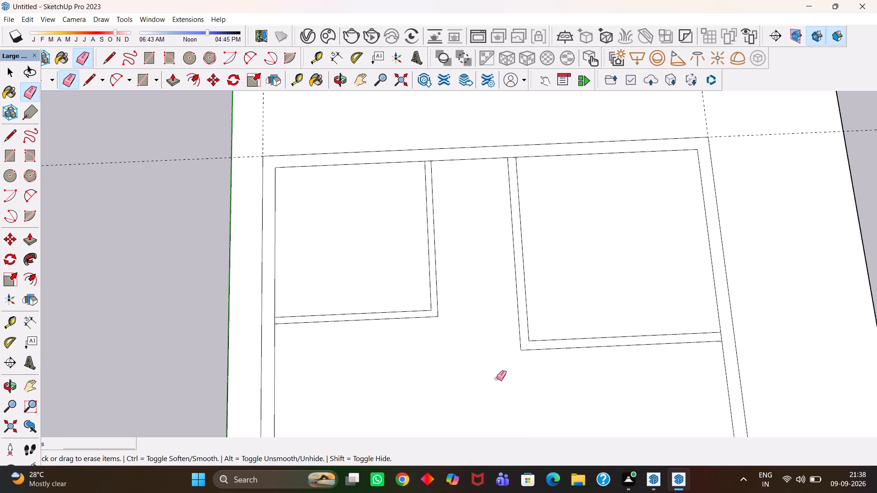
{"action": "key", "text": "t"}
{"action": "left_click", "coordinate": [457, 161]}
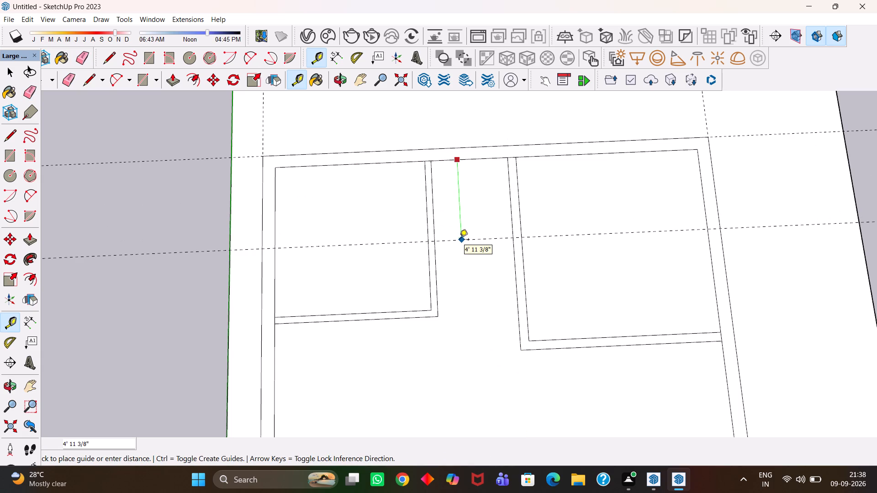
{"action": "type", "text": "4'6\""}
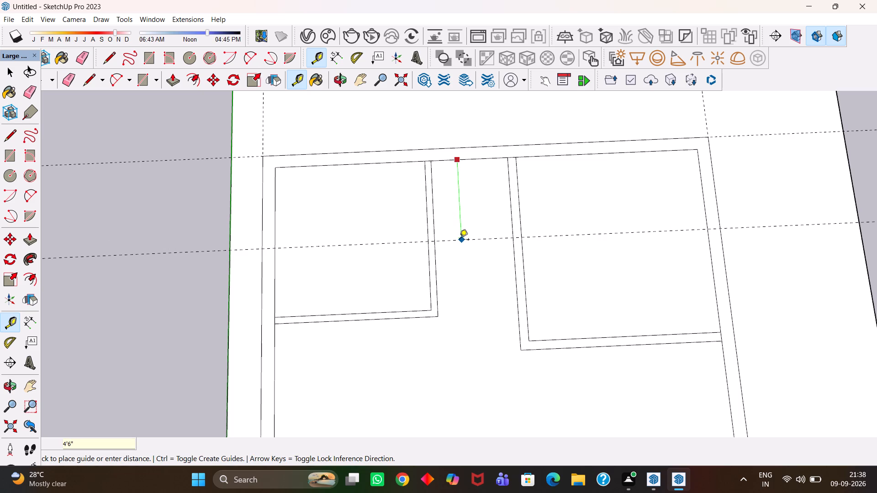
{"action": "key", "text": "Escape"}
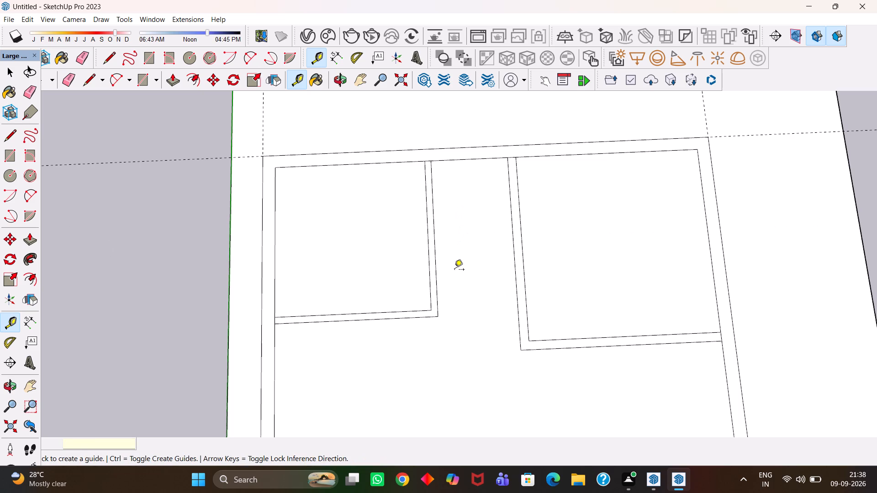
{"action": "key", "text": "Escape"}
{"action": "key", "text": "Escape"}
Place a guide 6'7" inside the far wall's inner face between the two rooms, with a parallel guide 6" beyond it.
{"action": "left_click", "coordinate": [461, 160]}
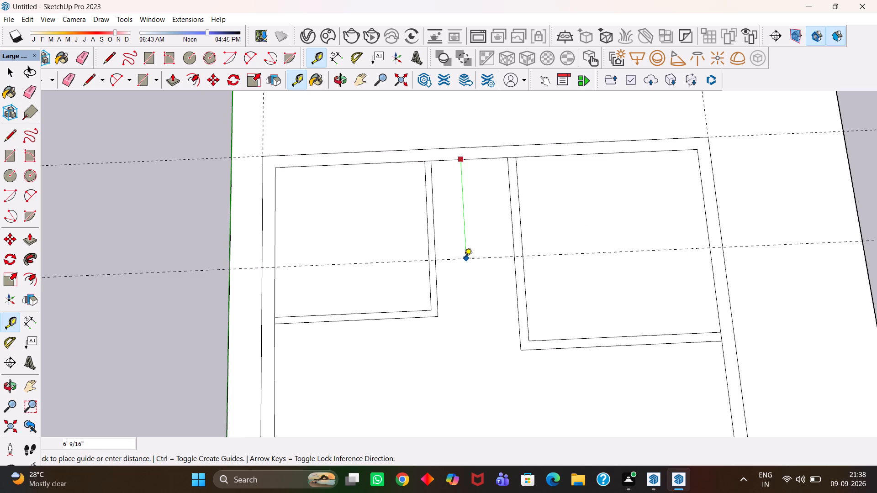
{"action": "type", "text": "6'"}
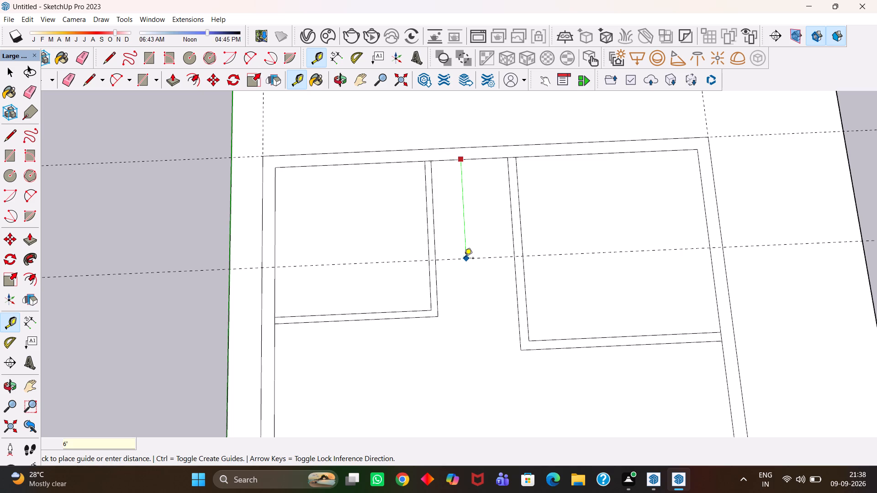
{"action": "type", "text": "7\""}
{"action": "key", "text": "Return"}
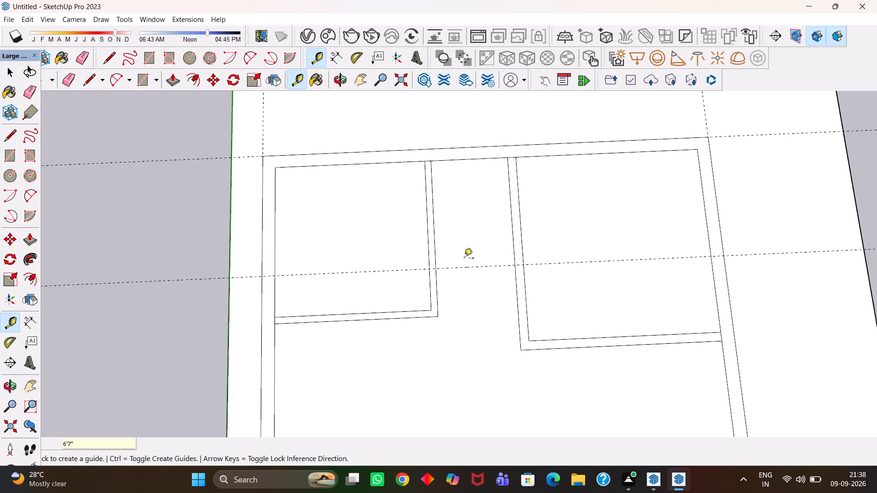
{"action": "left_click", "coordinate": [475, 268]}
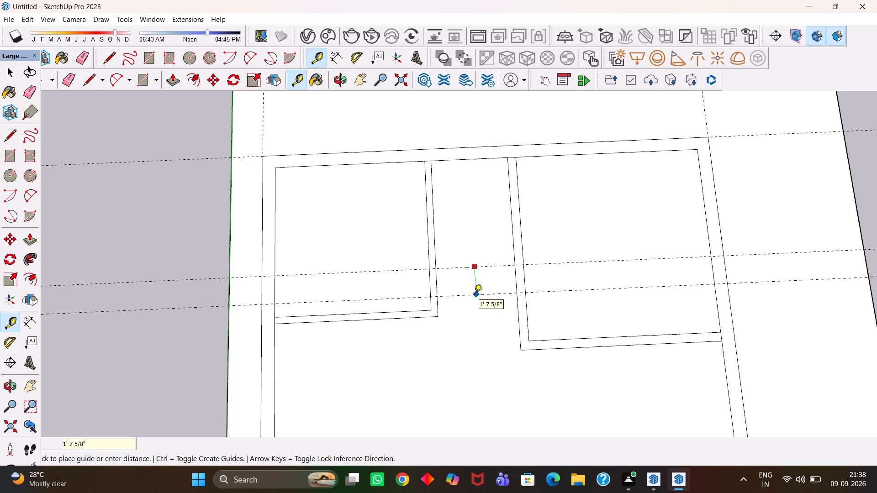
{"action": "type", "text": "6\""}
{"action": "key", "text": "Return"}
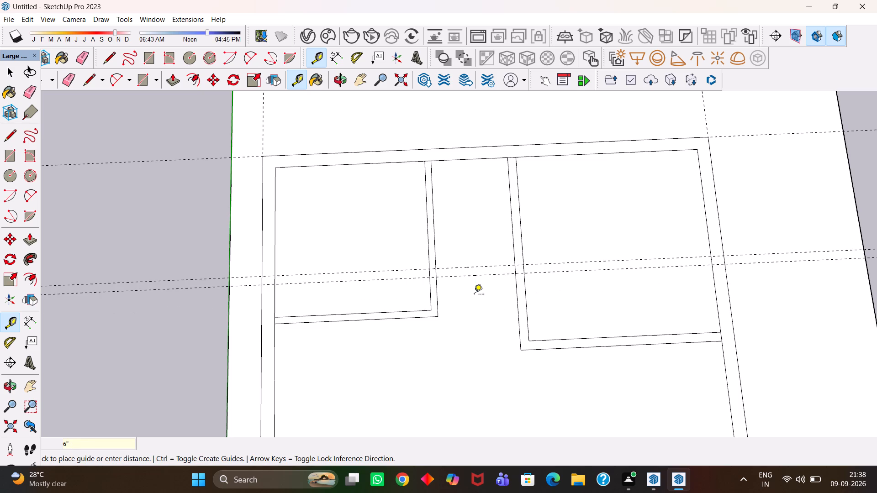
Draw a 6" by 4' 7 1/2" wall rectangle between the two rooms along the new pair of guides.
{"action": "key", "text": "r"}
{"action": "scroll", "coordinate": [474, 295], "scroll_direction": "up", "scroll_amount": 6}
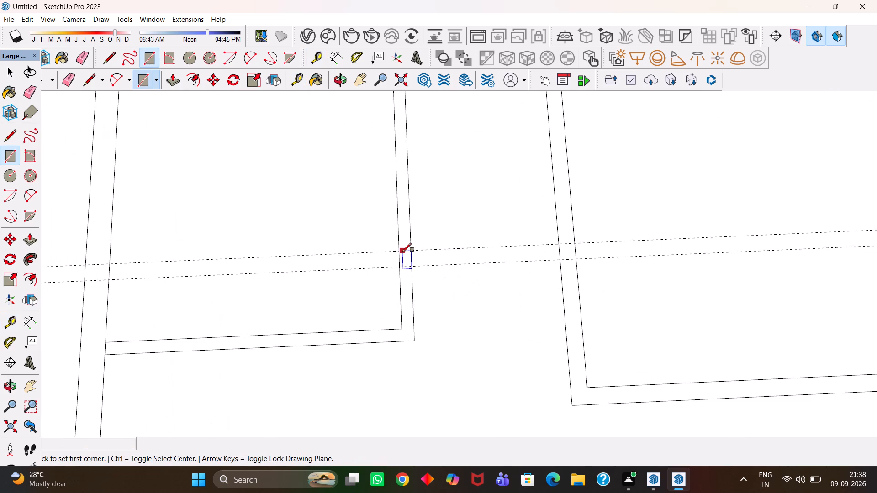
{"action": "left_click", "coordinate": [414, 252]}
{"action": "left_click", "coordinate": [560, 263]}
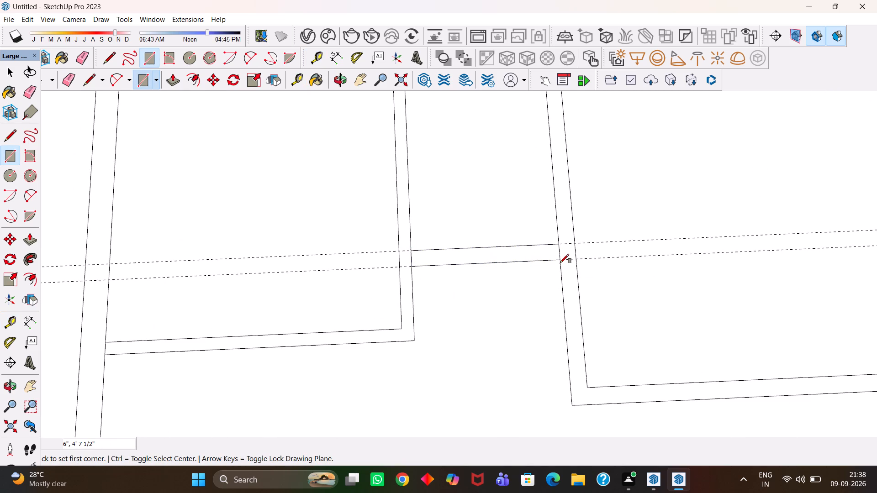
{"action": "scroll", "coordinate": [518, 253], "scroll_direction": "down", "scroll_amount": 4}
{"action": "scroll", "coordinate": [479, 310], "scroll_direction": "down", "scroll_amount": 3}
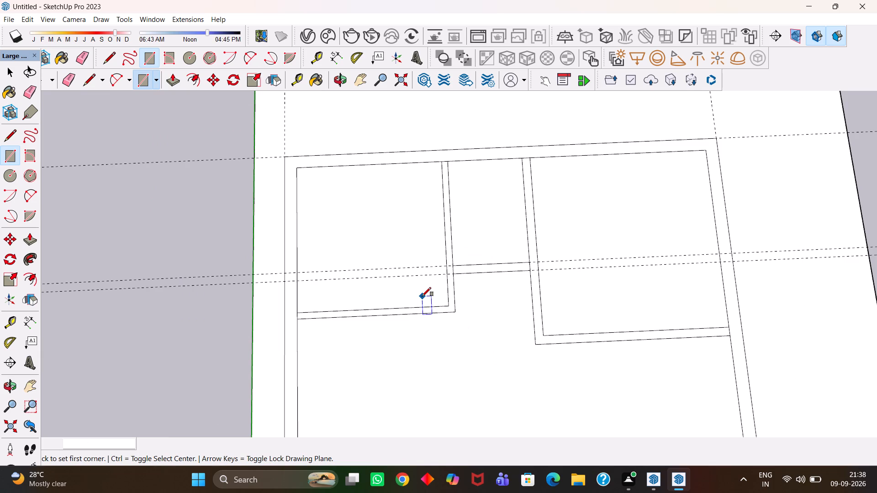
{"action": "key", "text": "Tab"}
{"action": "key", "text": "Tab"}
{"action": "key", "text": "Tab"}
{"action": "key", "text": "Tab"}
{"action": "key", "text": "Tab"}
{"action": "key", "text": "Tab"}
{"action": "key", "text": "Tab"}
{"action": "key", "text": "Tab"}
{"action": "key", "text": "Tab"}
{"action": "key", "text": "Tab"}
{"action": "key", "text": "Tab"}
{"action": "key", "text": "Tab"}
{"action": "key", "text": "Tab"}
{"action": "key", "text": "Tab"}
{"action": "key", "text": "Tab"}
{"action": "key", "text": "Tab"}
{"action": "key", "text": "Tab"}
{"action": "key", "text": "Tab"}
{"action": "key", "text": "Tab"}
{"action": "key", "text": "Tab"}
Erase the pair of guides running along the 6" wall between the two rooms, keeping the drawn wall lines.
{"action": "scroll", "coordinate": [458, 212], "scroll_direction": "up", "scroll_amount": 3}
{"action": "scroll", "coordinate": [458, 215], "scroll_direction": "down", "scroll_amount": 4}
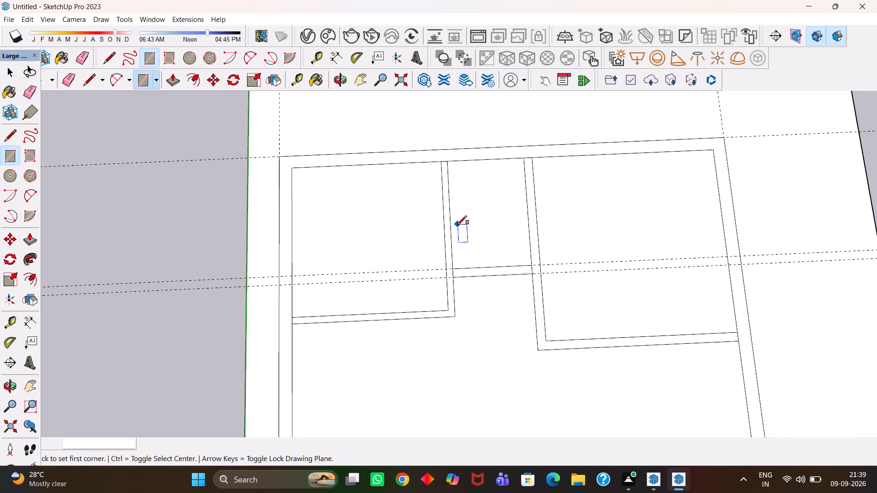
{"action": "scroll", "coordinate": [458, 225], "scroll_direction": "down", "scroll_amount": 3}
{"action": "scroll", "coordinate": [452, 236], "scroll_direction": "up", "scroll_amount": 4}
{"action": "key", "text": "e"}
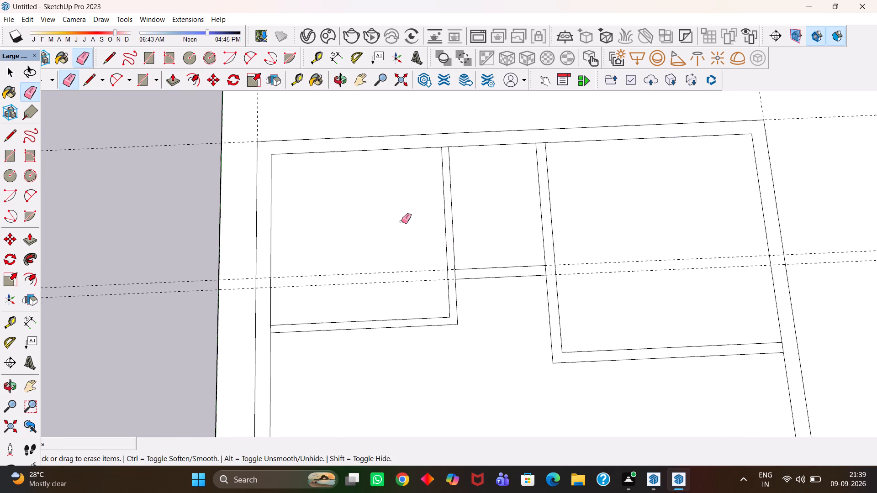
{"action": "left_click_drag", "start_coordinate": [385, 248], "coordinate": [381, 295]}
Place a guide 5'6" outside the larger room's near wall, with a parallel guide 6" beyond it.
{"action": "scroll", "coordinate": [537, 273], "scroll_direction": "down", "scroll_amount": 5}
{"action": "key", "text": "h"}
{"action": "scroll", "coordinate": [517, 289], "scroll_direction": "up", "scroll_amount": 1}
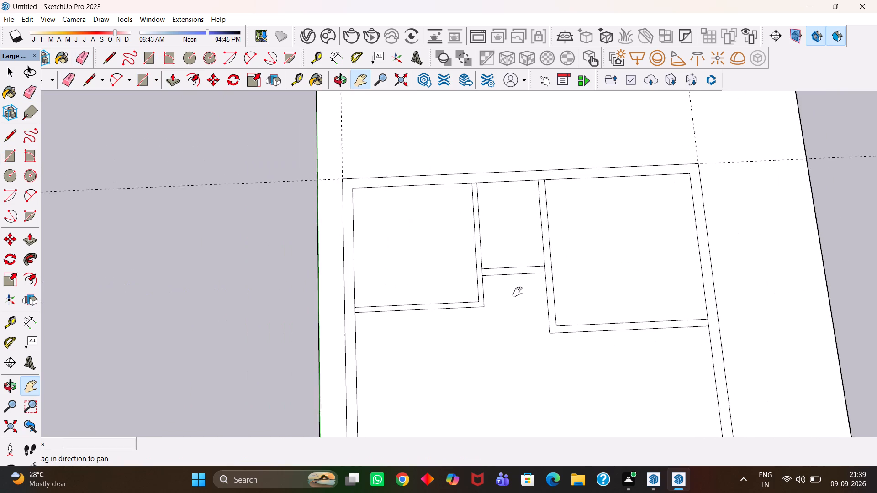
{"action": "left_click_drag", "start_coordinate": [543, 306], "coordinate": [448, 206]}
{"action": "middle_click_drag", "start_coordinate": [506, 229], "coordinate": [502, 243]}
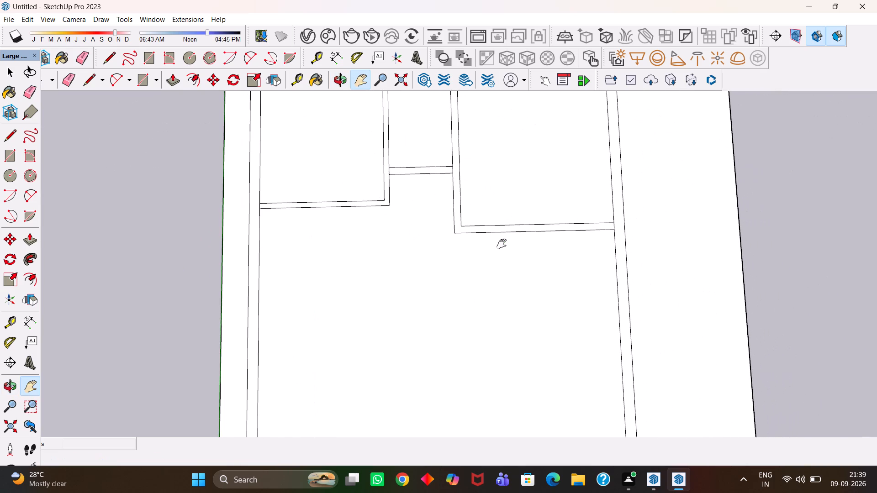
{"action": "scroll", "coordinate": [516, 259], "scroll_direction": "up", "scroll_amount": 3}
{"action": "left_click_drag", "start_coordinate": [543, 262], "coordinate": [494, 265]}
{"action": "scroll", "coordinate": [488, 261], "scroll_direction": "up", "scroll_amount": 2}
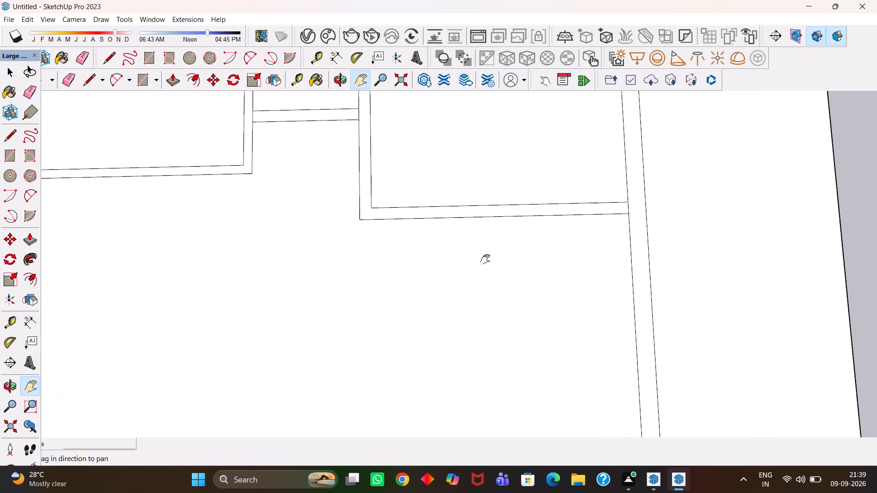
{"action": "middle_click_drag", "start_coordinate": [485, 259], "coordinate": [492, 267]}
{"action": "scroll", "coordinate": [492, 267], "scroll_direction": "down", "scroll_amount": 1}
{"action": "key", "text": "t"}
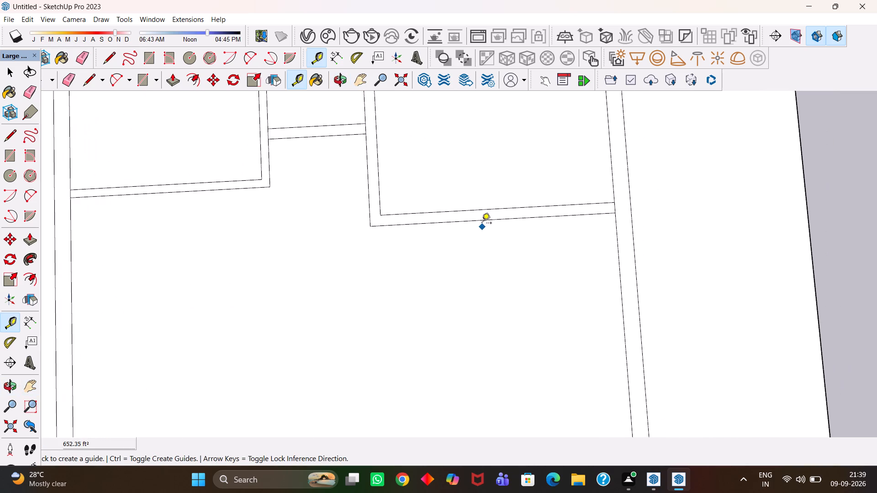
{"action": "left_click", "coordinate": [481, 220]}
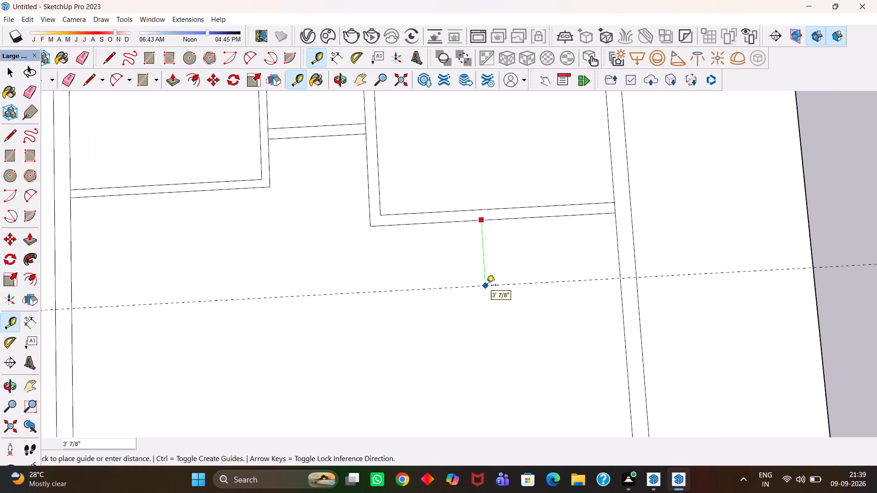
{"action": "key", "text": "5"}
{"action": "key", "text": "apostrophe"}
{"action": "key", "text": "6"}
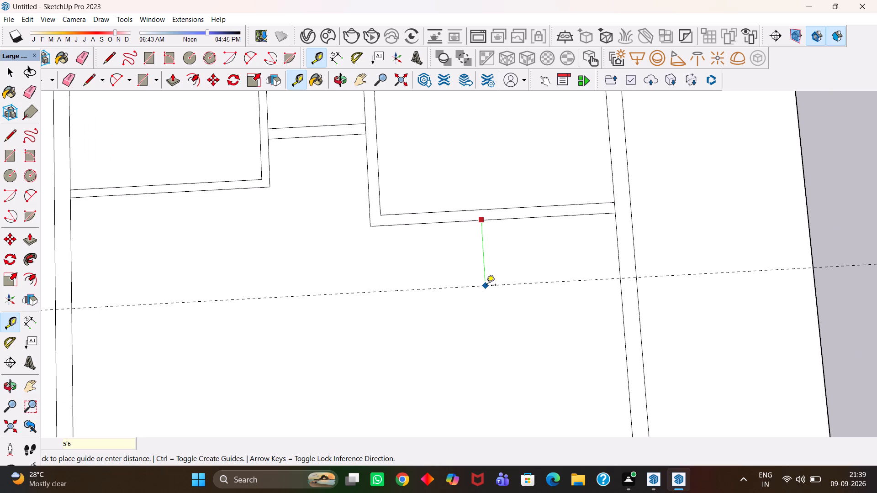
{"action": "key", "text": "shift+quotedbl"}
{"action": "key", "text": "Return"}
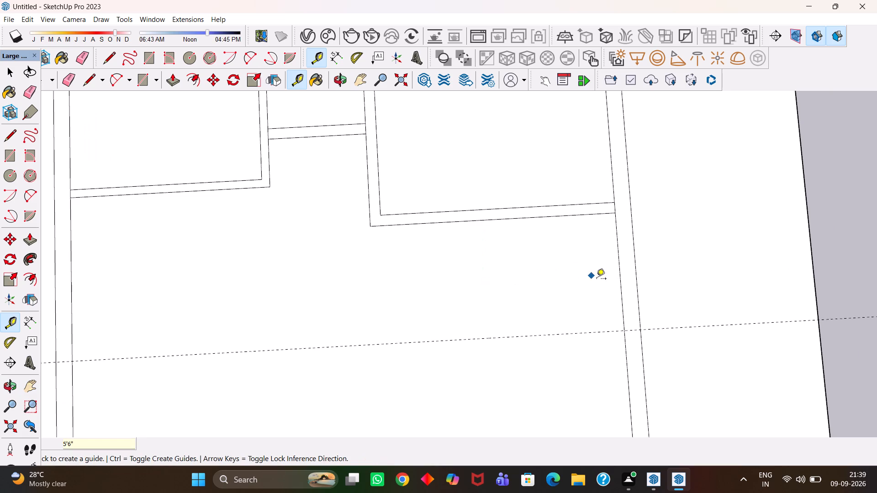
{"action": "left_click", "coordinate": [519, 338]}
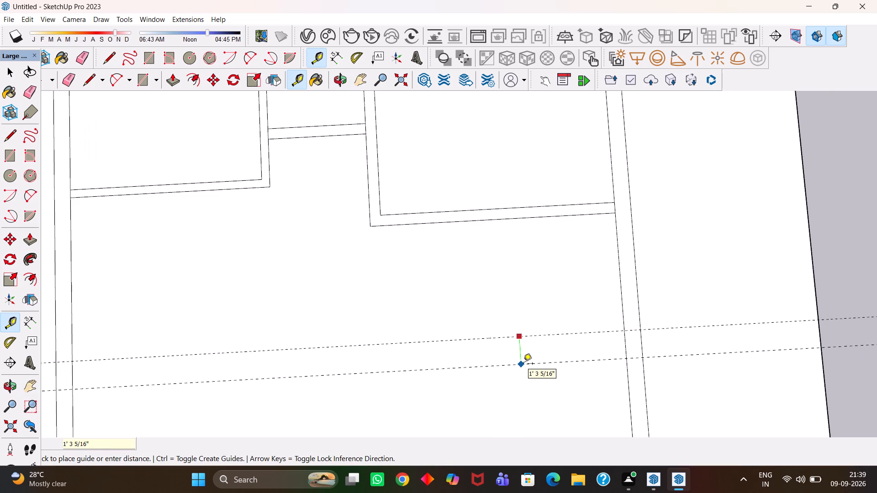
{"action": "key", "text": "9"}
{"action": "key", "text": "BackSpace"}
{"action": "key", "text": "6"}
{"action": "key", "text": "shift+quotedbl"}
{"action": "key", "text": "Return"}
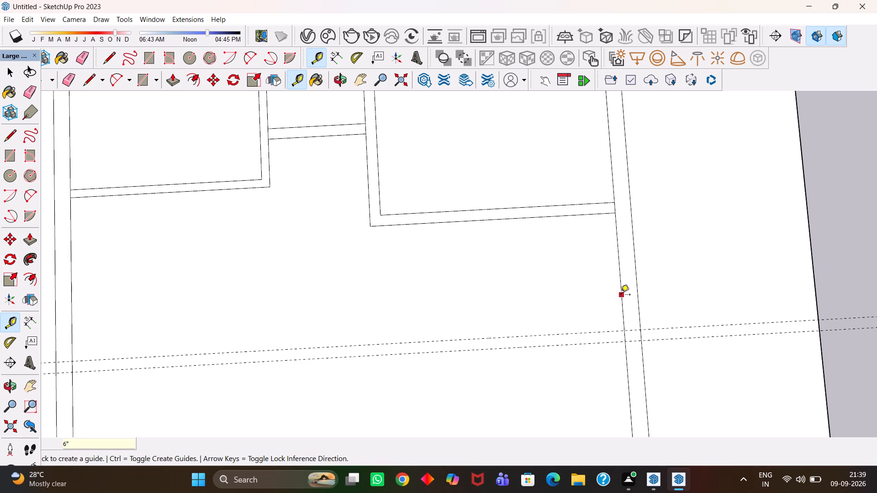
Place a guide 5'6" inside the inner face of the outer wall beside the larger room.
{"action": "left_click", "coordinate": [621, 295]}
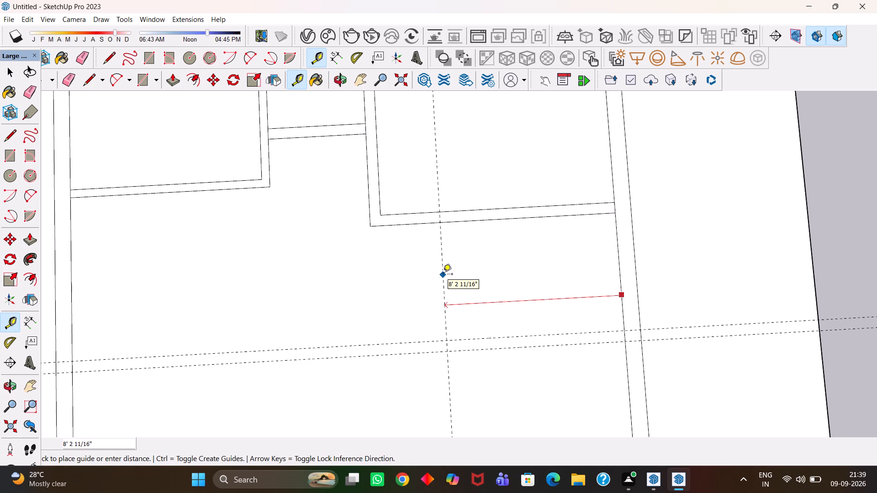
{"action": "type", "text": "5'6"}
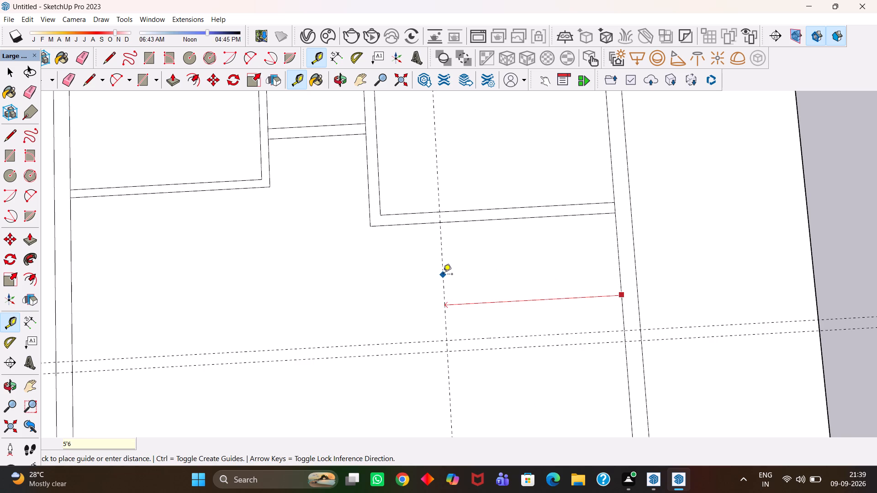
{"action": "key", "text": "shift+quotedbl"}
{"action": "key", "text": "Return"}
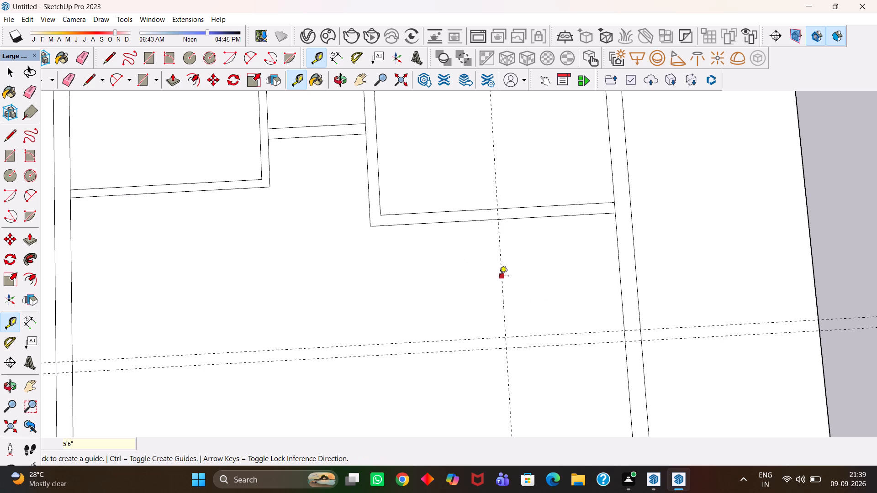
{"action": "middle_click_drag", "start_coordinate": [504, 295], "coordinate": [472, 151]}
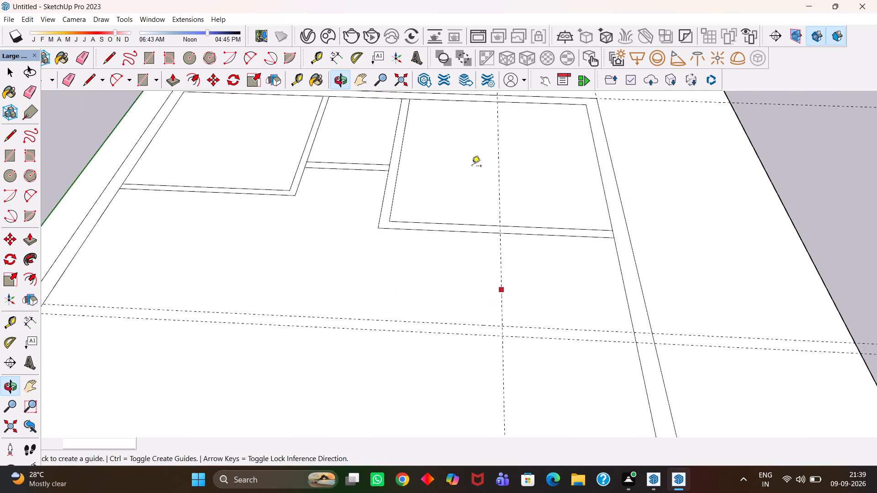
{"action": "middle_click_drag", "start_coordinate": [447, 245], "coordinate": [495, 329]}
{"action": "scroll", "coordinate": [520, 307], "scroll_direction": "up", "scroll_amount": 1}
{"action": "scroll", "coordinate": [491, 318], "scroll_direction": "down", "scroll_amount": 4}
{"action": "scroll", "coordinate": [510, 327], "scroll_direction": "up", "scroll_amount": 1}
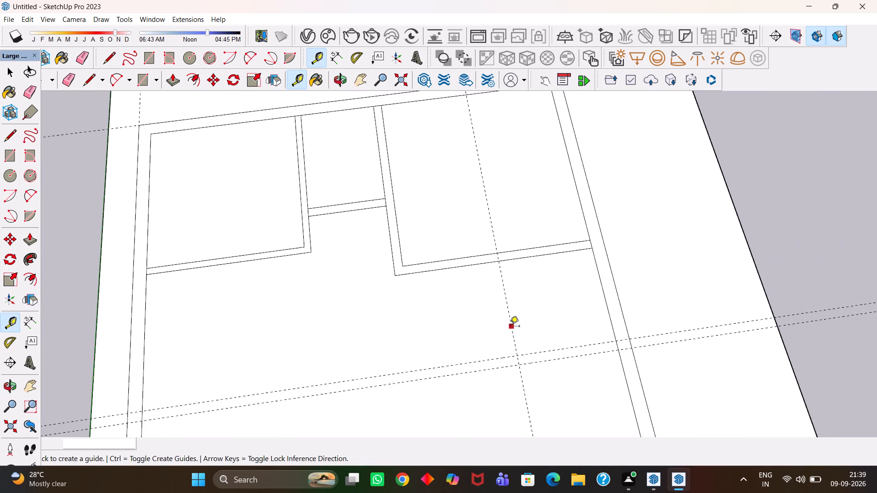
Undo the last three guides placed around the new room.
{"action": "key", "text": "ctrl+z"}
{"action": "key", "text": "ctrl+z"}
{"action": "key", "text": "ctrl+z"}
Place a guide 5'6" outside the larger room's near wall, parallel to it.
{"action": "key", "text": "t"}
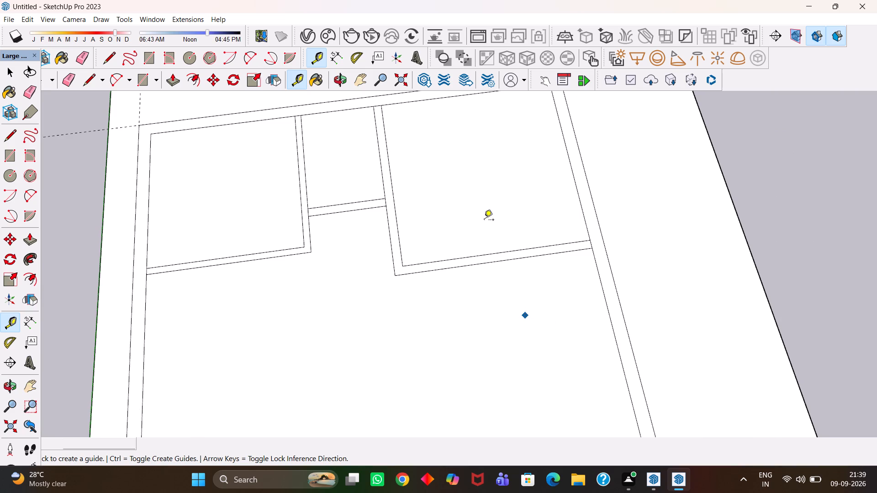
{"action": "left_click", "coordinate": [492, 263]}
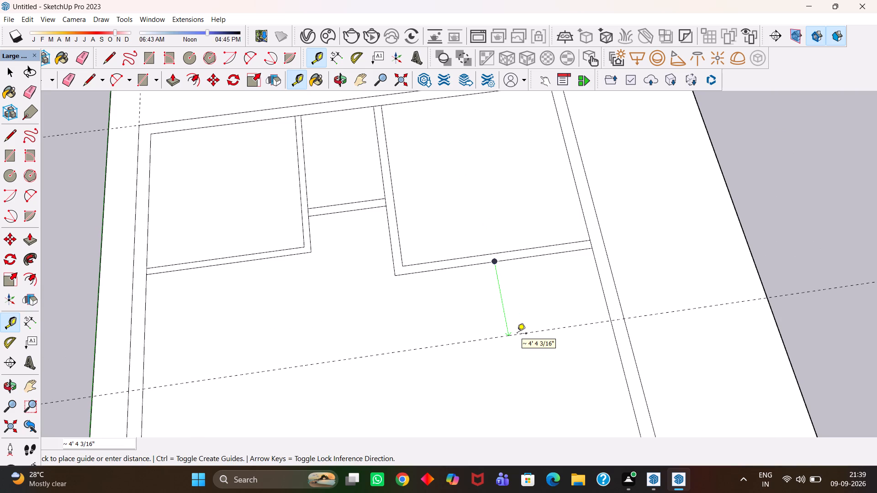
{"action": "type", "text": "5'6\""}
{"action": "key", "text": "Return"}
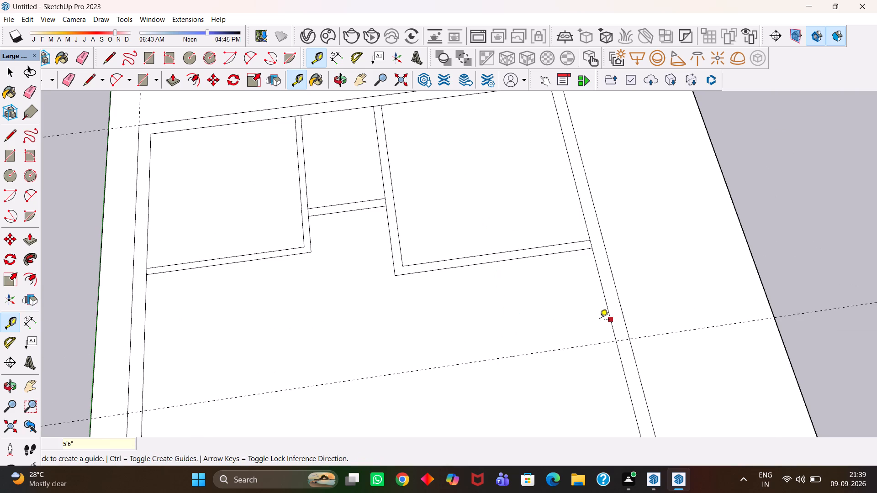
Place a guide 7' inside the inner face of the outer wall beside the larger room, with a parallel guide 6" beyond it.
{"action": "left_click", "coordinate": [610, 321]}
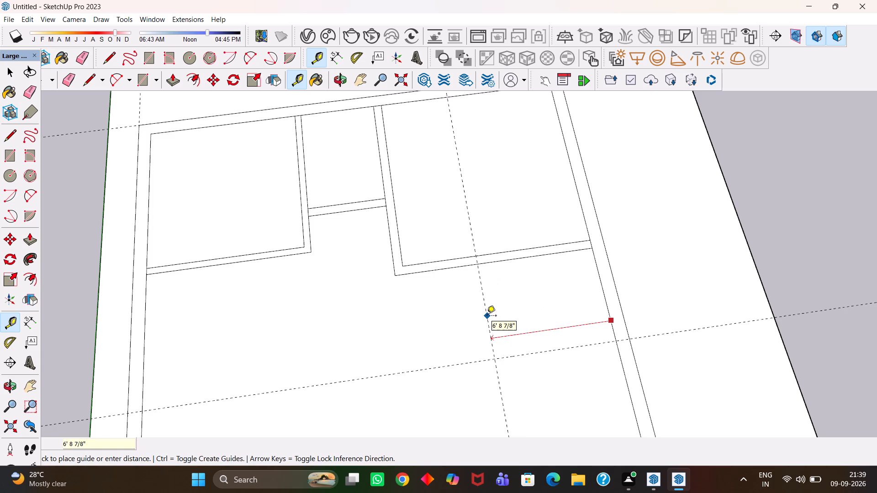
{"action": "type", "text": "7'"}
{"action": "key", "text": "Return"}
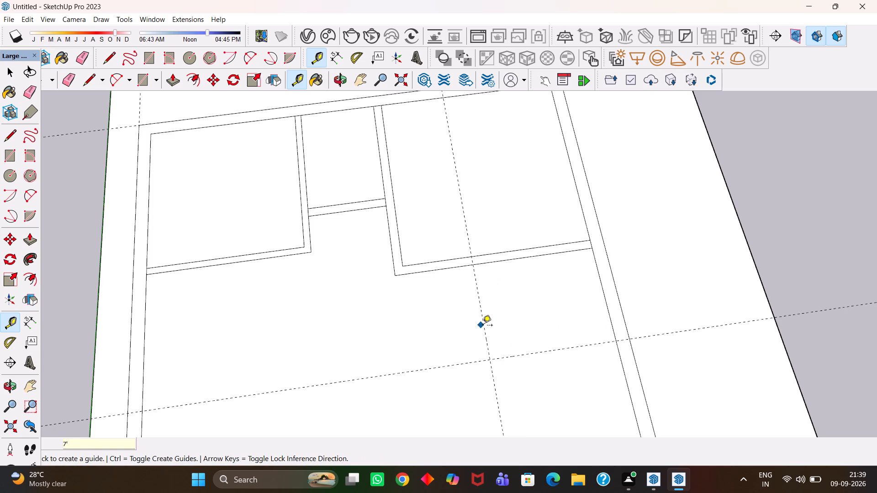
{"action": "left_click", "coordinate": [483, 326]}
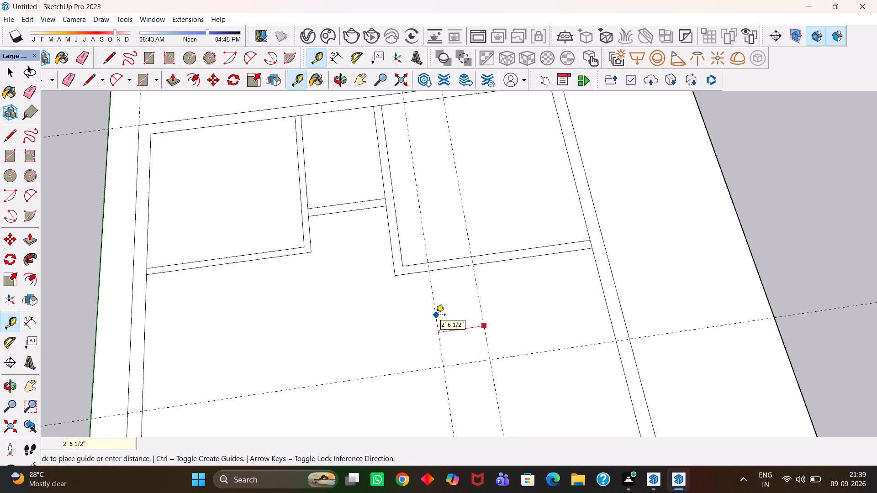
{"action": "key", "text": "6"}
{"action": "key", "text": "shift+quotedbl"}
{"action": "key", "text": "Return"}
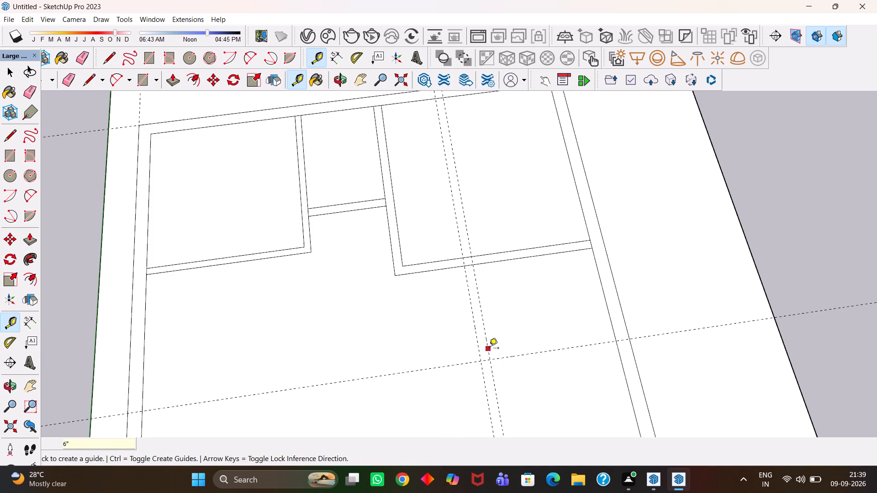
Place a parallel guide 6" beyond the guide offset from the larger room's near wall.
{"action": "left_click", "coordinate": [505, 357]}
{"action": "type", "text": "6\""}
{"action": "key", "text": "Return"}
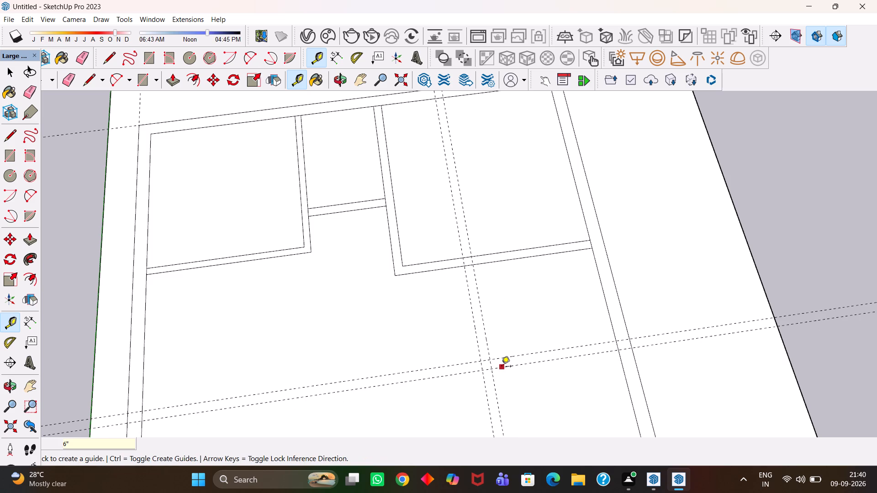
Draw a 6" by 6' wall rectangle from the larger room's near wall and a 6" wall rectangle along the guides to the outer wall.
{"action": "scroll", "coordinate": [502, 367], "scroll_direction": "up", "scroll_amount": 3}
{"action": "key", "text": "r"}
{"action": "left_click", "coordinate": [451, 233]}
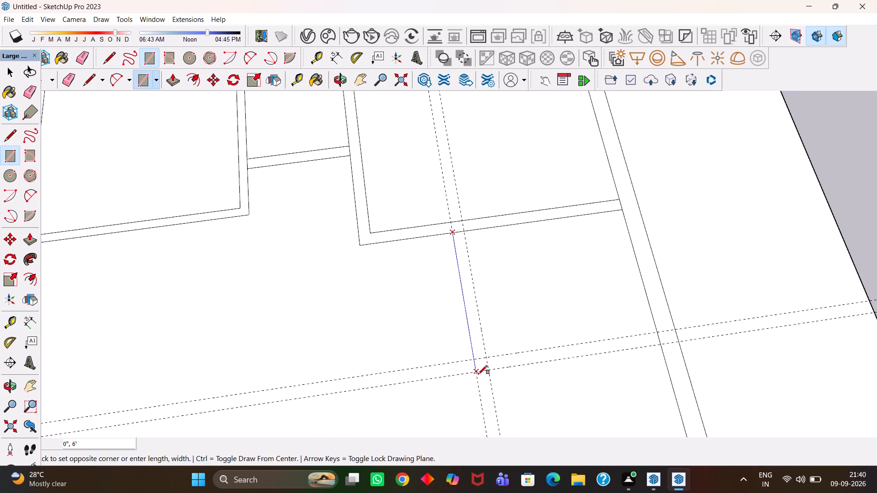
{"action": "left_click", "coordinate": [486, 373]}
{"action": "left_click", "coordinate": [473, 360]}
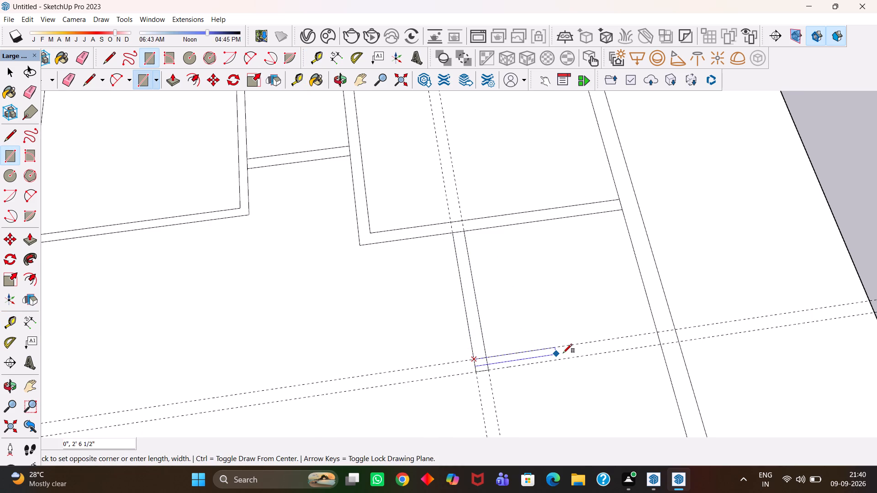
{"action": "left_click", "coordinate": [660, 346]}
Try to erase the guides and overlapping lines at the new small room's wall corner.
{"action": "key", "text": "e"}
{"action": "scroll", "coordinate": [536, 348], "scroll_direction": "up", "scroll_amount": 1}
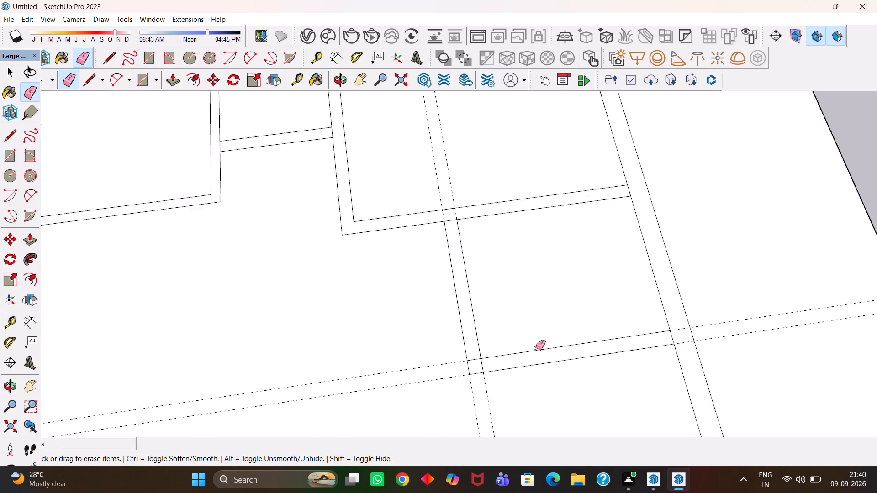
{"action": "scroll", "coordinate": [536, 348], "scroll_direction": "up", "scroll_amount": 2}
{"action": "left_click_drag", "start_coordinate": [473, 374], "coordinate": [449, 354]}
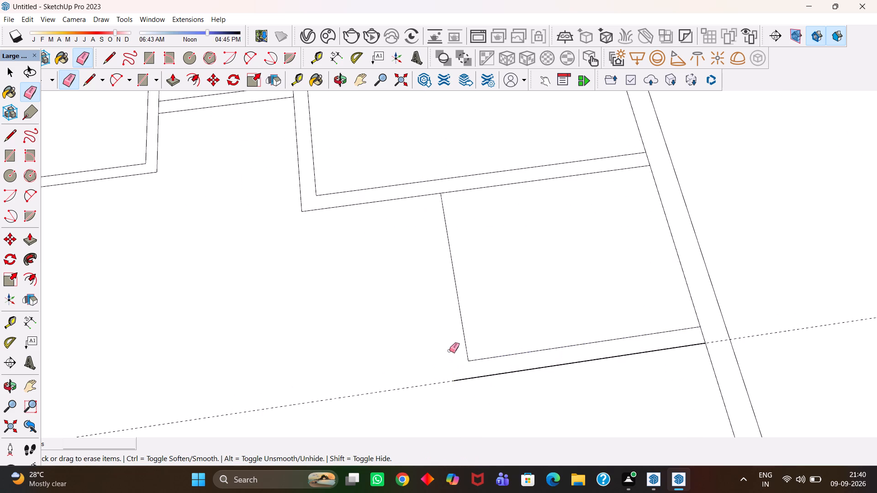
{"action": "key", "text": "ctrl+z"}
Erase the overlapping lines inside the small room's wall corner and the four guides around it, keeping the wall outlines.
{"action": "scroll", "coordinate": [458, 356], "scroll_direction": "up", "scroll_amount": 2}
{"action": "left_click_drag", "start_coordinate": [460, 356], "coordinate": [475, 374]}
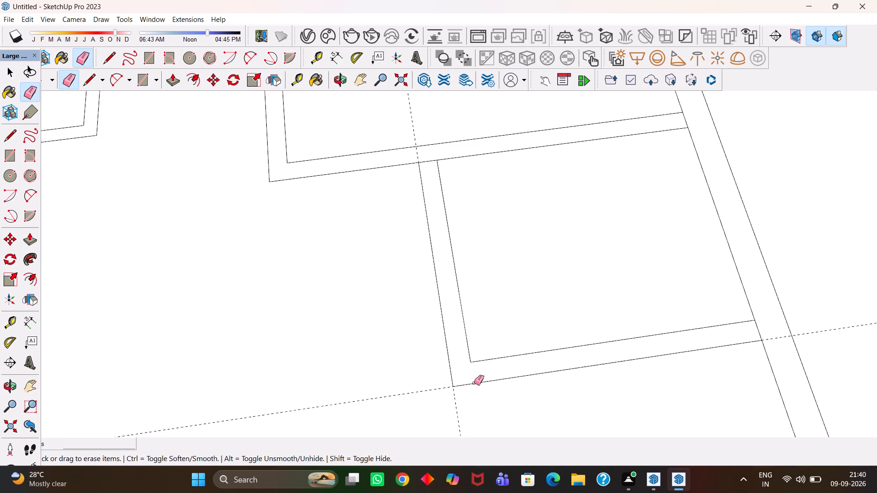
{"action": "left_click_drag", "start_coordinate": [480, 410], "coordinate": [392, 367]}
Examine the room layout and the remaining open area inside the outer walls.
{"action": "key", "text": "h"}
{"action": "scroll", "coordinate": [442, 316], "scroll_direction": "down", "scroll_amount": 8}
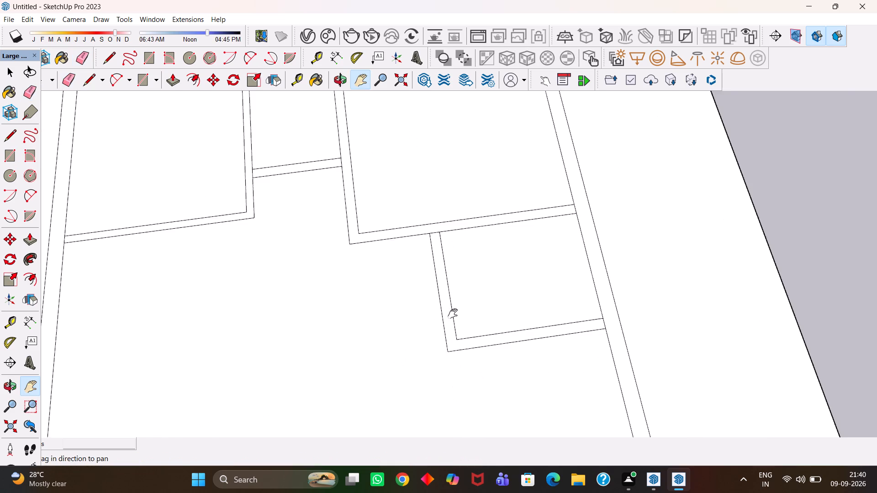
{"action": "scroll", "coordinate": [453, 314], "scroll_direction": "down", "scroll_amount": 4}
{"action": "middle_click_drag", "start_coordinate": [465, 330], "coordinate": [442, 349]}
{"action": "scroll", "coordinate": [456, 346], "scroll_direction": "up", "scroll_amount": 1}
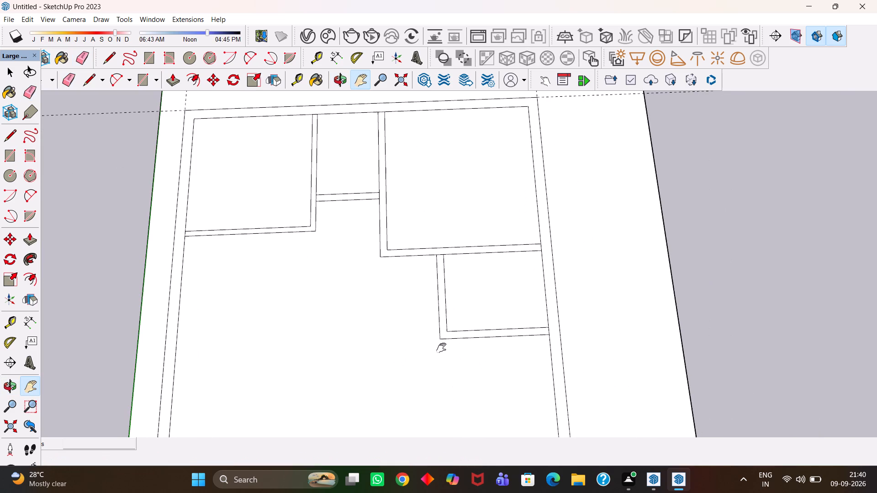
{"action": "scroll", "coordinate": [441, 348], "scroll_direction": "up", "scroll_amount": 3}
{"action": "scroll", "coordinate": [442, 341], "scroll_direction": "down", "scroll_amount": 3}
{"action": "middle_click_drag", "start_coordinate": [435, 340], "coordinate": [449, 352]}
{"action": "scroll", "coordinate": [449, 352], "scroll_direction": "up", "scroll_amount": 1}
{"action": "left_click_drag", "start_coordinate": [433, 348], "coordinate": [457, 347]}
{"action": "scroll", "coordinate": [462, 344], "scroll_direction": "down", "scroll_amount": 6}
{"action": "middle_click_drag", "start_coordinate": [473, 360], "coordinate": [463, 370]}
{"action": "scroll", "coordinate": [469, 367], "scroll_direction": "up", "scroll_amount": 1}
{"action": "left_click_drag", "start_coordinate": [475, 377], "coordinate": [475, 372]}
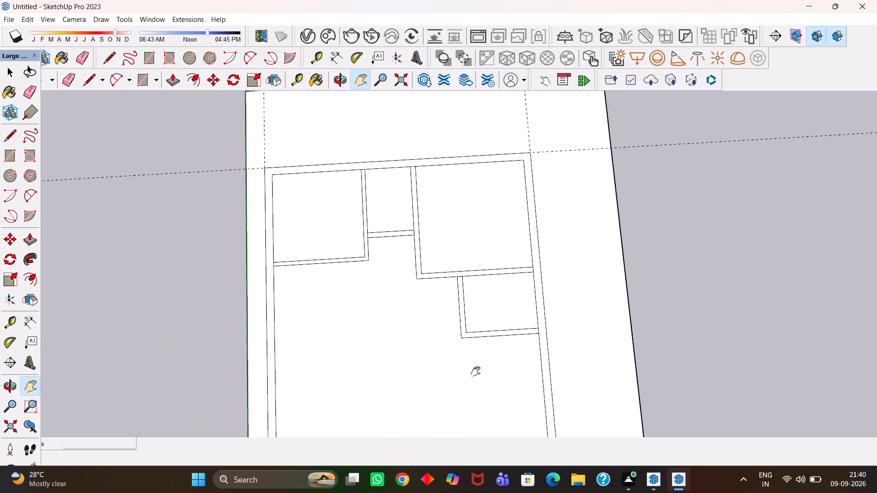
{"action": "left_click_drag", "start_coordinate": [475, 372], "coordinate": [467, 325]}
{"action": "scroll", "coordinate": [465, 325], "scroll_direction": "down", "scroll_amount": 3}
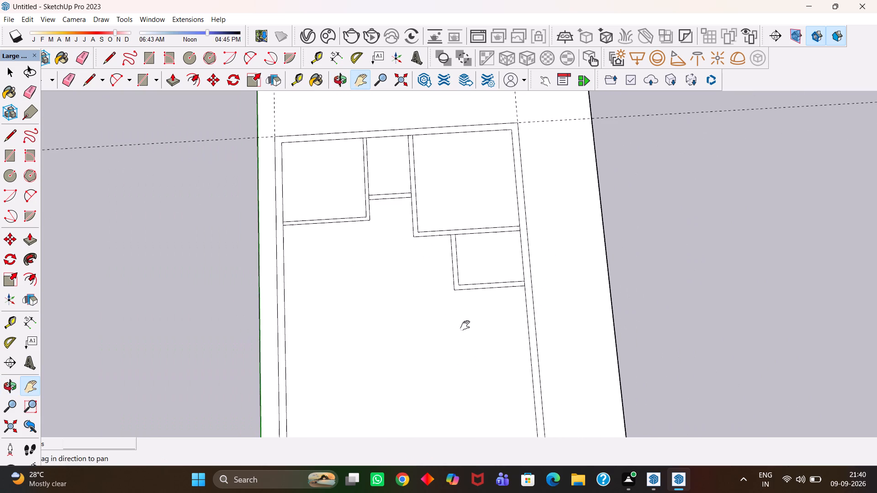
Place guides 11' from the outer side wall, along the small room's near wall line, and 11'7" from that line.
{"action": "middle_click_drag", "start_coordinate": [465, 323], "coordinate": [465, 333]}
{"action": "scroll", "coordinate": [465, 333], "scroll_direction": "up", "scroll_amount": 3}
{"action": "key", "text": "t"}
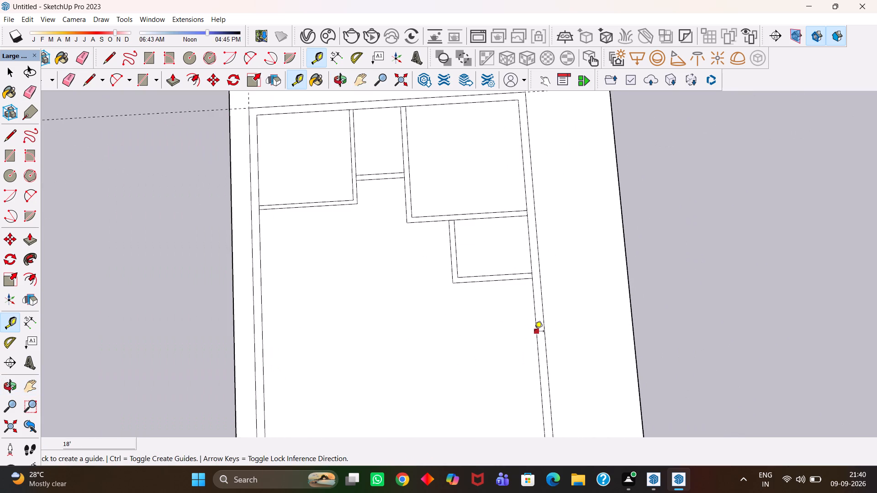
{"action": "left_click", "coordinate": [534, 332]}
{"action": "left_click", "coordinate": [410, 209]}
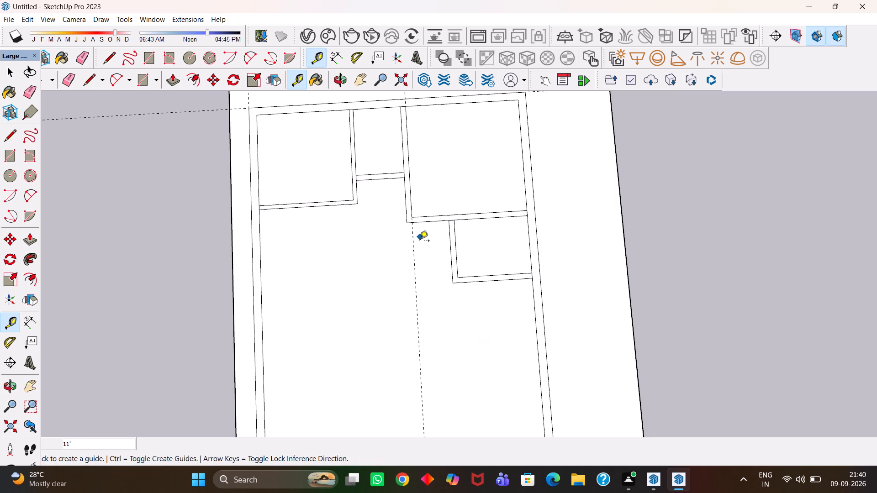
{"action": "double_click", "coordinate": [468, 283]}
{"action": "left_click", "coordinate": [468, 283]}
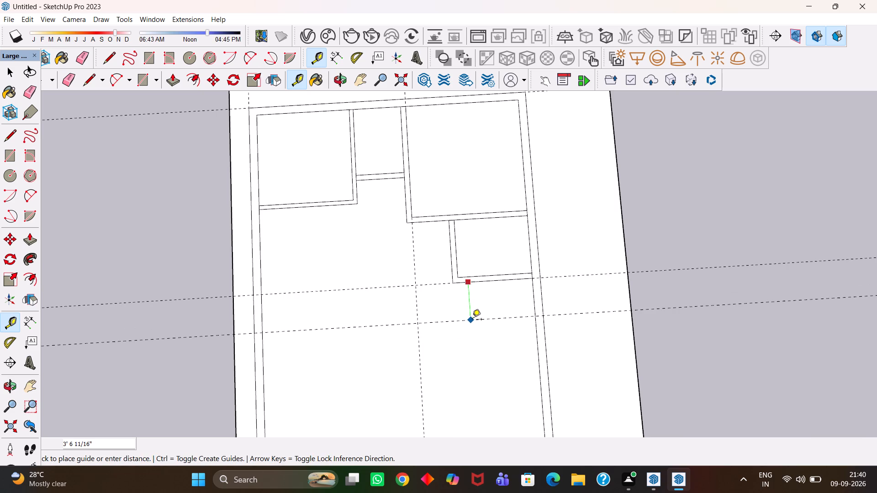
{"action": "type", "text": "11'7\""}
{"action": "key", "text": "Return"}
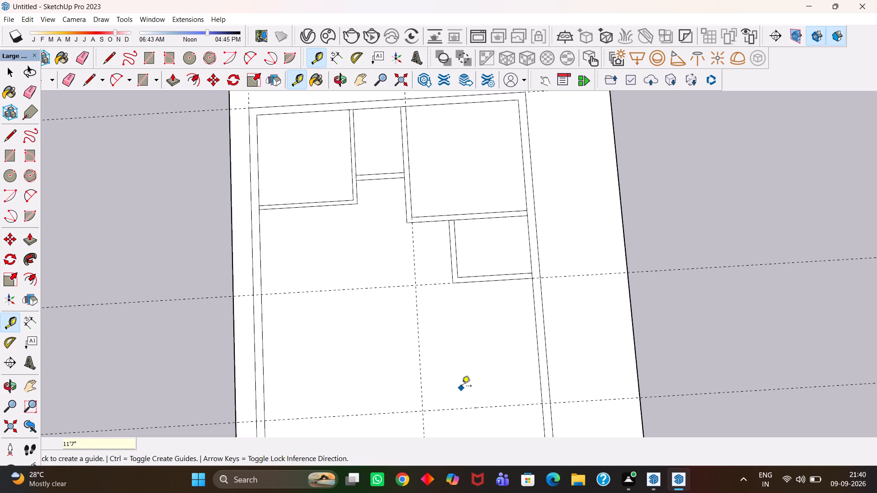
Offset guides 6" outward from the 11'7" cross guide and the 11' lengthwise guide for the wall thickness.
{"action": "key", "text": "h"}
{"action": "left_click_drag", "start_coordinate": [470, 380], "coordinate": [430, 290]}
{"action": "middle_click", "coordinate": [424, 304]}
{"action": "key", "text": "t"}
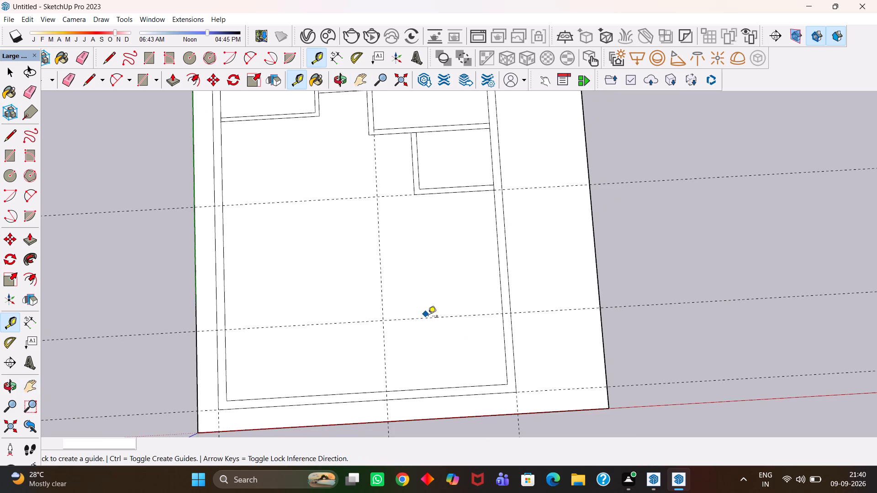
{"action": "left_click", "coordinate": [429, 317]}
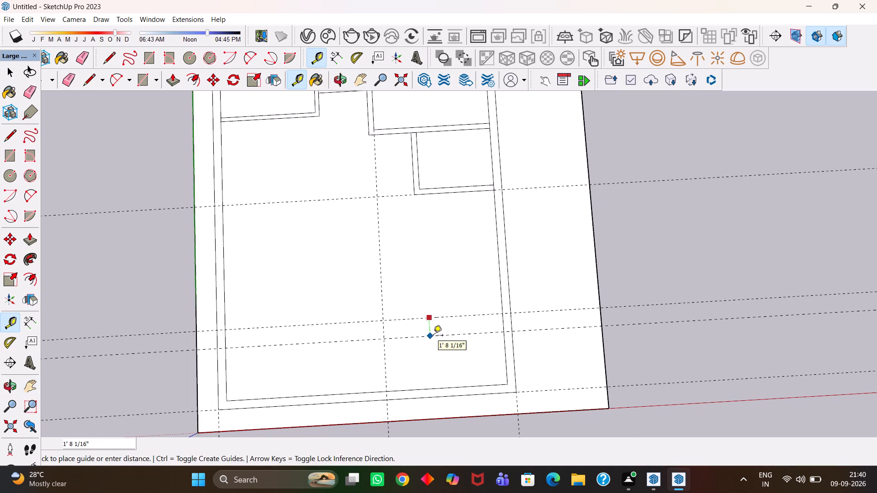
{"action": "type", "text": "6\""}
{"action": "key", "text": "Return"}
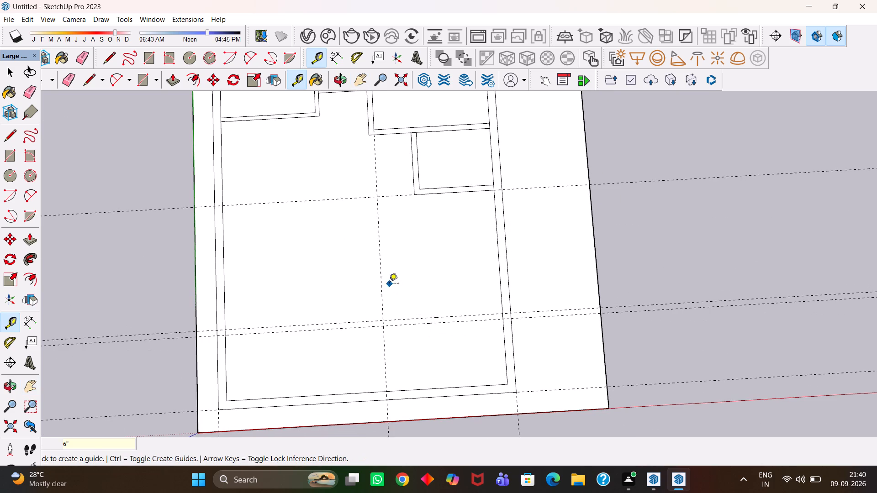
{"action": "left_click", "coordinate": [383, 276]}
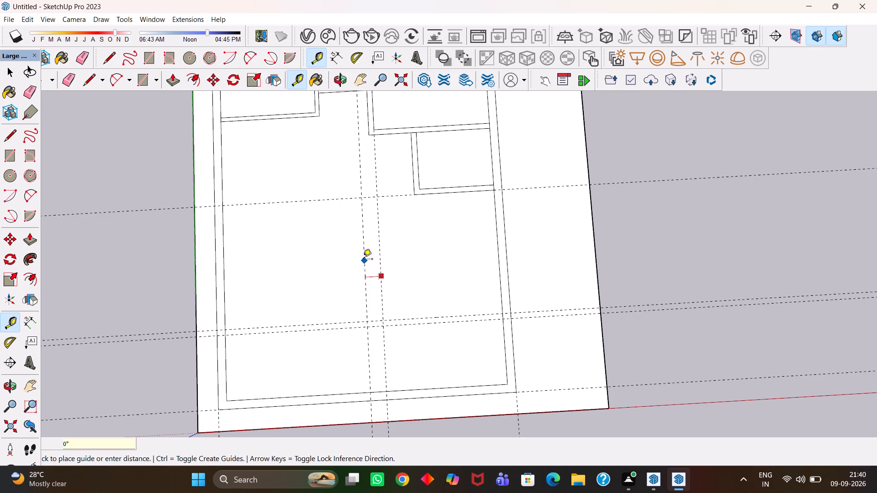
{"action": "type", "text": "6\""}
{"action": "key", "text": "Return"}
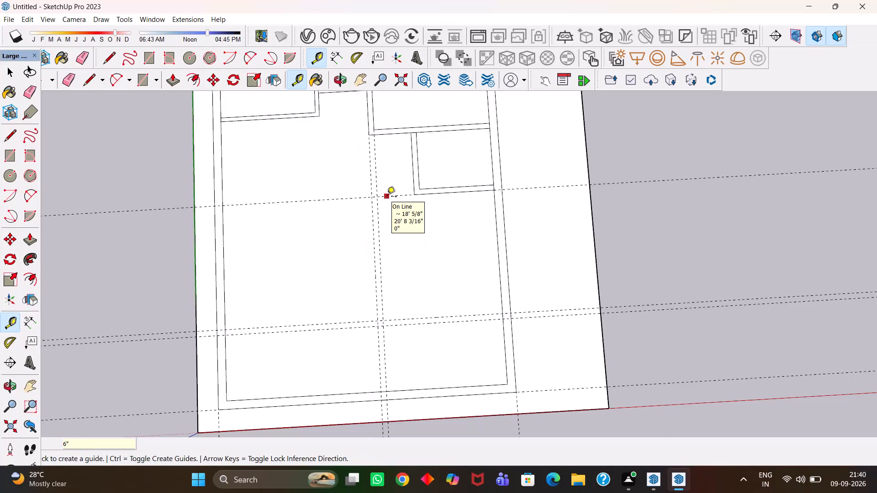
Draw an 11'7" by 11' room rectangle and a surrounding 12'1" by 11'6" wall rectangle between the guides and the outer wall.
{"action": "scroll", "coordinate": [387, 197], "scroll_direction": "up", "scroll_amount": 1}
{"action": "key", "text": "r"}
{"action": "scroll", "coordinate": [390, 287], "scroll_direction": "up", "scroll_amount": 3}
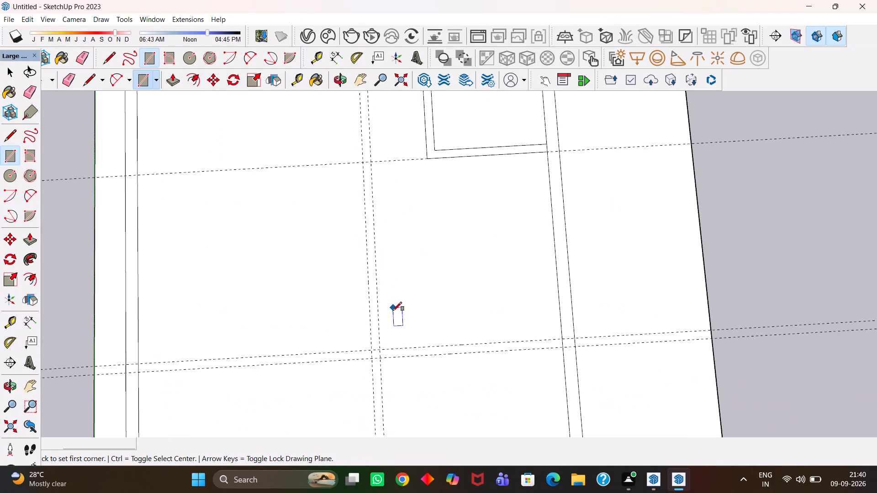
{"action": "left_click", "coordinate": [380, 351]}
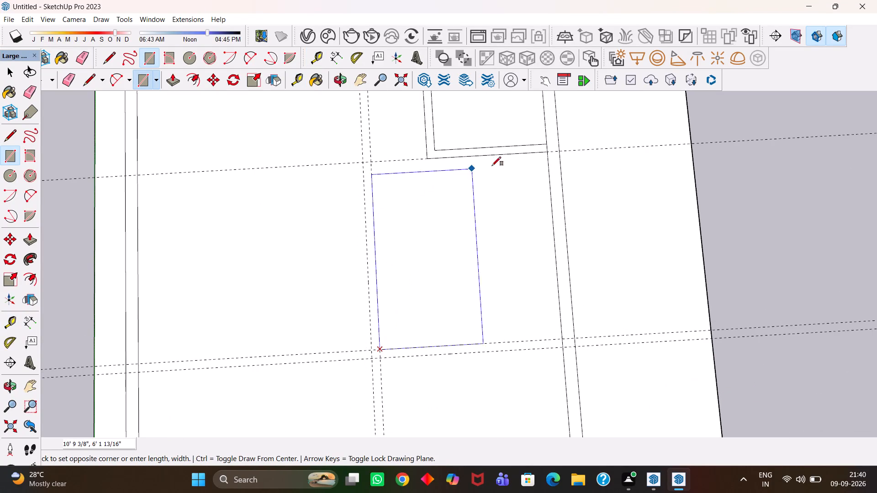
{"action": "left_click", "coordinate": [546, 156]}
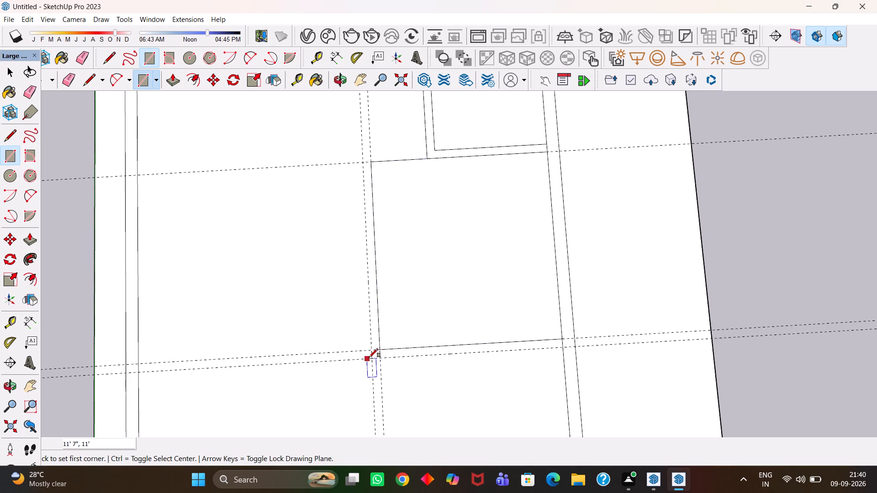
{"action": "left_click", "coordinate": [371, 357]}
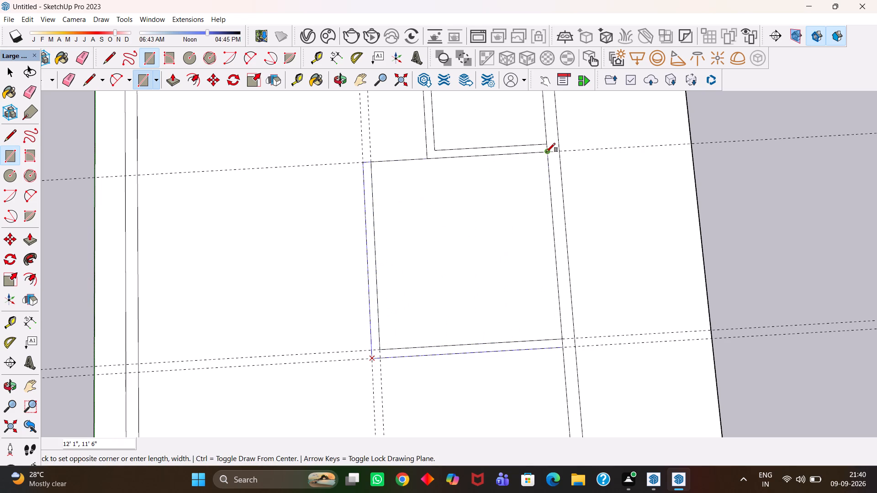
{"action": "left_click", "coordinate": [546, 152]}
Erase the cross guides that run along the new room's walls.
{"action": "key", "text": "e"}
{"action": "scroll", "coordinate": [455, 261], "scroll_direction": "down", "scroll_amount": 4}
{"action": "scroll", "coordinate": [540, 315], "scroll_direction": "up", "scroll_amount": 3}
{"action": "left_click_drag", "start_coordinate": [557, 315], "coordinate": [562, 335]}
{"action": "scroll", "coordinate": [542, 304], "scroll_direction": "down", "scroll_amount": 4}
{"action": "left_click_drag", "start_coordinate": [543, 203], "coordinate": [544, 176]}
{"action": "left_click_drag", "start_coordinate": [544, 239], "coordinate": [559, 335]}
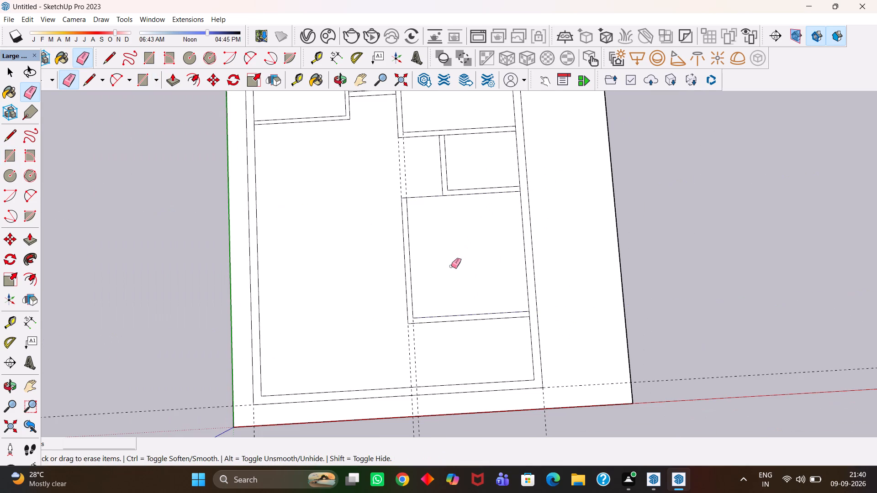
Add a guide along the small room's near wall inner line and draw a 4' by 6" wall rectangle to the new room's corner.
{"action": "scroll", "coordinate": [412, 213], "scroll_direction": "up", "scroll_amount": 6}
{"action": "key", "text": "t"}
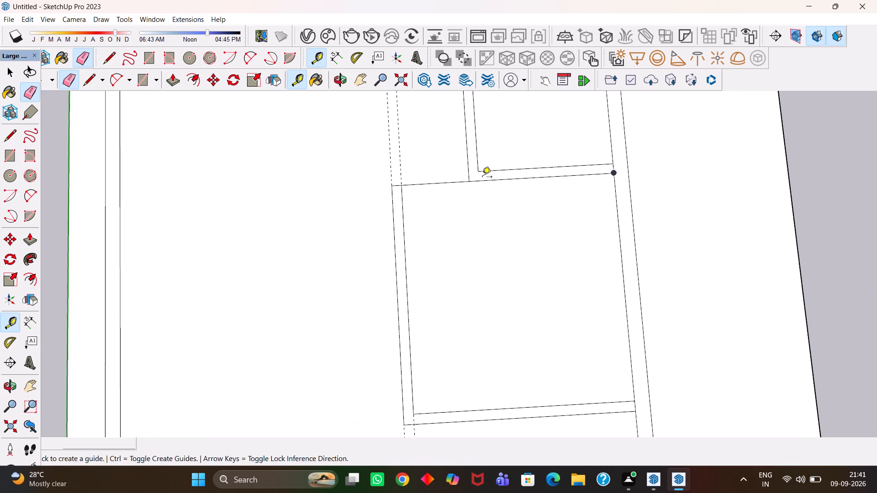
{"action": "double_click", "coordinate": [490, 170]}
{"action": "key", "text": "r"}
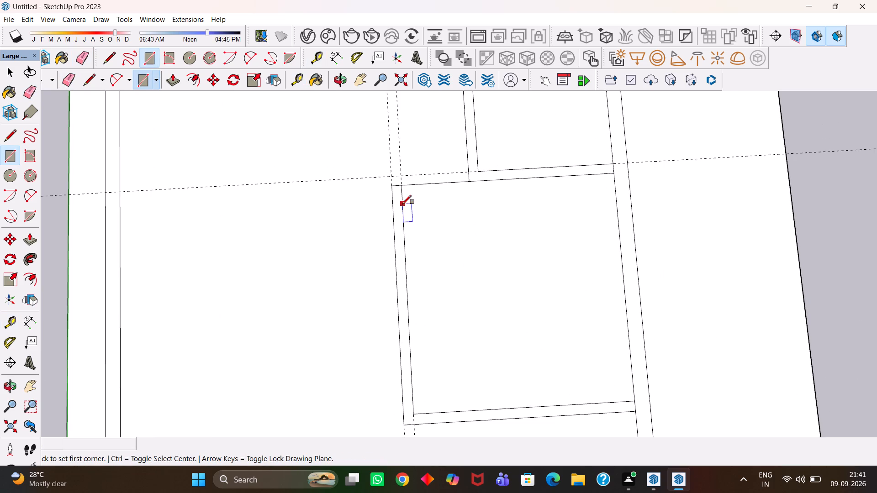
{"action": "left_click", "coordinate": [391, 187]}
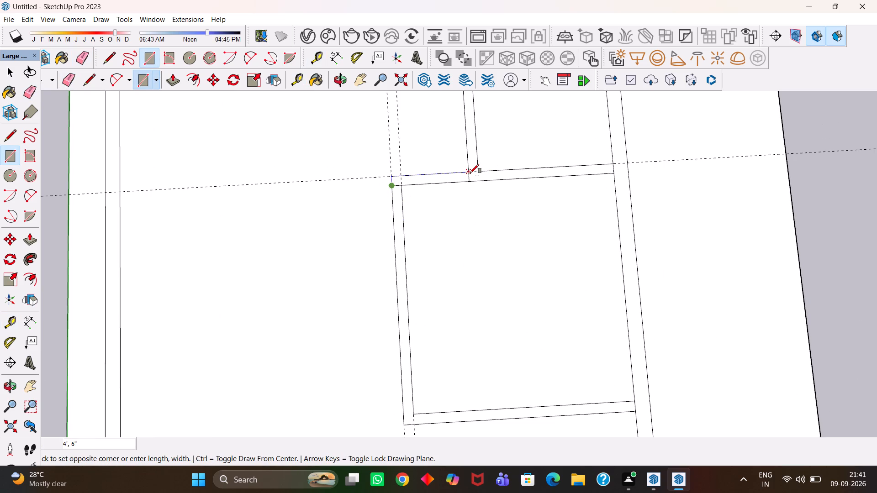
{"action": "left_click", "coordinate": [470, 172]}
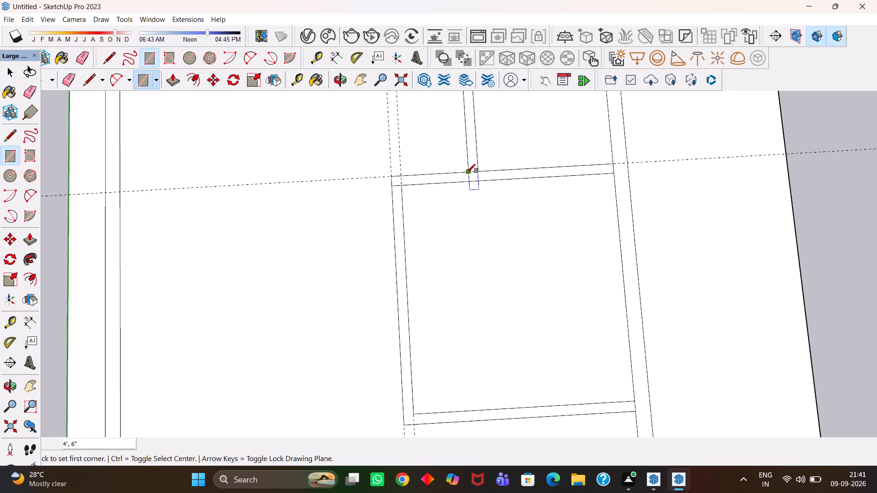
Draw a 6" wide wall rectangle about 2'6" long from the new room's corner between the lengthwise guides.
{"action": "scroll", "coordinate": [436, 177], "scroll_direction": "down", "scroll_amount": 4}
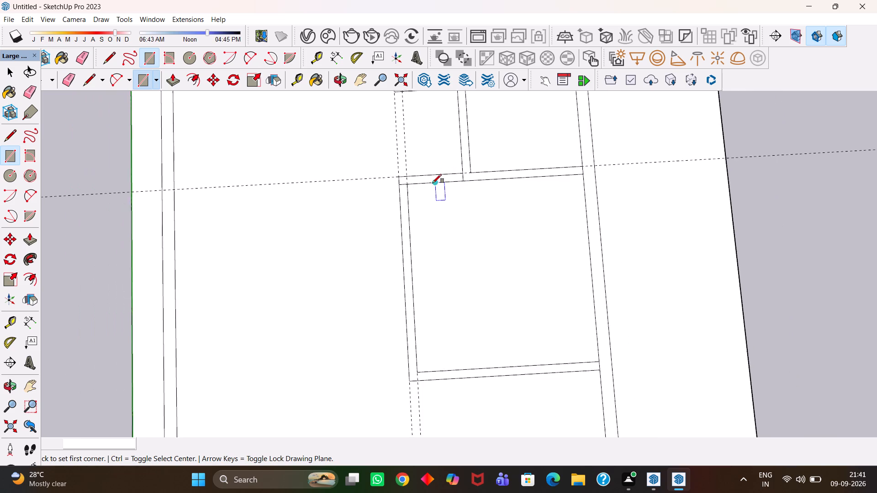
{"action": "scroll", "coordinate": [420, 184], "scroll_direction": "up", "scroll_amount": 3}
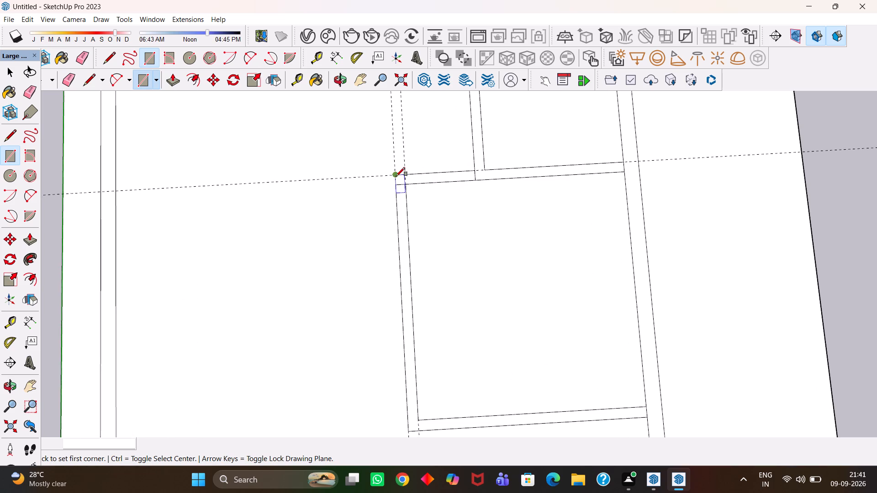
{"action": "left_click", "coordinate": [398, 183]}
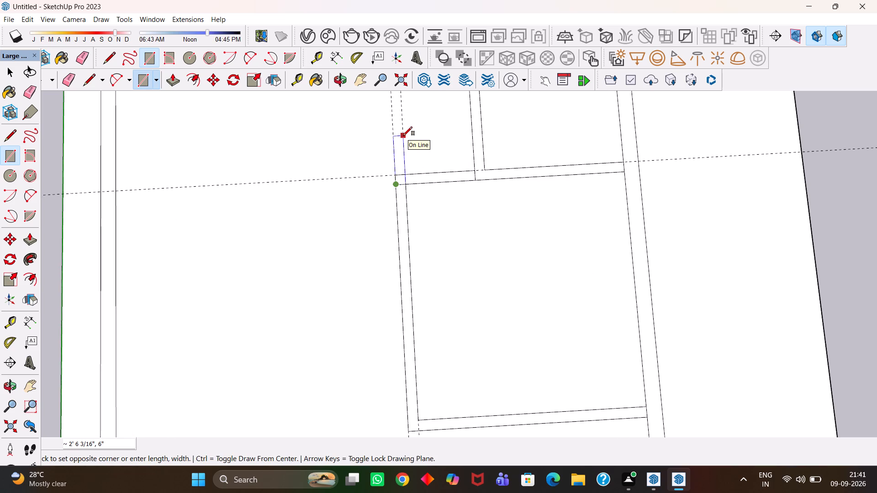
{"action": "left_click", "coordinate": [403, 136]}
Place a guide 6" from the larger room's near wall and draw a 6" by 6" wall stub at its corner.
{"action": "key", "text": "h"}
{"action": "scroll", "coordinate": [398, 142], "scroll_direction": "down", "scroll_amount": 6}
{"action": "left_click_drag", "start_coordinate": [389, 145], "coordinate": [395, 232]}
{"action": "scroll", "coordinate": [403, 204], "scroll_direction": "up", "scroll_amount": 3}
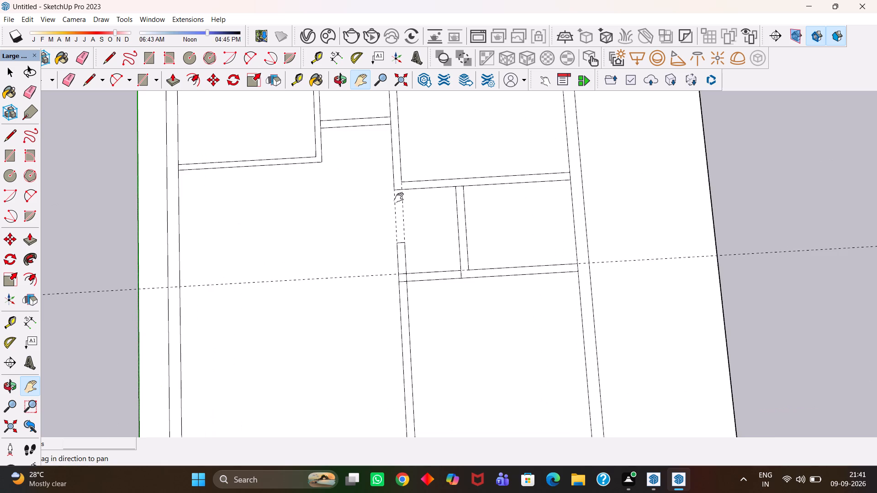
{"action": "scroll", "coordinate": [399, 198], "scroll_direction": "up", "scroll_amount": 3}
{"action": "key", "text": "t"}
{"action": "scroll", "coordinate": [399, 198], "scroll_direction": "up", "scroll_amount": 2}
{"action": "left_click", "coordinate": [417, 184]}
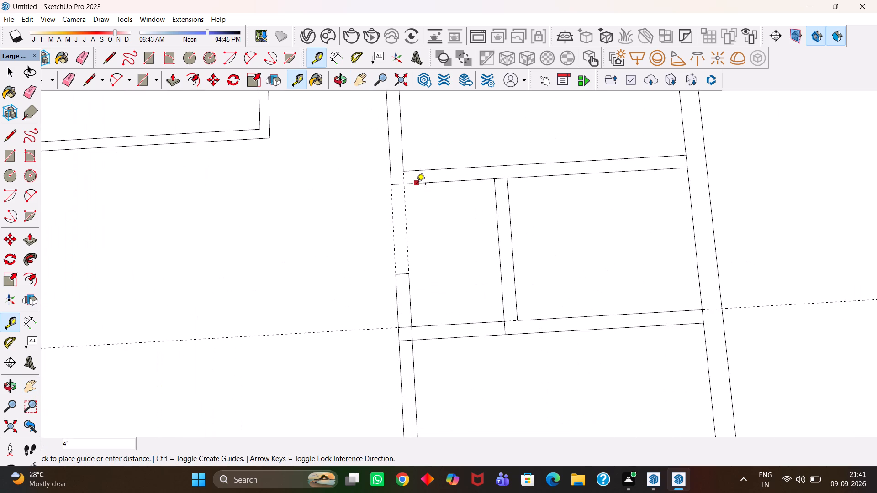
{"action": "type", "text": "6\""}
{"action": "key", "text": "Return"}
{"action": "scroll", "coordinate": [387, 206], "scroll_direction": "up", "scroll_amount": 3}
{"action": "key", "text": "r"}
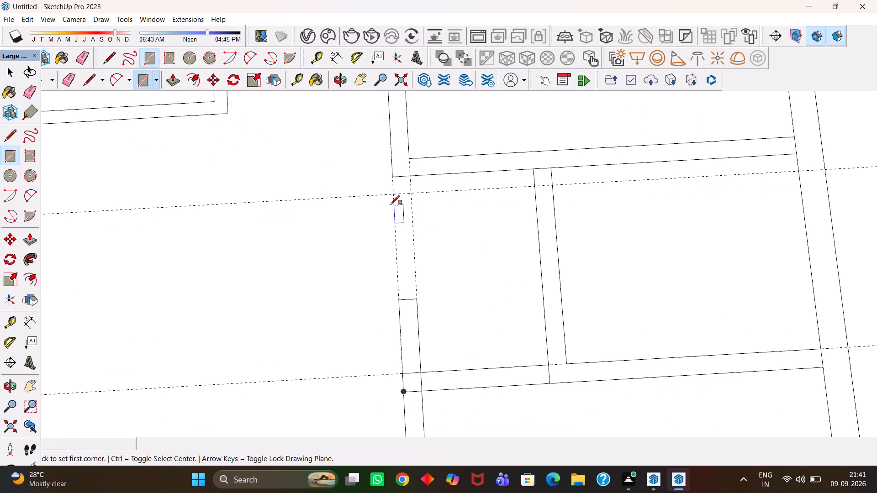
{"action": "scroll", "coordinate": [391, 204], "scroll_direction": "up", "scroll_amount": 2}
{"action": "left_click", "coordinate": [396, 193]}
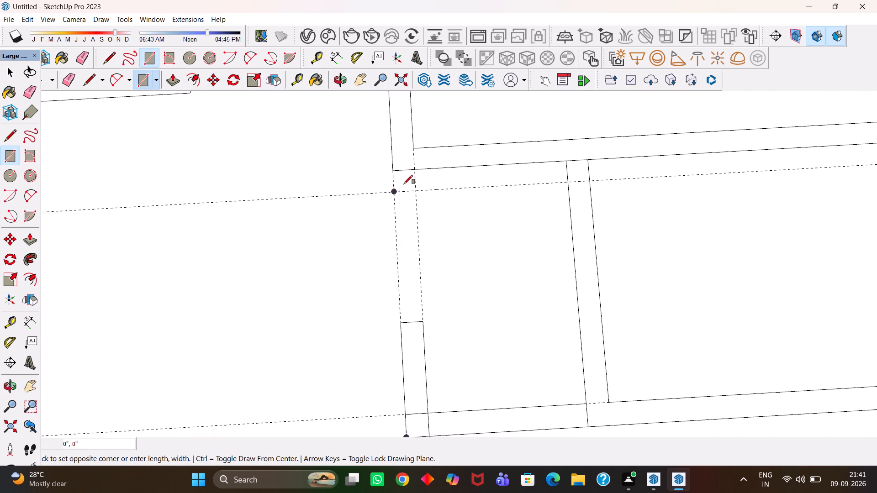
{"action": "left_click", "coordinate": [417, 172]}
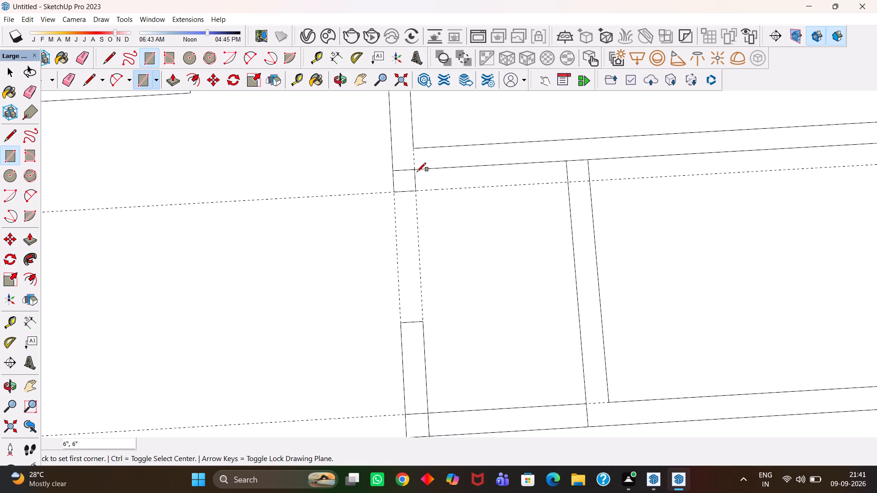
Erase the overlapping lines where the 6" stub joins the larger room's corner, along with the inner lengthwise guide.
{"action": "scroll", "coordinate": [417, 172], "scroll_direction": "up", "scroll_amount": 1}
{"action": "key", "text": "e"}
{"action": "left_click_drag", "start_coordinate": [417, 164], "coordinate": [402, 175]}
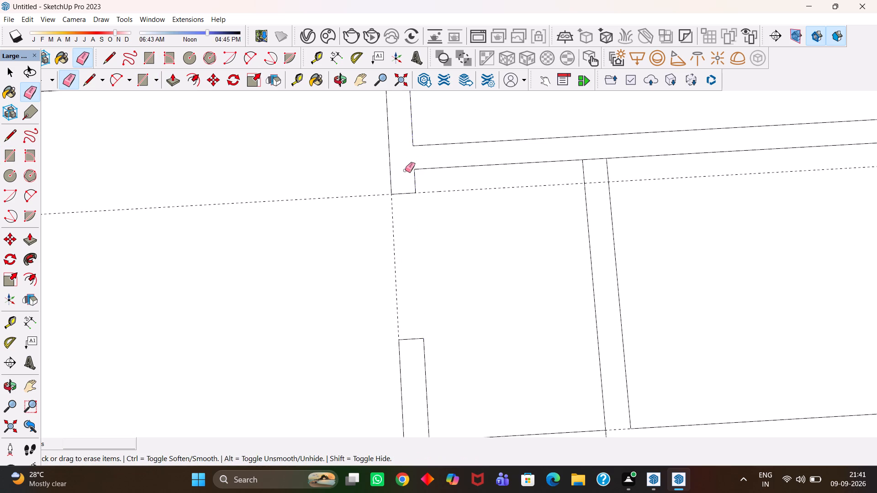
Erase the cross guide and the overlapping lines inside the wall junction at the new room's corner.
{"action": "scroll", "coordinate": [407, 165], "scroll_direction": "down", "scroll_amount": 4}
{"action": "scroll", "coordinate": [409, 315], "scroll_direction": "up", "scroll_amount": 4}
{"action": "scroll", "coordinate": [413, 333], "scroll_direction": "down", "scroll_amount": 6}
{"action": "key", "text": "h"}
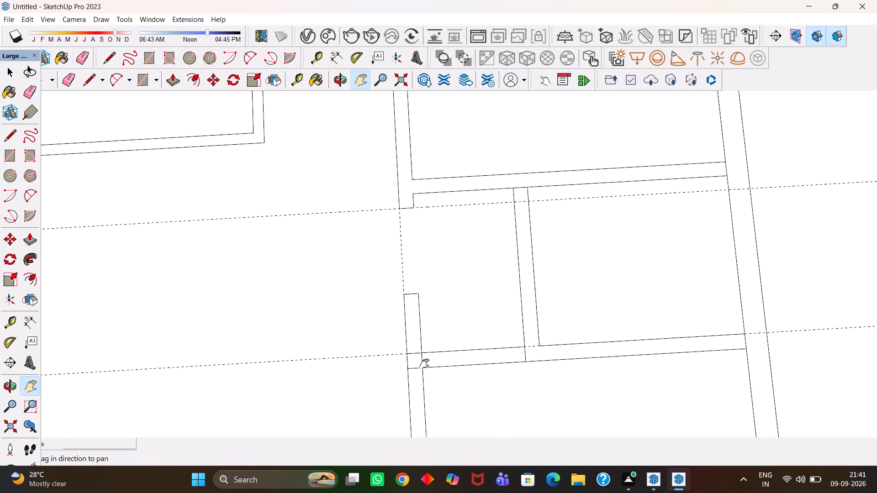
{"action": "left_click_drag", "start_coordinate": [424, 364], "coordinate": [428, 279]}
{"action": "scroll", "coordinate": [421, 292], "scroll_direction": "up", "scroll_amount": 7}
{"action": "scroll", "coordinate": [418, 289], "scroll_direction": "down", "scroll_amount": 2}
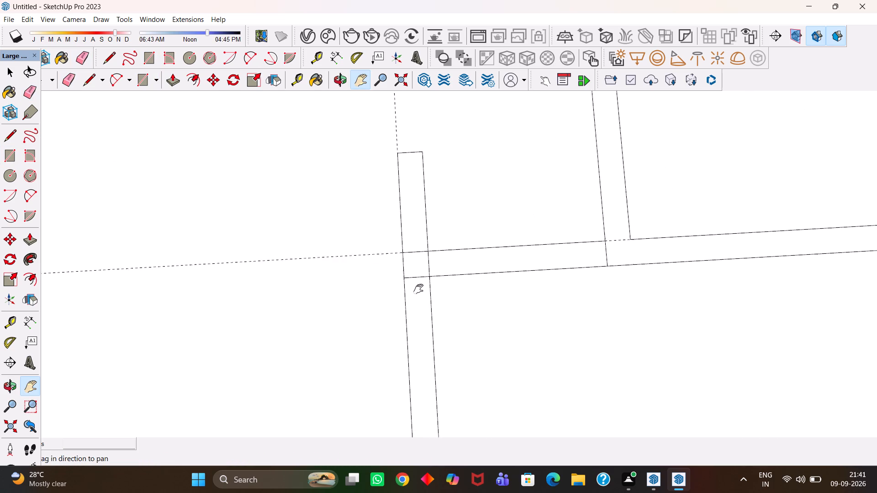
{"action": "scroll", "coordinate": [418, 289], "scroll_direction": "down", "scroll_amount": 3}
{"action": "scroll", "coordinate": [414, 283], "scroll_direction": "up", "scroll_amount": 1}
{"action": "middle_click_drag", "start_coordinate": [414, 283], "coordinate": [416, 288]}
{"action": "key", "text": "e"}
{"action": "scroll", "coordinate": [416, 283], "scroll_direction": "up", "scroll_amount": 1}
{"action": "left_click_drag", "start_coordinate": [416, 252], "coordinate": [416, 285]}
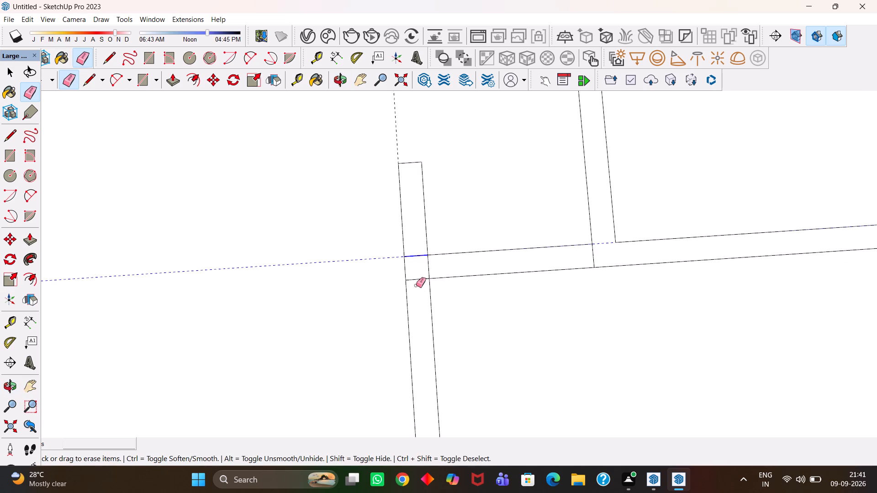
{"action": "left_click_drag", "start_coordinate": [416, 285], "coordinate": [416, 294]}
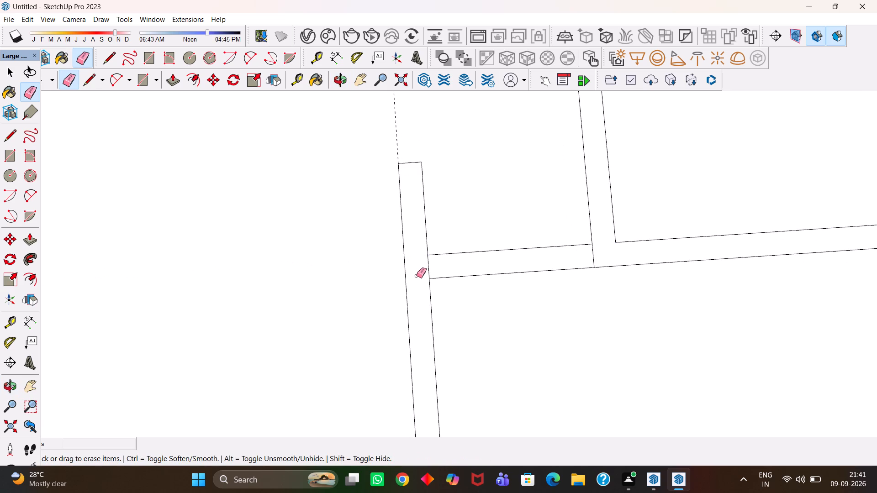
Draw a line across the 4' wall at a guide 4" from the lengthwise wall, and erase the edge closing the junction.
{"action": "scroll", "coordinate": [417, 276], "scroll_direction": "up", "scroll_amount": 3}
{"action": "key", "text": "t"}
{"action": "left_click", "coordinate": [433, 267]}
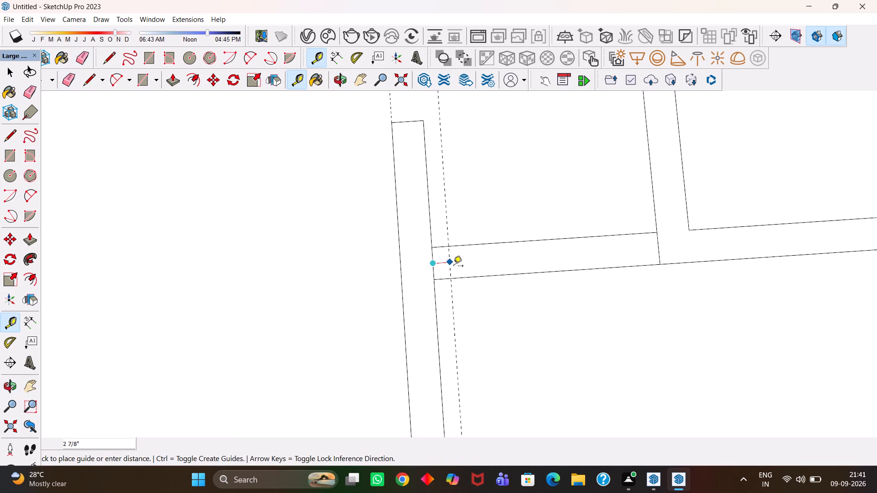
{"action": "type", "text": "4\""}
{"action": "key", "text": "Return"}
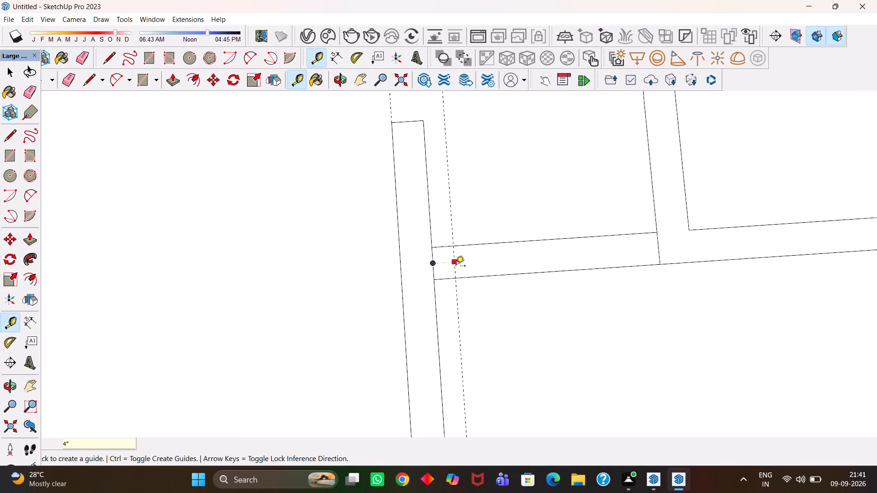
{"action": "key", "text": "l"}
{"action": "scroll", "coordinate": [453, 272], "scroll_direction": "up", "scroll_amount": 2}
{"action": "left_click", "coordinate": [459, 280]}
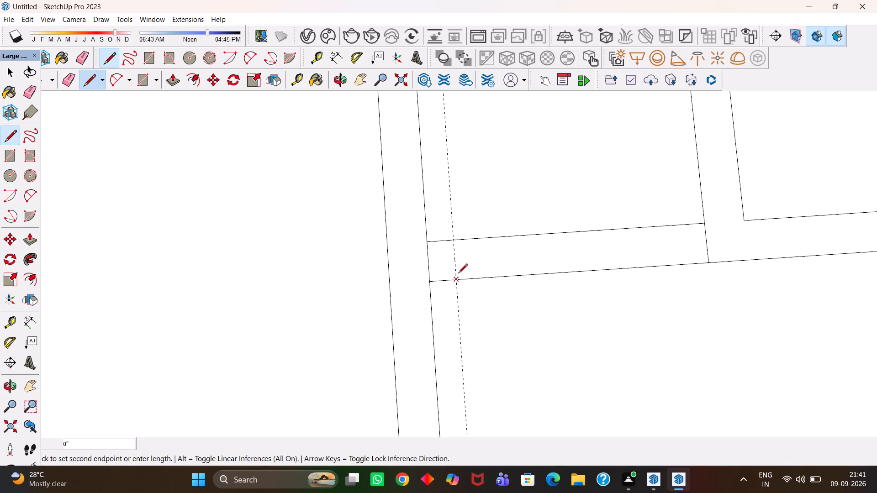
{"action": "left_click", "coordinate": [452, 242]}
{"action": "key", "text": "e"}
{"action": "left_click_drag", "start_coordinate": [434, 257], "coordinate": [423, 262]}
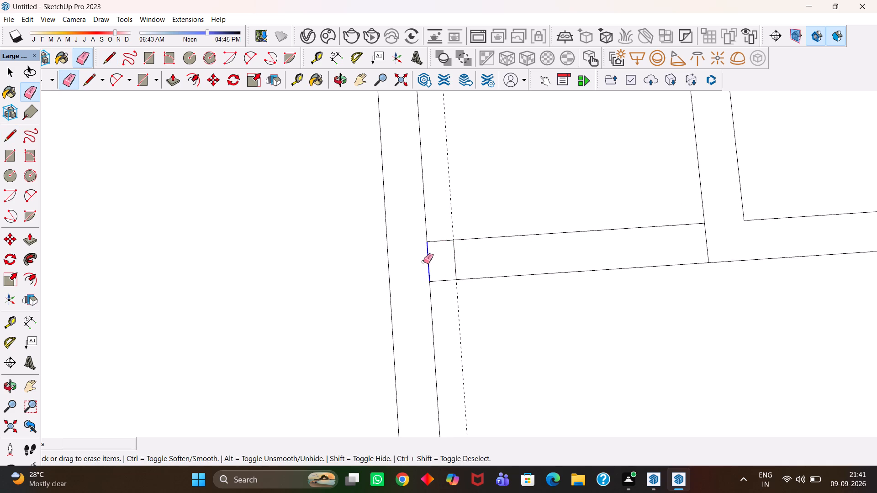
Erase the remaining edge closing the wall junction and the guide 4" from the lengthwise wall, keeping the wall's inner line.
{"action": "left_click_drag", "start_coordinate": [423, 262], "coordinate": [417, 262]}
{"action": "scroll", "coordinate": [397, 290], "scroll_direction": "down", "scroll_amount": 6}
{"action": "left_click_drag", "start_coordinate": [417, 307], "coordinate": [433, 320]}
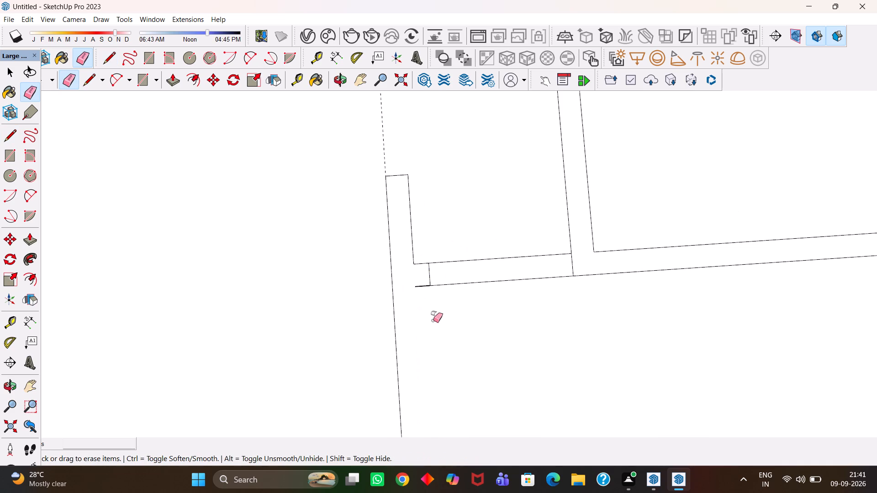
{"action": "key", "text": "ctrl+z"}
{"action": "scroll", "coordinate": [433, 319], "scroll_direction": "up", "scroll_amount": 3}
{"action": "left_click_drag", "start_coordinate": [433, 319], "coordinate": [422, 325]}
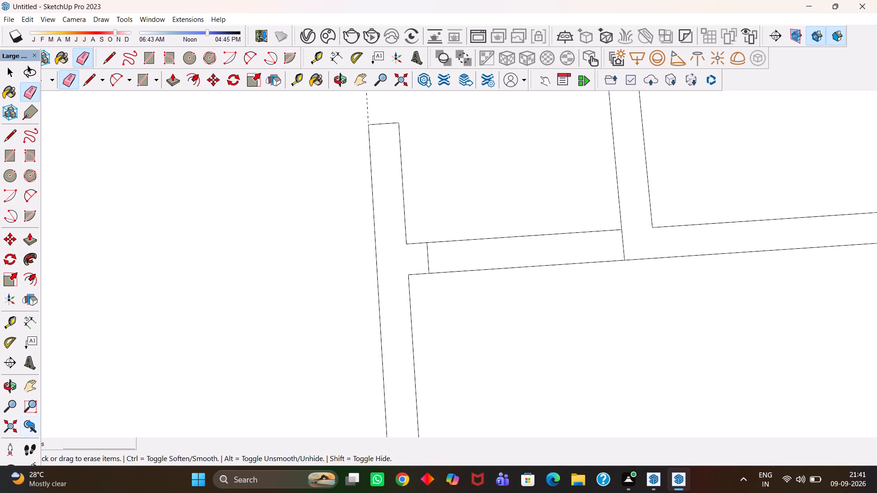
Save the model in the Documents folder as 9-9-2026(2).
{"action": "key", "text": "h"}
{"action": "scroll", "coordinate": [321, 337], "scroll_direction": "down", "scroll_amount": 12}
{"action": "middle_click_drag", "start_coordinate": [421, 338], "coordinate": [415, 341]}
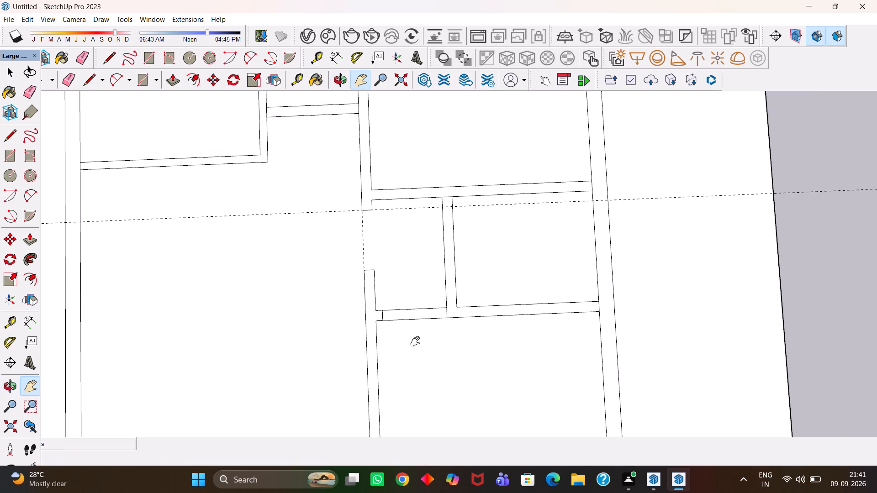
{"action": "key", "text": "ctrl+s"}
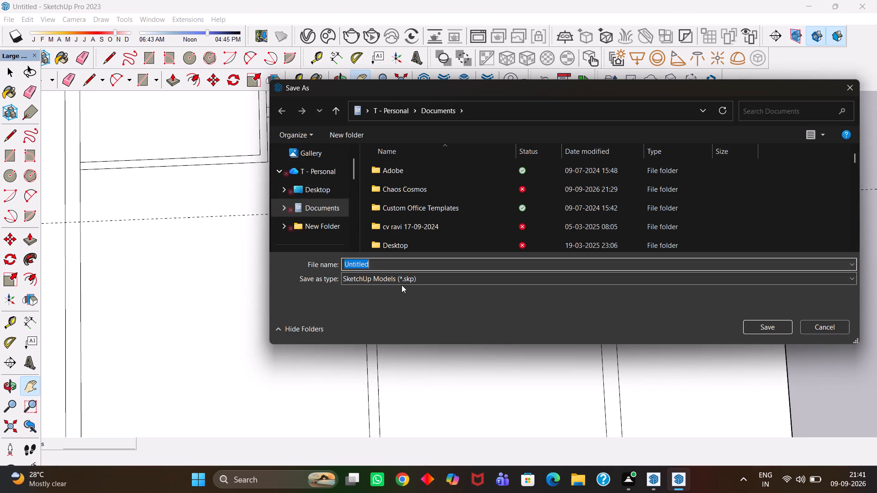
{"action": "type", "text": "9-9-2026"}
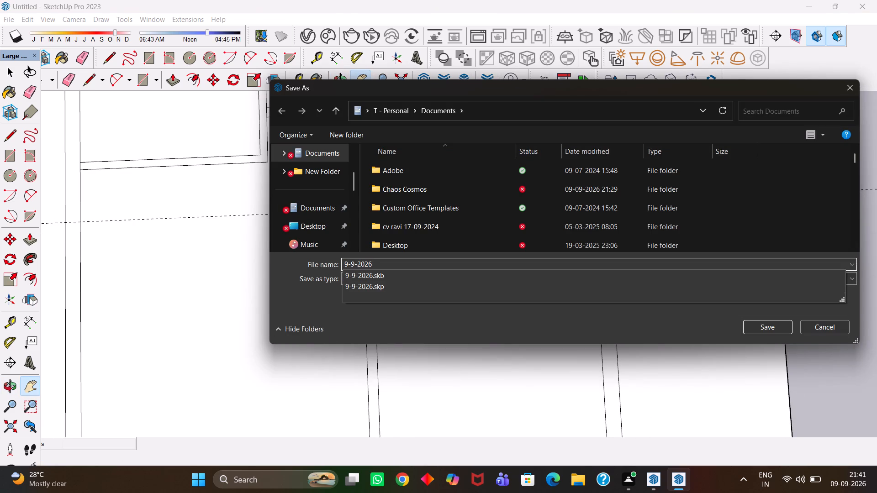
{"action": "key", "text": "shift+parenleft"}
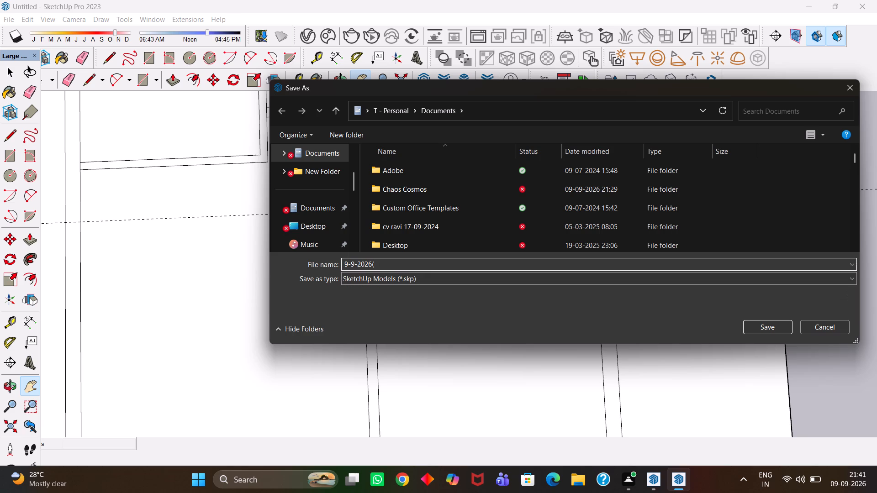
{"action": "key", "text": "Down"}
{"action": "key", "text": "2"}
{"action": "key", "text": "shift+parenright"}
{"action": "left_click", "coordinate": [770, 327]}
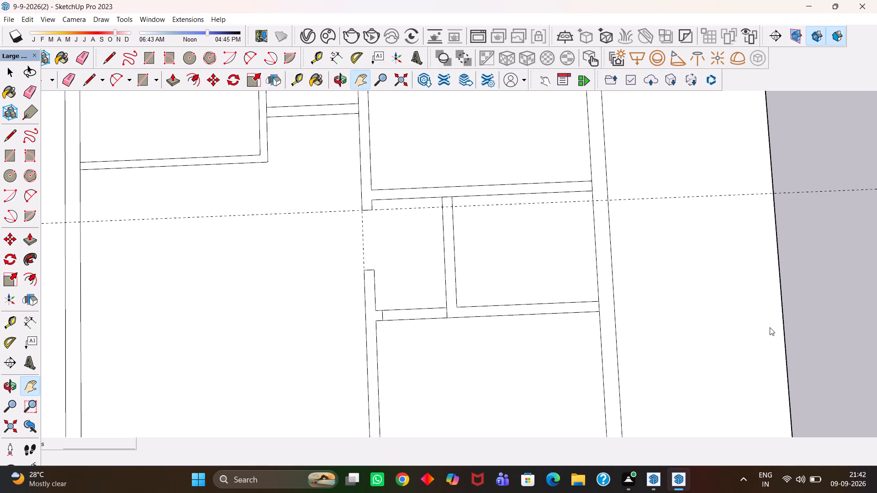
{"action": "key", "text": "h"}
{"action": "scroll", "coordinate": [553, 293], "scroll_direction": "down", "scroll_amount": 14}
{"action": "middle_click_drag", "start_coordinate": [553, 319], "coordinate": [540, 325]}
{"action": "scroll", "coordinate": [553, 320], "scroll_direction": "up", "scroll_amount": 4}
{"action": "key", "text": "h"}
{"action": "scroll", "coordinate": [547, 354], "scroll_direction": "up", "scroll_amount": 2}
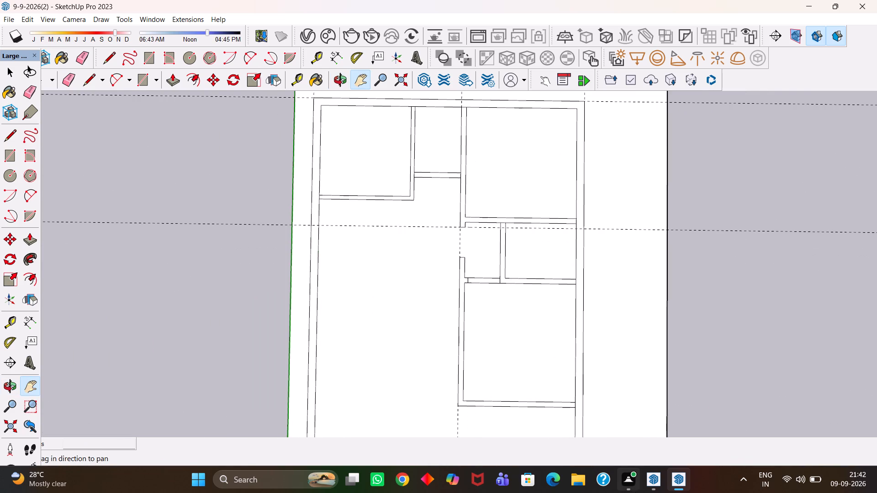
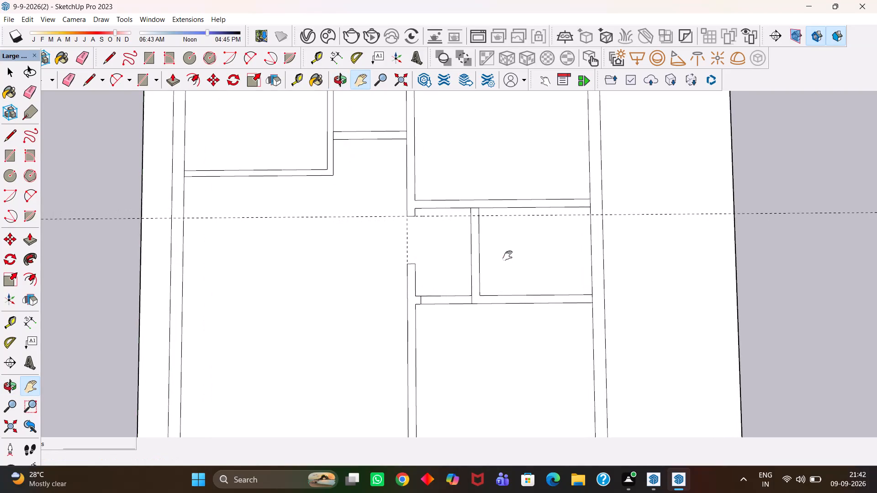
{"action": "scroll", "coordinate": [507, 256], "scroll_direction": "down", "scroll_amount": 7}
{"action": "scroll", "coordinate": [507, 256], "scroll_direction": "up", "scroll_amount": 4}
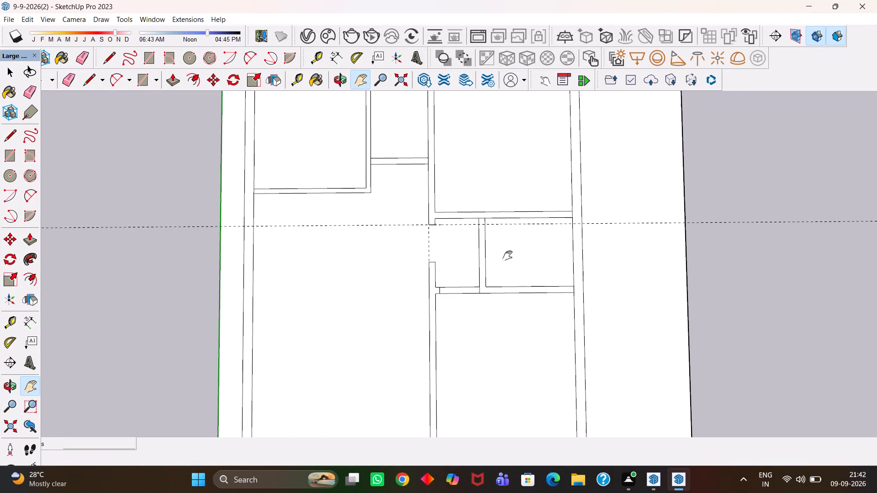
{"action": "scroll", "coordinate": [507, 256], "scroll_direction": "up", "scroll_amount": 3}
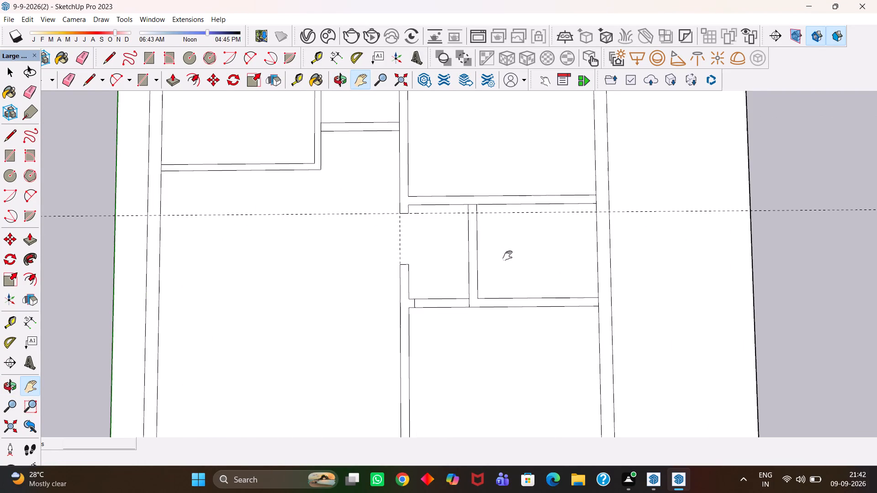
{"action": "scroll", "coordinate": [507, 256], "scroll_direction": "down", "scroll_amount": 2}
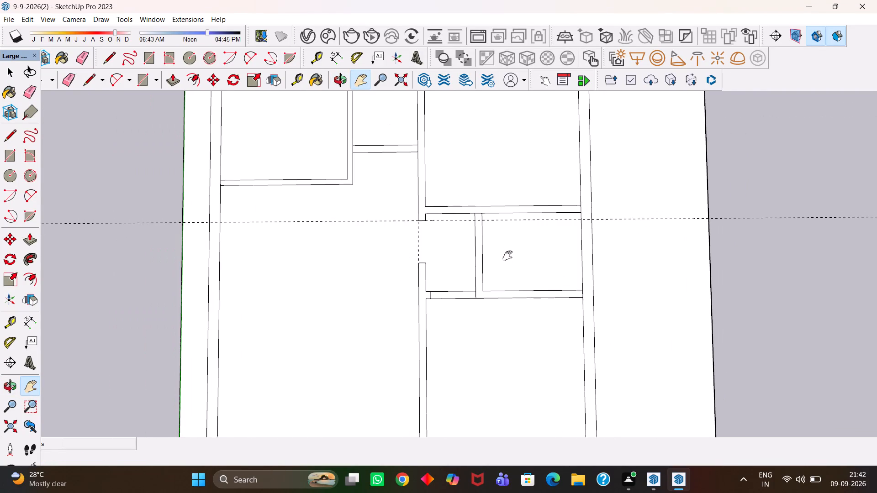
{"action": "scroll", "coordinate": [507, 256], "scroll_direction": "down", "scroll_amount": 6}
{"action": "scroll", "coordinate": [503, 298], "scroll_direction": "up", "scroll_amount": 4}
Measure the clear width of the open area from the lengthwise wall's guide to the opposite outer wall's inner line.
{"action": "left_click_drag", "start_coordinate": [505, 312], "coordinate": [496, 267]}
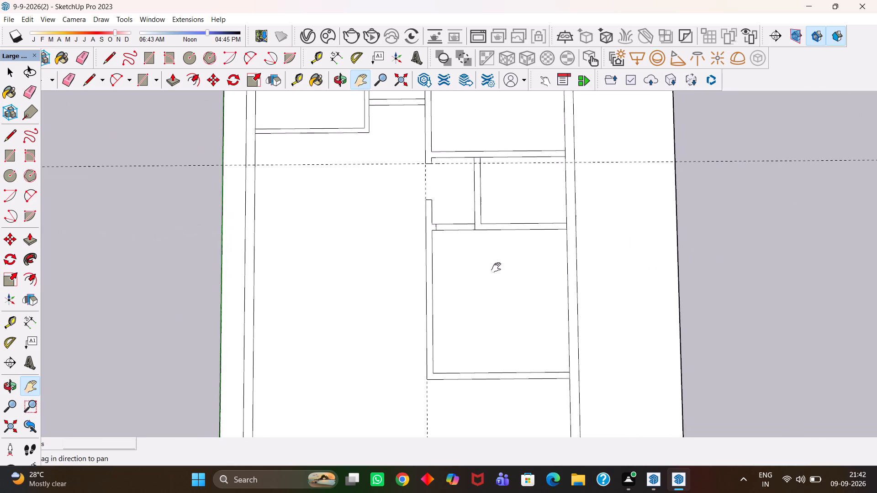
{"action": "left_click_drag", "start_coordinate": [496, 267], "coordinate": [487, 241]}
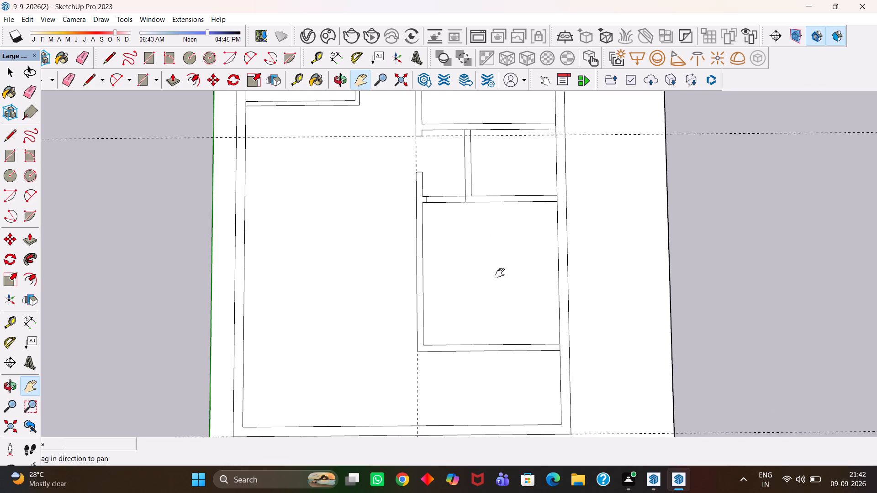
{"action": "left_click_drag", "start_coordinate": [500, 254], "coordinate": [497, 222]}
{"action": "scroll", "coordinate": [481, 278], "scroll_direction": "down", "scroll_amount": 2}
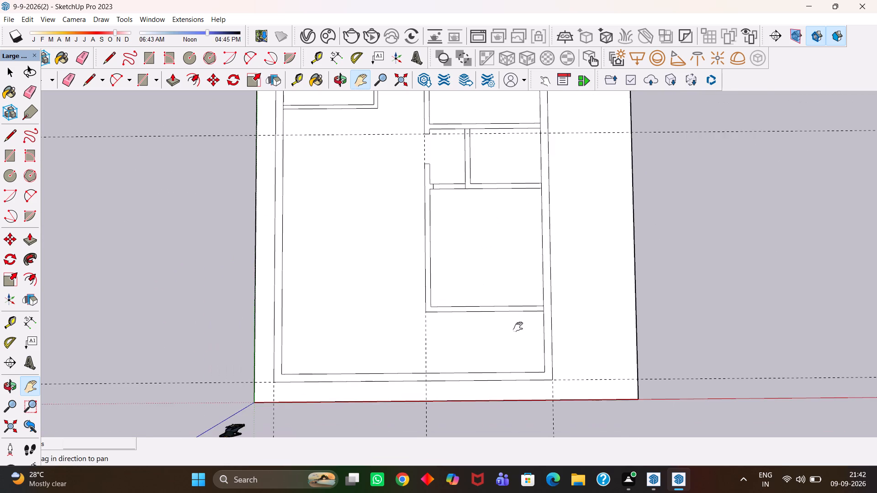
{"action": "left_click_drag", "start_coordinate": [513, 326], "coordinate": [497, 299]}
{"action": "scroll", "coordinate": [491, 313], "scroll_direction": "up", "scroll_amount": 2}
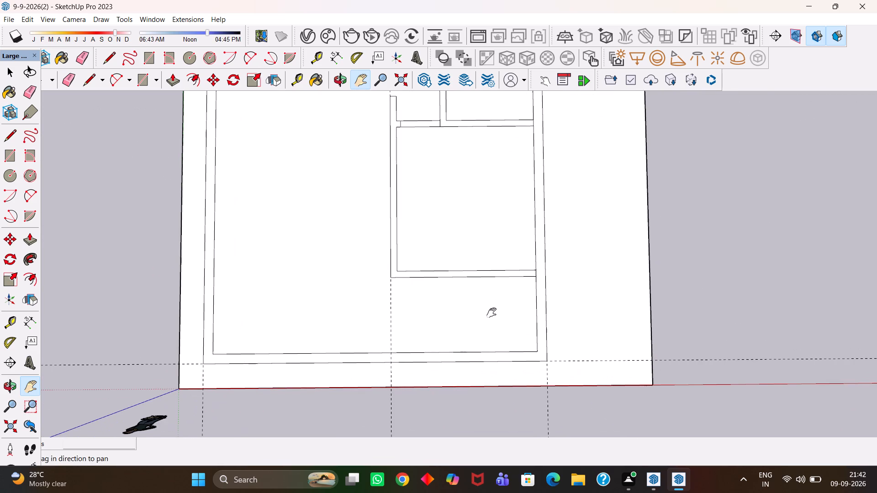
{"action": "scroll", "coordinate": [491, 313], "scroll_direction": "down", "scroll_amount": 4}
{"action": "key", "text": "h"}
{"action": "left_click_drag", "start_coordinate": [458, 274], "coordinate": [545, 324]}
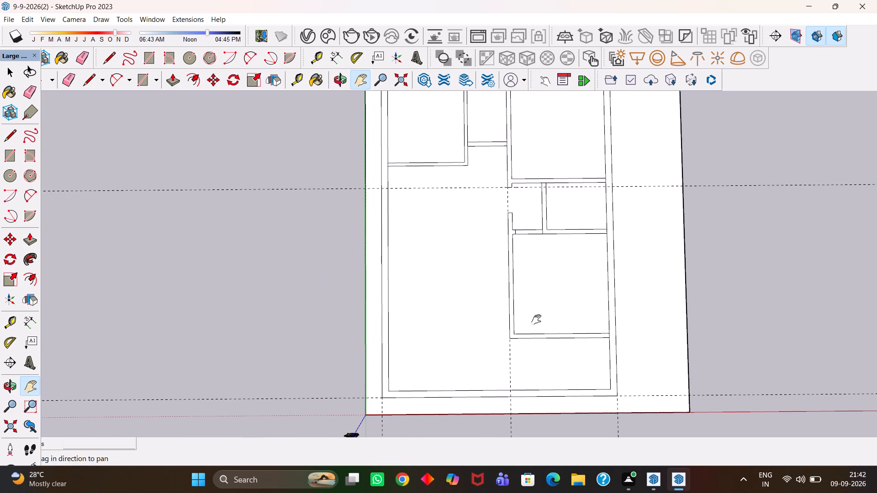
{"action": "left_click_drag", "start_coordinate": [536, 320], "coordinate": [567, 318]}
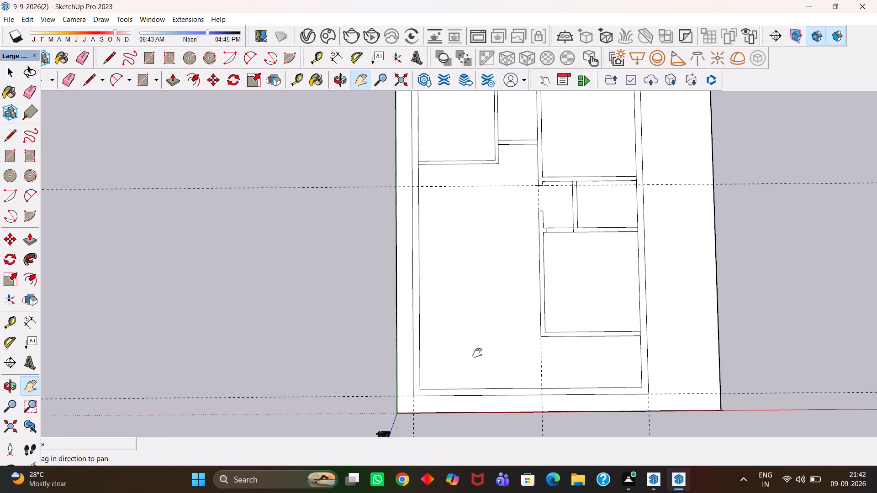
{"action": "scroll", "coordinate": [477, 353], "scroll_direction": "up", "scroll_amount": 2}
{"action": "key", "text": "t"}
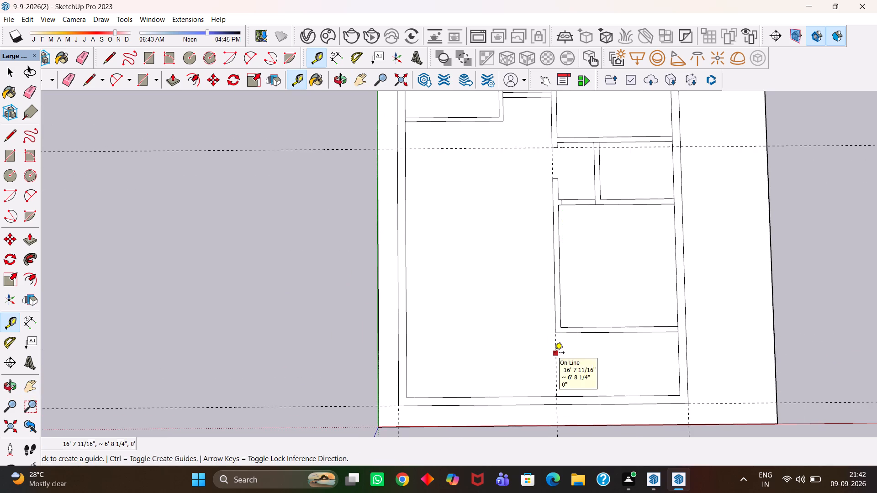
{"action": "left_click", "coordinate": [555, 353]}
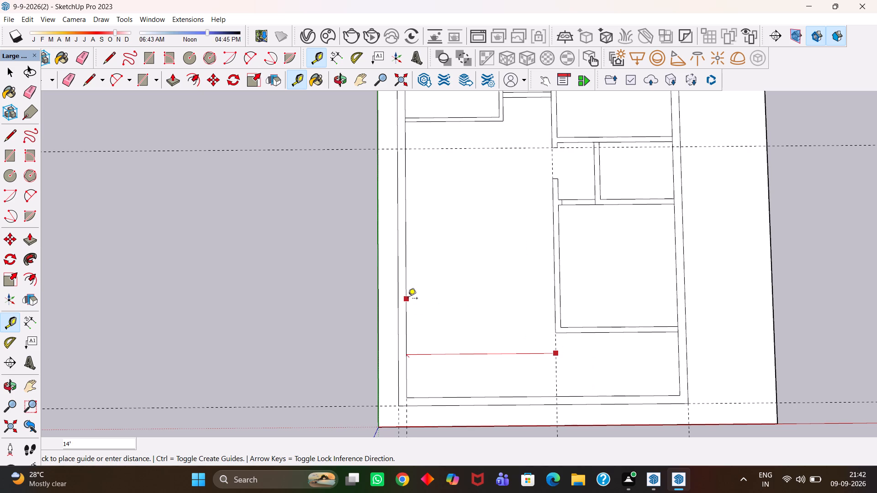
{"action": "key", "text": "t"}
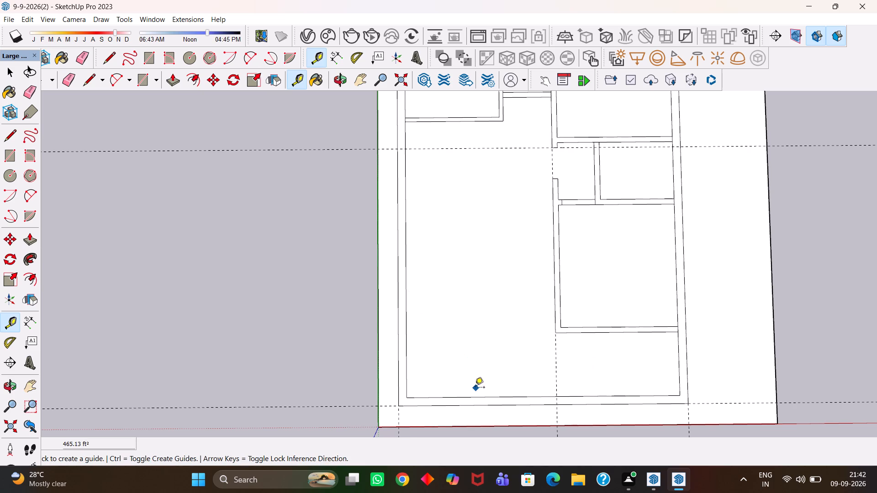
Place a guide 13'.11" from the inner line of the outer wall nearest the origin, and another guide 6" beyond it.
{"action": "left_click", "coordinate": [462, 396]}
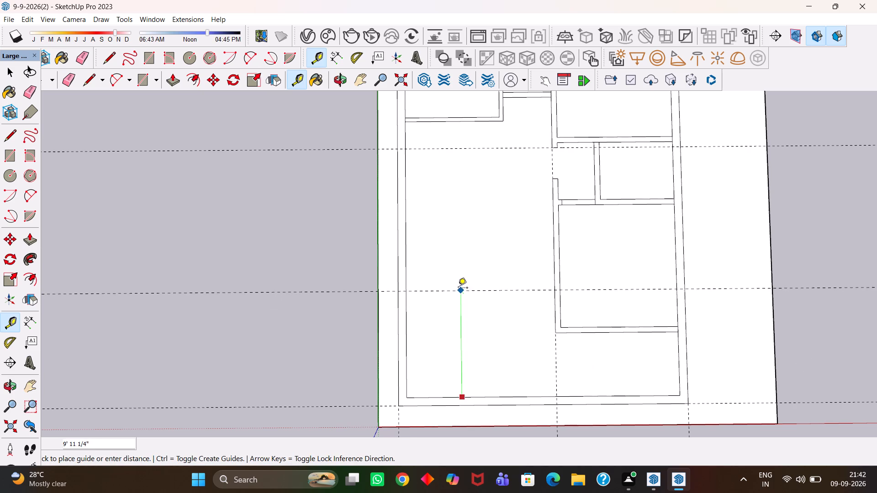
{"action": "type", "text": "13'.11\""}
{"action": "key", "text": "Return"}
{"action": "key", "text": "h"}
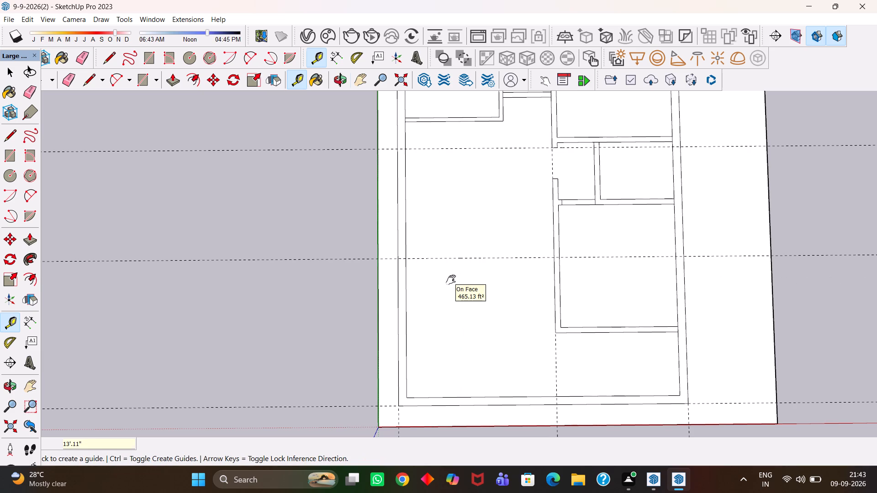
{"action": "scroll", "coordinate": [454, 261], "scroll_direction": "up", "scroll_amount": 3}
{"action": "scroll", "coordinate": [448, 245], "scroll_direction": "down", "scroll_amount": 2}
{"action": "left_click_drag", "start_coordinate": [449, 238], "coordinate": [428, 287]}
{"action": "middle_click", "coordinate": [424, 298]}
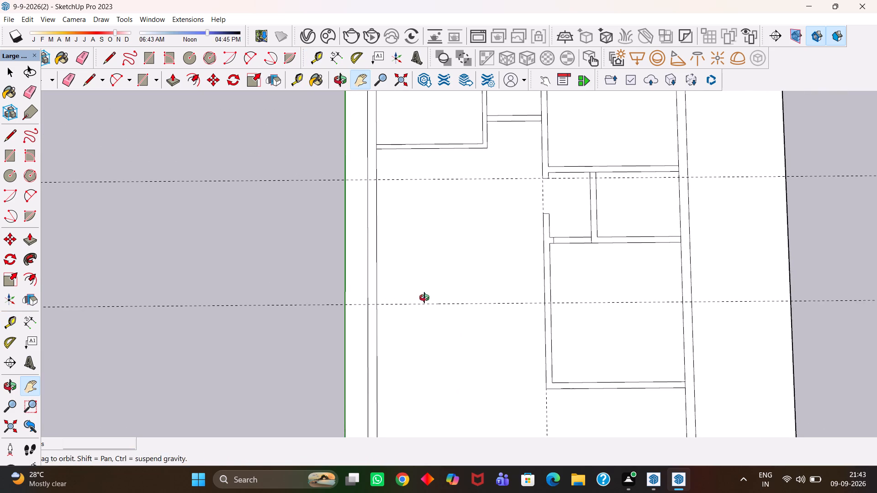
{"action": "key", "text": "t"}
{"action": "left_click", "coordinate": [432, 303]}
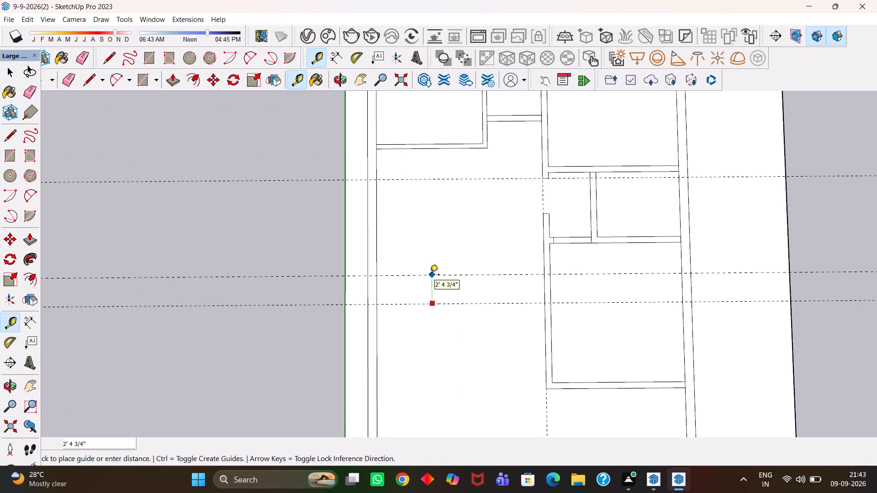
{"action": "type", "text": "6\""}
{"action": "key", "text": "Return"}
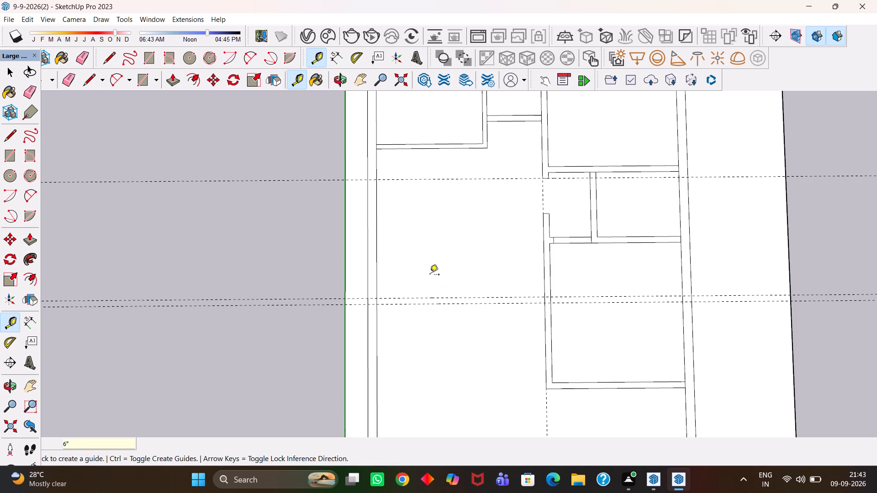
Measure the distance from the far 6" guide to the corner room's nearest wall line.
{"action": "left_click", "coordinate": [441, 301]}
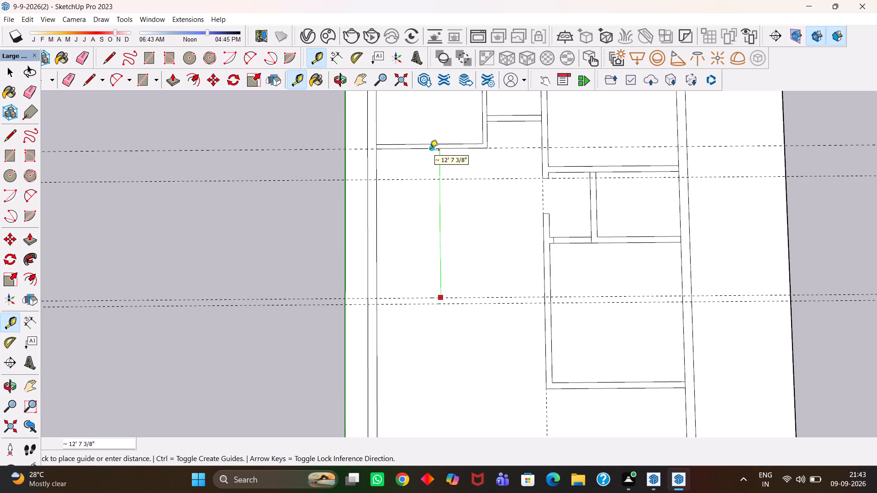
Erase the cross guide running through the lengthwise wall's door opening.
{"action": "key", "text": "e"}
{"action": "left_click_drag", "start_coordinate": [432, 170], "coordinate": [432, 184]}
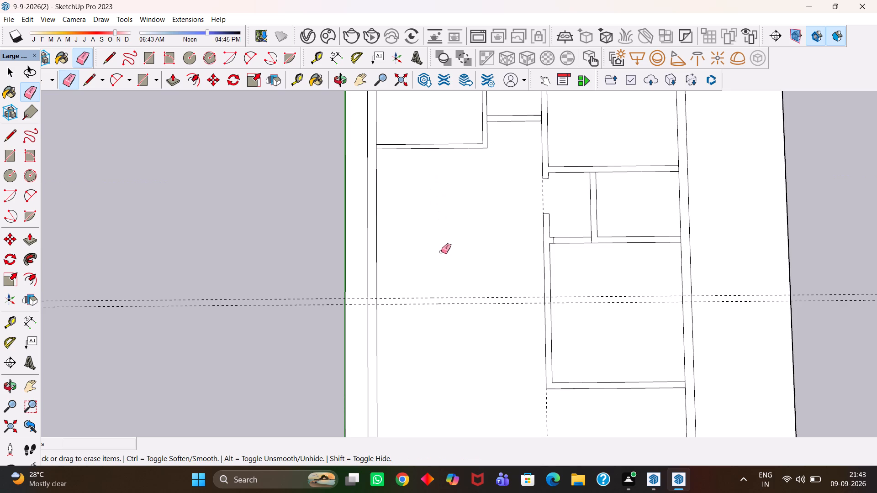
Draw a 6" by 14' wall rectangle between the two guides, from the outer wall to the lengthwise wall.
{"action": "key", "text": "r"}
{"action": "scroll", "coordinate": [429, 328], "scroll_direction": "up", "scroll_amount": 2}
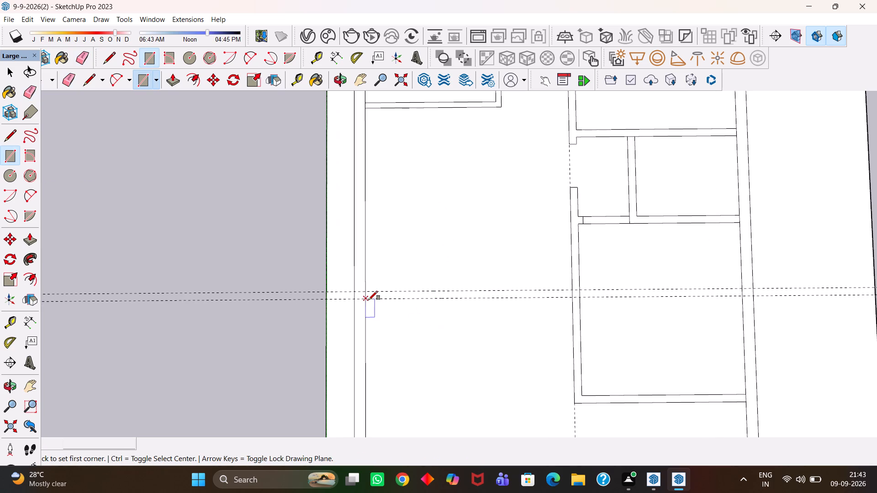
{"action": "left_click", "coordinate": [369, 300]}
{"action": "left_click", "coordinate": [572, 290]}
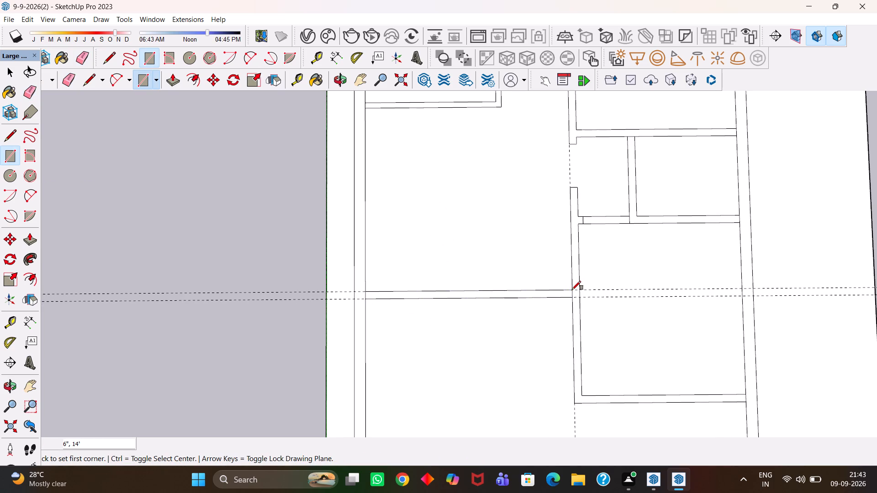
Erase the two guides running along the new 6" cross wall.
{"action": "key", "text": "h"}
{"action": "scroll", "coordinate": [571, 290], "scroll_direction": "down", "scroll_amount": 6}
{"action": "left_click_drag", "start_coordinate": [601, 304], "coordinate": [548, 278]}
{"action": "key", "text": "e"}
{"action": "left_click_drag", "start_coordinate": [547, 263], "coordinate": [551, 277]}
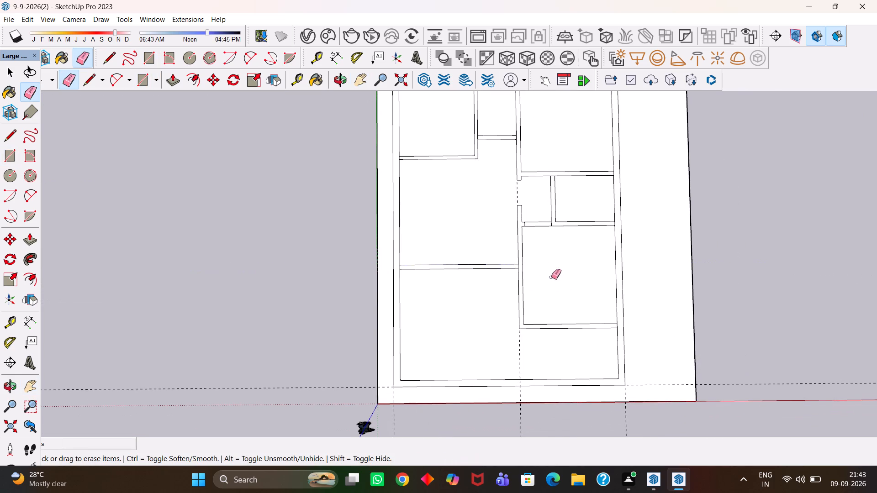
Erase the remaining guides along the lengthwise wall and the outer walls, keeping all wall lines.
{"action": "left_click_drag", "start_coordinate": [532, 362], "coordinate": [512, 353]}
{"action": "left_click_drag", "start_coordinate": [634, 384], "coordinate": [634, 386]}
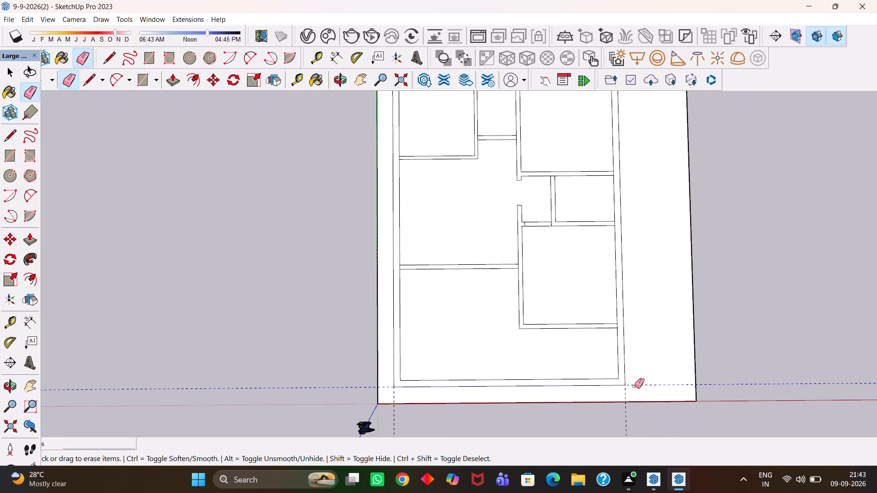
{"action": "left_click_drag", "start_coordinate": [634, 386], "coordinate": [626, 394]}
{"action": "scroll", "coordinate": [372, 395], "scroll_direction": "up", "scroll_amount": 2}
{"action": "left_click_drag", "start_coordinate": [396, 397], "coordinate": [397, 397]}
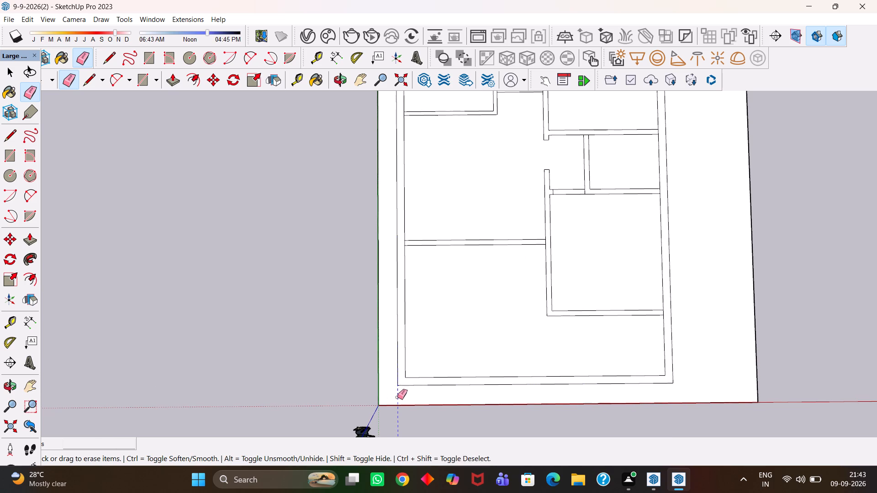
{"action": "left_click_drag", "start_coordinate": [397, 397], "coordinate": [401, 395]}
{"action": "scroll", "coordinate": [402, 394], "scroll_direction": "down", "scroll_amount": 5}
{"action": "scroll", "coordinate": [506, 318], "scroll_direction": "up", "scroll_amount": 5}
{"action": "scroll", "coordinate": [506, 304], "scroll_direction": "down", "scroll_amount": 6}
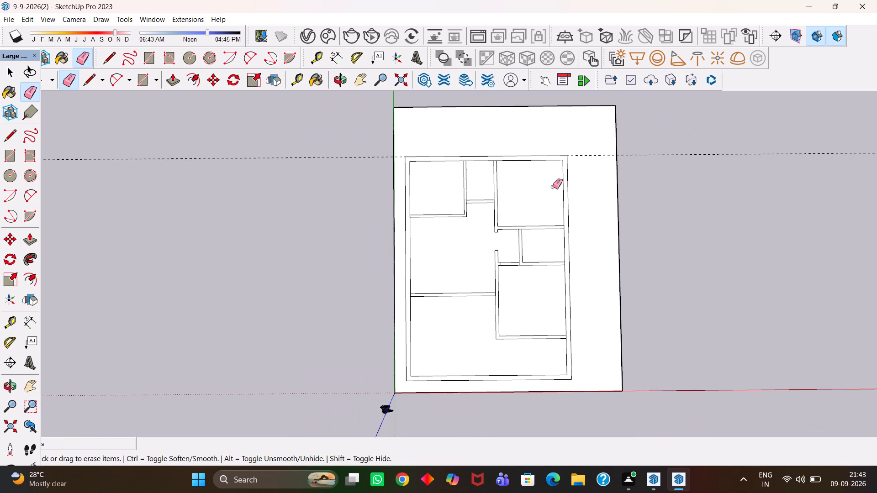
{"action": "left_click_drag", "start_coordinate": [581, 155], "coordinate": [583, 160]}
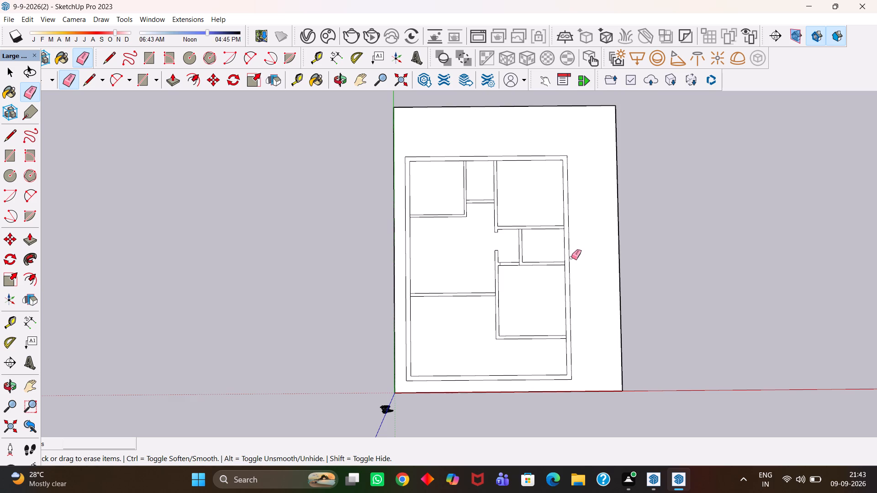
Place a door guide 4" from the lengthwise wall across the new 6" wall, and a second guide 3' beyond it.
{"action": "scroll", "coordinate": [475, 296], "scroll_direction": "up", "scroll_amount": 3}
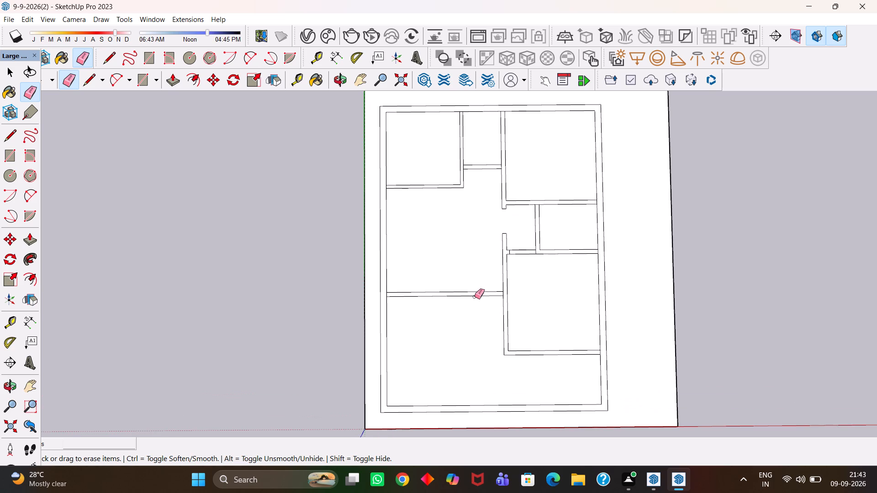
{"action": "key", "text": "h"}
{"action": "scroll", "coordinate": [489, 281], "scroll_direction": "up", "scroll_amount": 1}
{"action": "left_click_drag", "start_coordinate": [489, 281], "coordinate": [489, 288]}
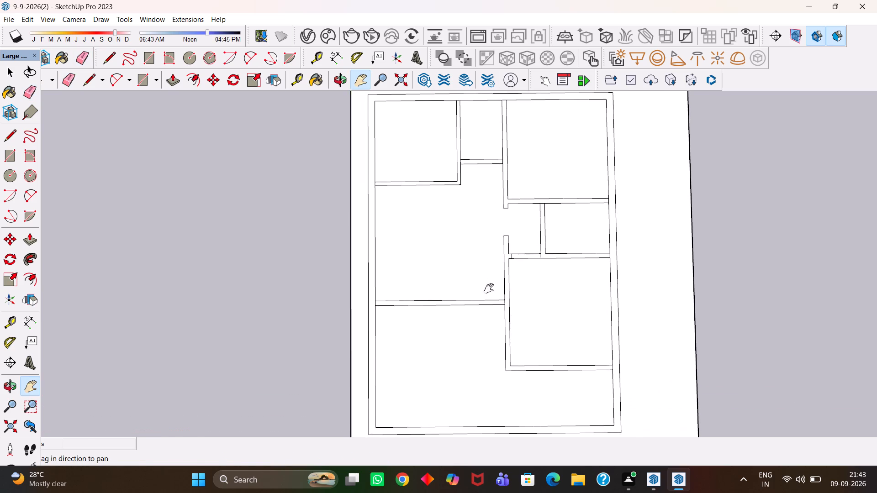
{"action": "scroll", "coordinate": [489, 288], "scroll_direction": "up", "scroll_amount": 1}
{"action": "key", "text": "t"}
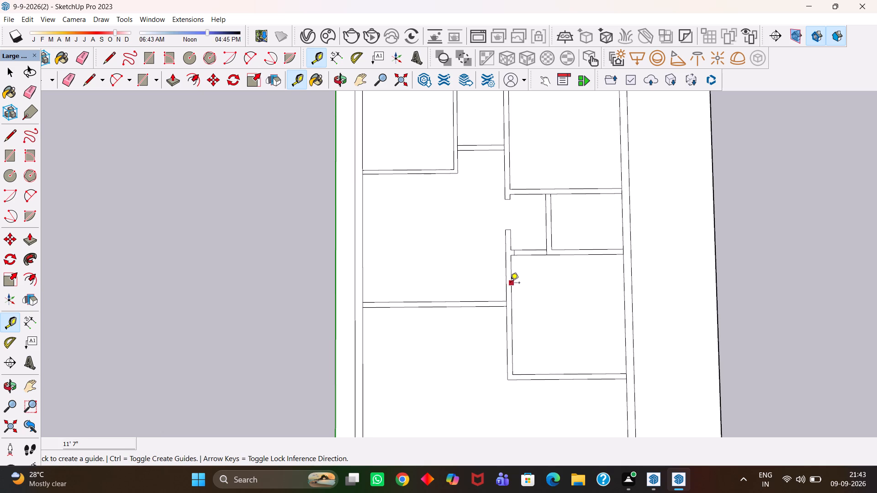
{"action": "left_click", "coordinate": [508, 283]}
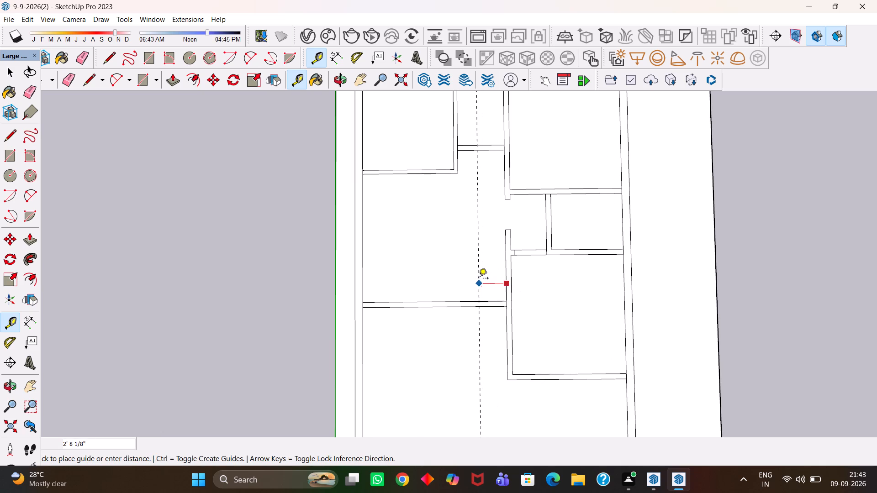
{"action": "type", "text": "4\""}
{"action": "key", "text": "Return"}
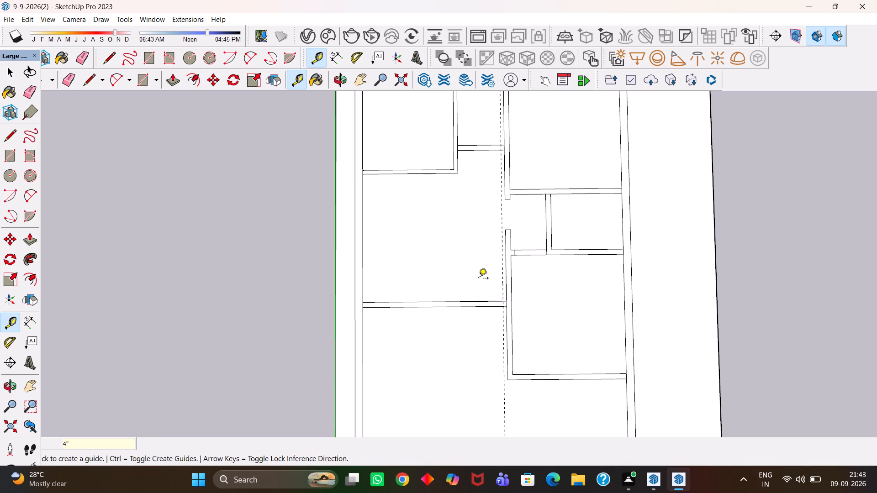
{"action": "scroll", "coordinate": [498, 284], "scroll_direction": "up", "scroll_amount": 2}
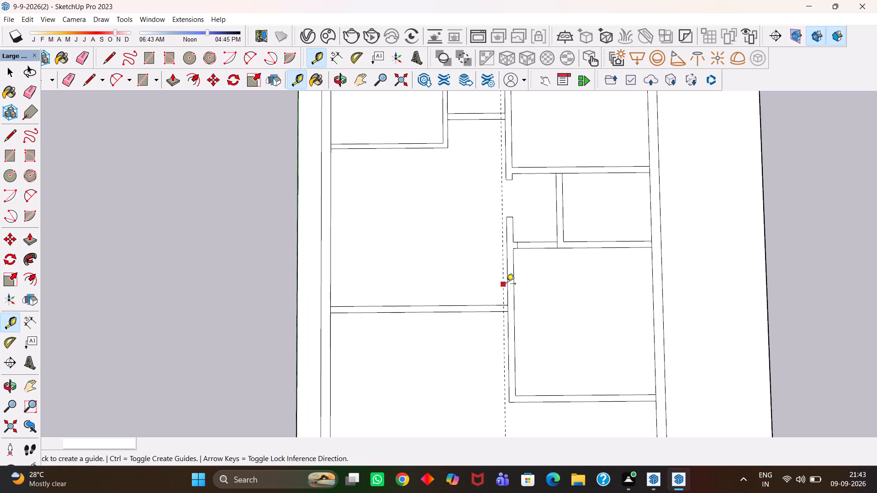
{"action": "left_click", "coordinate": [506, 284]}
{"action": "type", "text": "3'"}
{"action": "key", "text": "Return"}
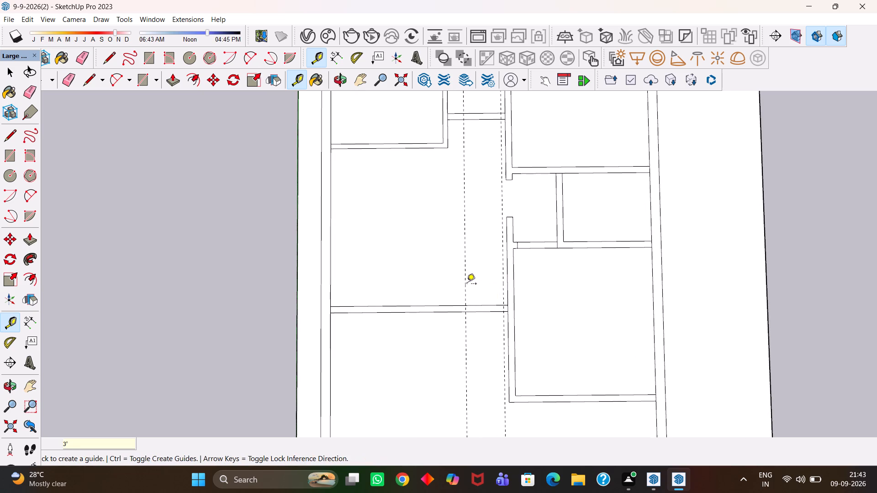
Cut a 3' door opening through the 6" cross wall between the two guides, and erase both guides.
{"action": "key", "text": "r"}
{"action": "scroll", "coordinate": [471, 305], "scroll_direction": "up", "scroll_amount": 3}
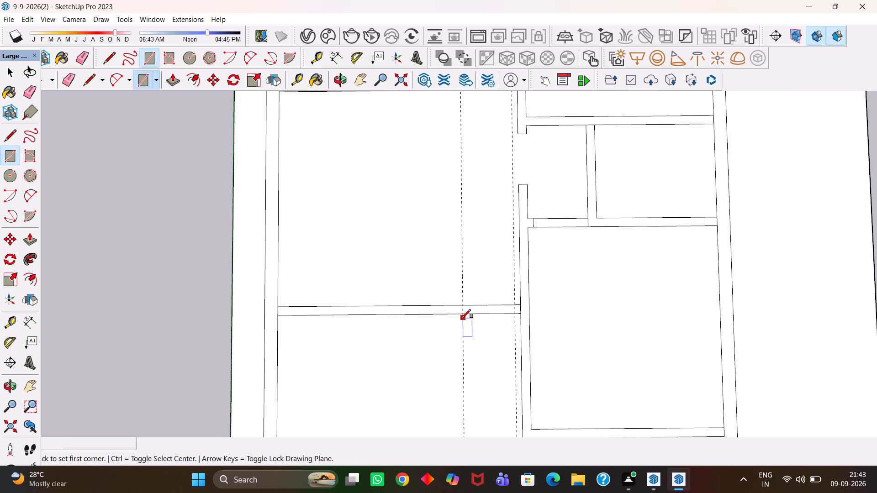
{"action": "left_click", "coordinate": [462, 314]}
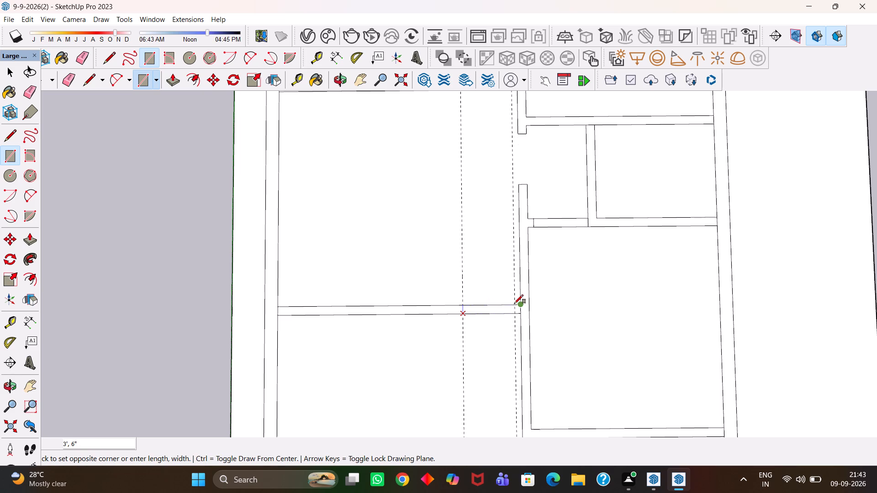
{"action": "left_click", "coordinate": [514, 304]}
{"action": "scroll", "coordinate": [514, 304], "scroll_direction": "up", "scroll_amount": 6}
{"action": "left_click", "coordinate": [514, 304]}
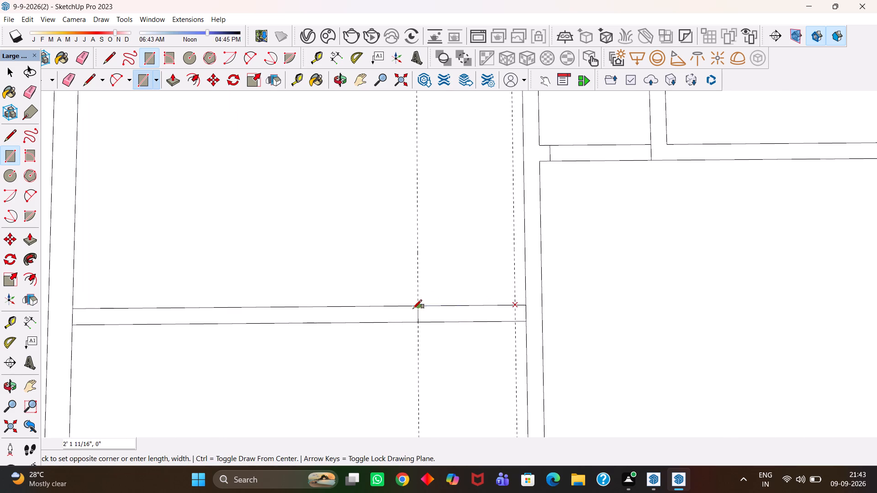
{"action": "left_click", "coordinate": [415, 322]}
{"action": "scroll", "coordinate": [417, 322], "scroll_direction": "down", "scroll_amount": 5}
{"action": "key", "text": "e"}
{"action": "left_click_drag", "start_coordinate": [454, 296], "coordinate": [454, 328]}
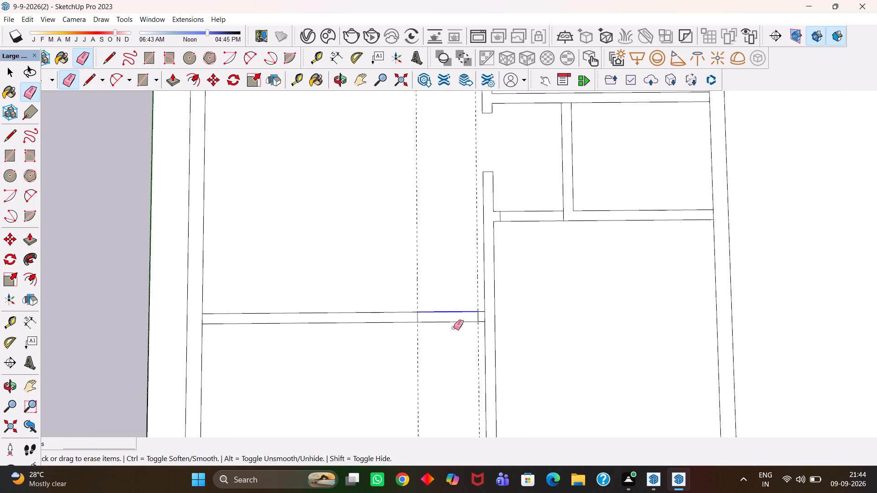
{"action": "left_click_drag", "start_coordinate": [454, 328], "coordinate": [453, 357]}
{"action": "left_click_drag", "start_coordinate": [446, 351], "coordinate": [410, 362]}
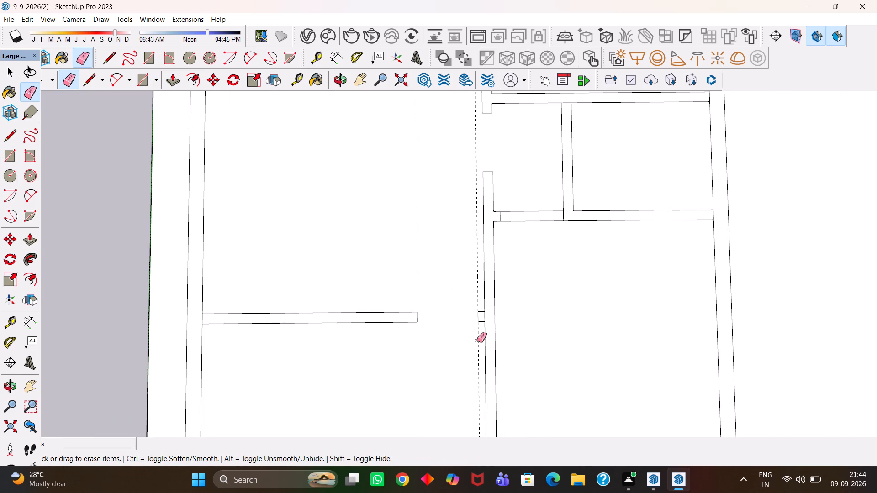
{"action": "left_click", "coordinate": [477, 341]}
Erase the line segments closing the ends of the 6" cross wall where it meets the lengthwise wall and the outer wall.
{"action": "scroll", "coordinate": [481, 326], "scroll_direction": "up", "scroll_amount": 2}
{"action": "left_click", "coordinate": [484, 315]}
{"action": "scroll", "coordinate": [479, 332], "scroll_direction": "down", "scroll_amount": 5}
{"action": "key", "text": "h"}
{"action": "scroll", "coordinate": [405, 350], "scroll_direction": "down", "scroll_amount": 7}
{"action": "left_click_drag", "start_coordinate": [404, 351], "coordinate": [412, 285]}
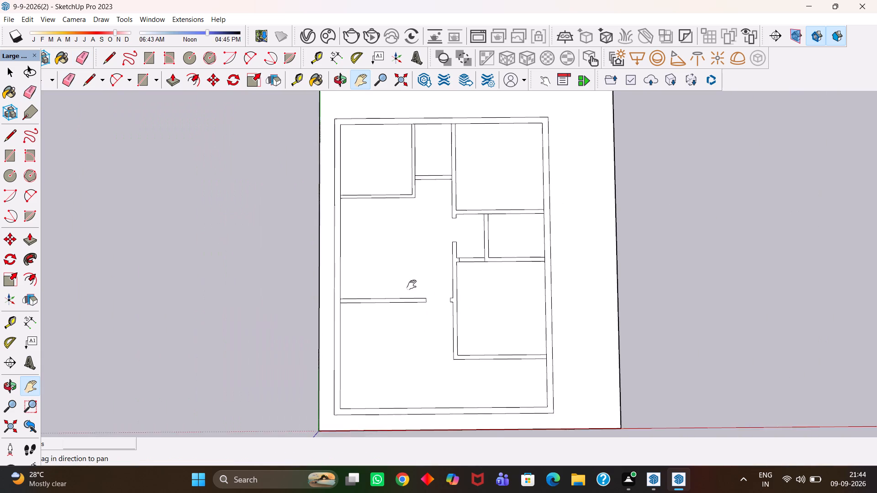
{"action": "left_click_drag", "start_coordinate": [412, 285], "coordinate": [410, 278]}
{"action": "scroll", "coordinate": [321, 263], "scroll_direction": "up", "scroll_amount": 6}
{"action": "key", "text": "e"}
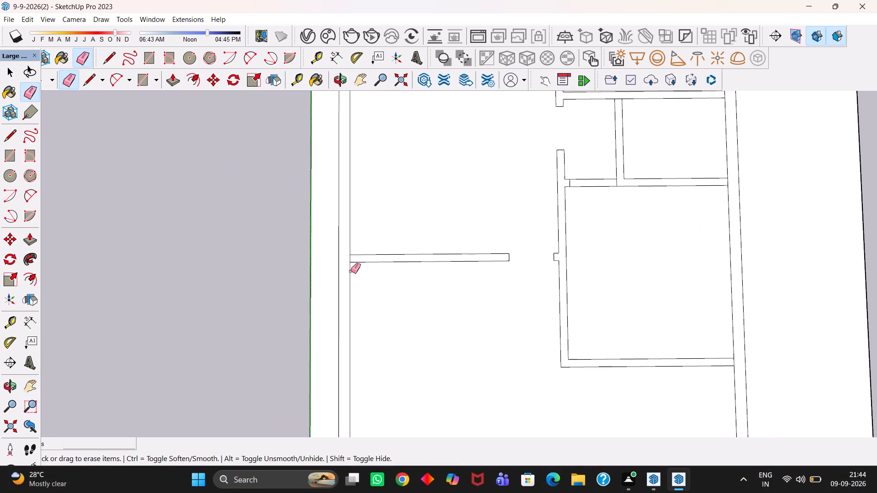
{"action": "left_click", "coordinate": [352, 260]}
Examine the whole floor plan, checking the wall layout and the existing door openings.
{"action": "scroll", "coordinate": [491, 316], "scroll_direction": "down", "scroll_amount": 7}
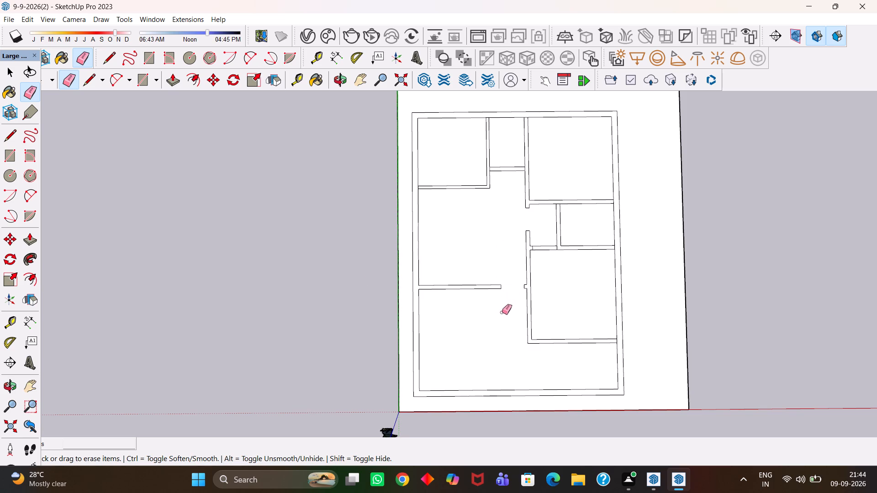
{"action": "scroll", "coordinate": [484, 360], "scroll_direction": "up", "scroll_amount": 1}
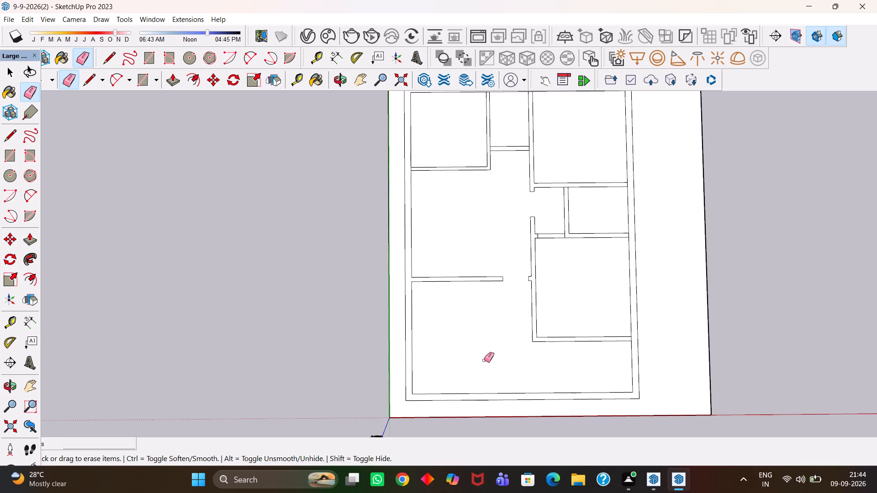
{"action": "scroll", "coordinate": [484, 360], "scroll_direction": "down", "scroll_amount": 5}
{"action": "key", "text": "h"}
{"action": "left_click_drag", "start_coordinate": [487, 363], "coordinate": [600, 339]}
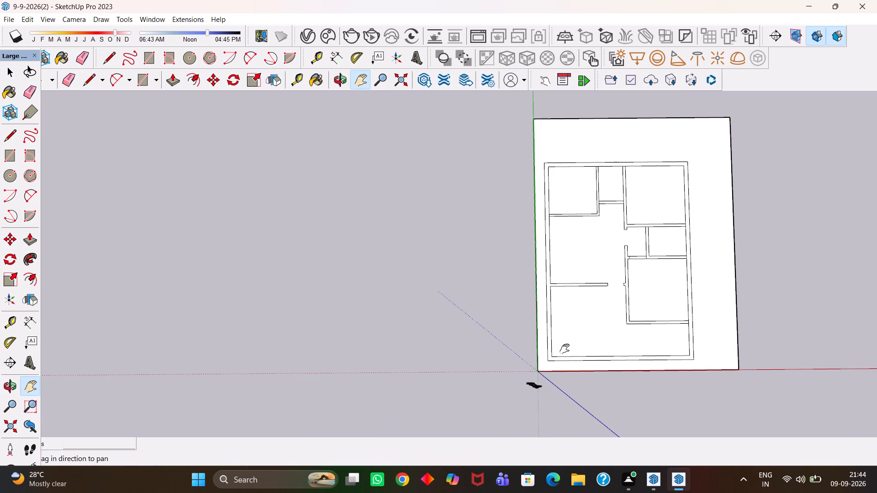
{"action": "scroll", "coordinate": [565, 349], "scroll_direction": "up", "scroll_amount": 2}
{"action": "left_click_drag", "start_coordinate": [635, 297], "coordinate": [429, 294]}
{"action": "left_click_drag", "start_coordinate": [471, 219], "coordinate": [480, 292]}
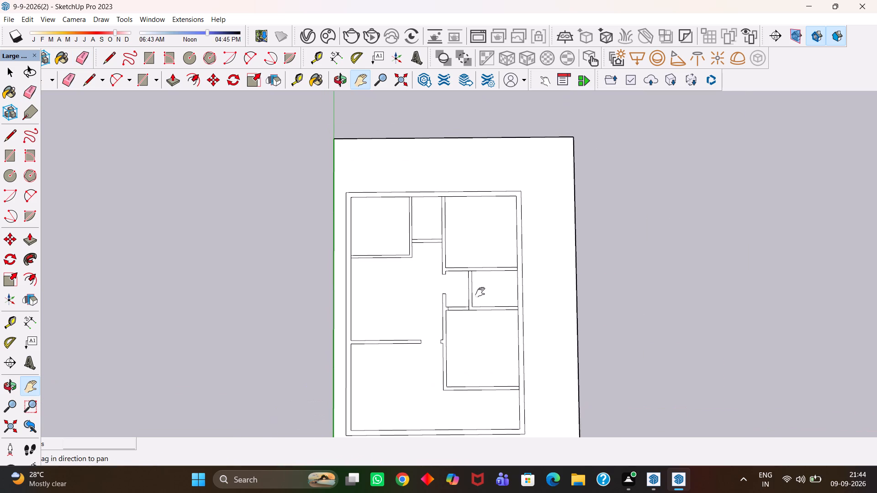
Place a door guide 4" inside the large upper room from its lower cross wall, and a second guide 3' beyond it.
{"action": "scroll", "coordinate": [464, 263], "scroll_direction": "up", "scroll_amount": 2}
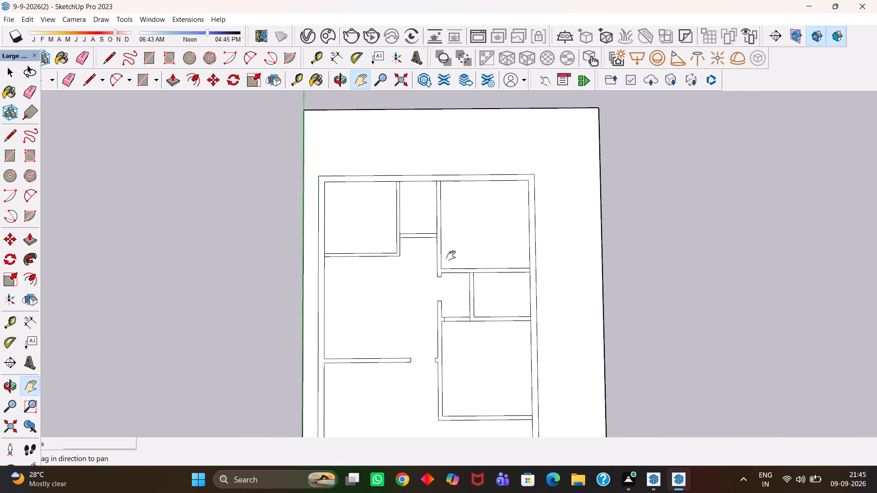
{"action": "scroll", "coordinate": [451, 256], "scroll_direction": "up", "scroll_amount": 3}
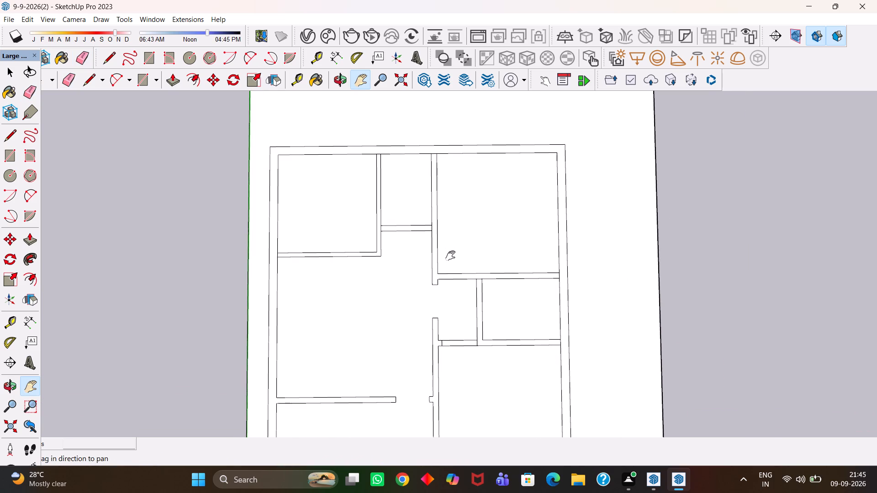
{"action": "scroll", "coordinate": [447, 260], "scroll_direction": "up", "scroll_amount": 3}
{"action": "key", "text": "t"}
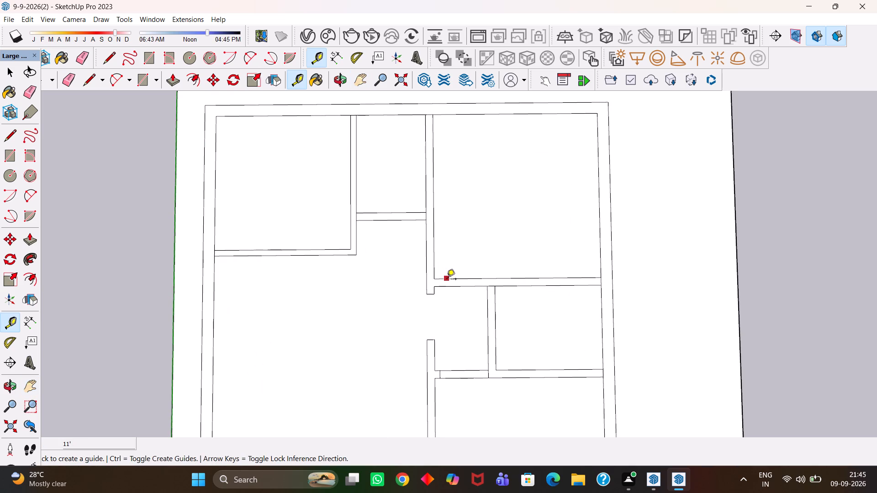
{"action": "left_click", "coordinate": [447, 280]}
{"action": "scroll", "coordinate": [444, 259], "scroll_direction": "up", "scroll_amount": 2}
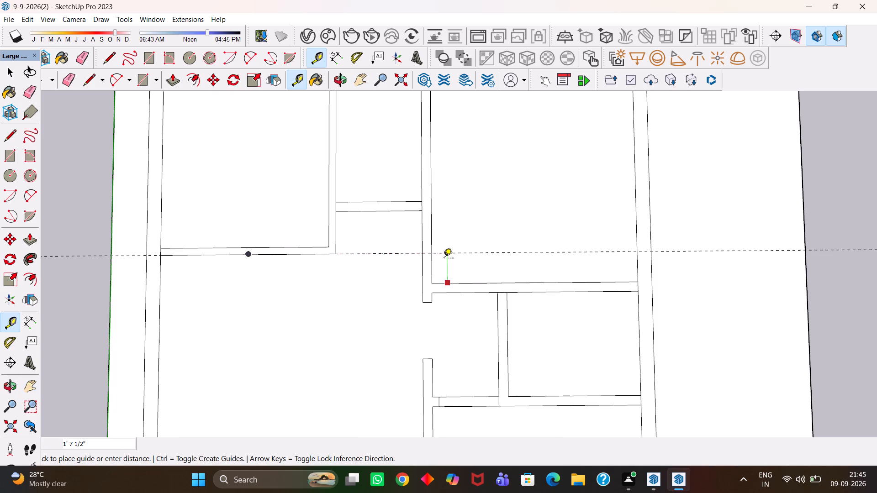
{"action": "type", "text": "4\""}
{"action": "key", "text": "Return"}
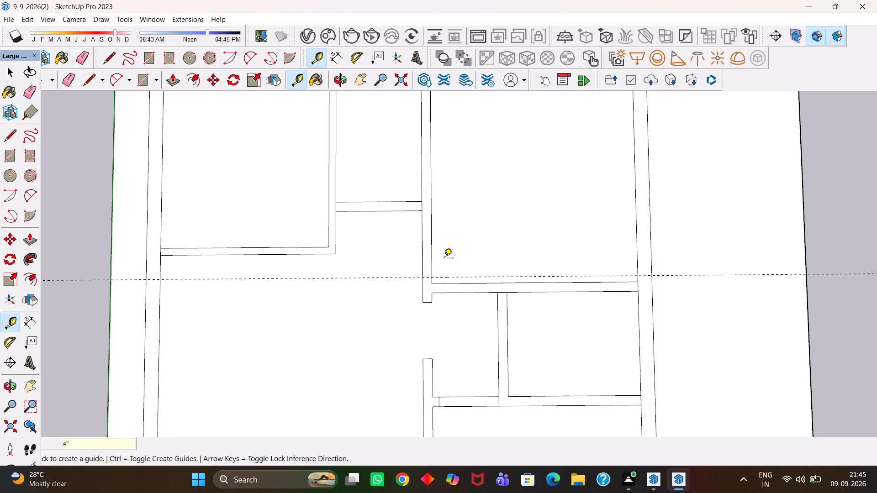
{"action": "left_click", "coordinate": [457, 278]}
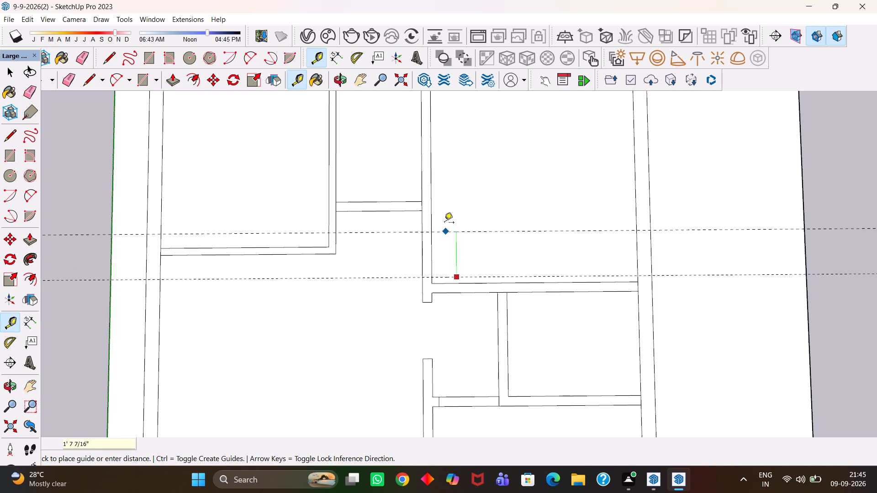
{"action": "type", "text": "3'"}
{"action": "key", "text": "Return"}
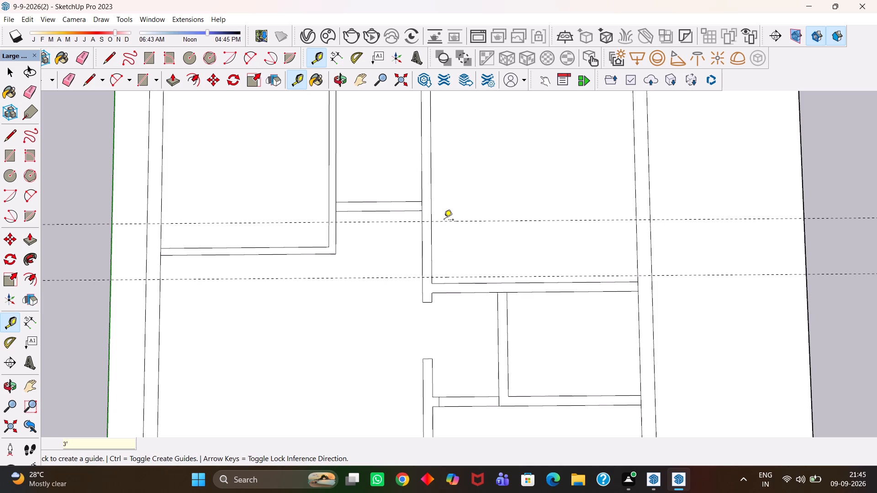
Cut a 3' door opening through the 6" lengthwise wall between the two guides, and erase both guides.
{"action": "key", "text": "r"}
{"action": "scroll", "coordinate": [433, 243], "scroll_direction": "up", "scroll_amount": 2}
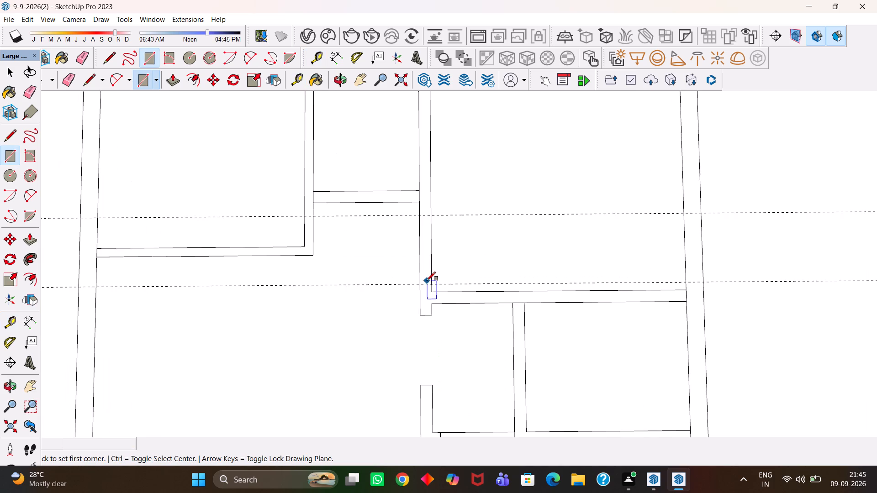
{"action": "left_click", "coordinate": [423, 282]}
{"action": "left_click", "coordinate": [430, 218]}
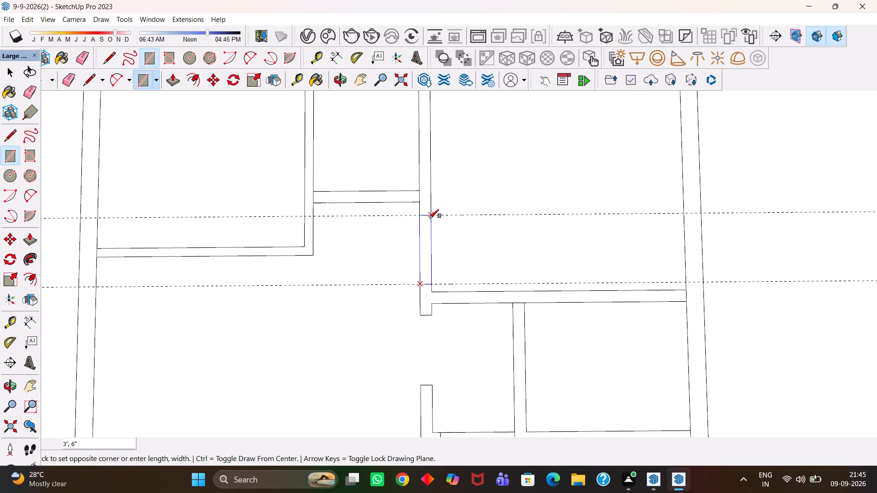
{"action": "key", "text": "e"}
{"action": "left_click_drag", "start_coordinate": [456, 254], "coordinate": [392, 260]}
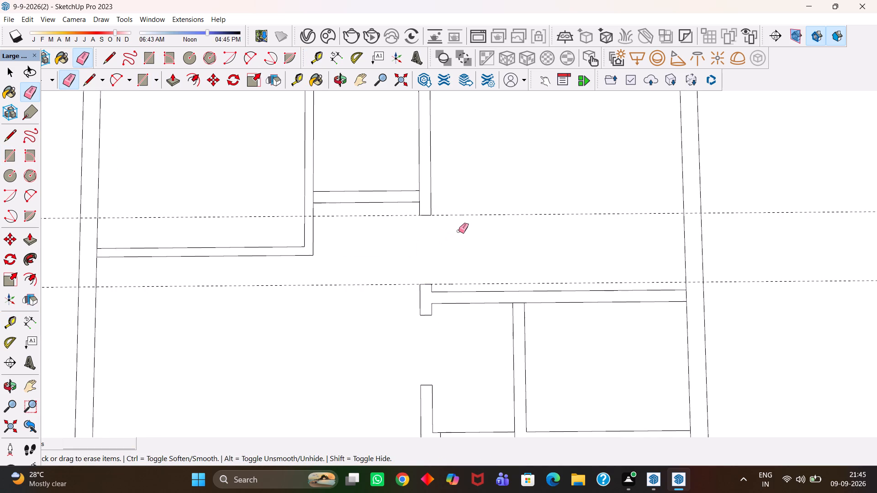
{"action": "left_click_drag", "start_coordinate": [466, 212], "coordinate": [465, 221]}
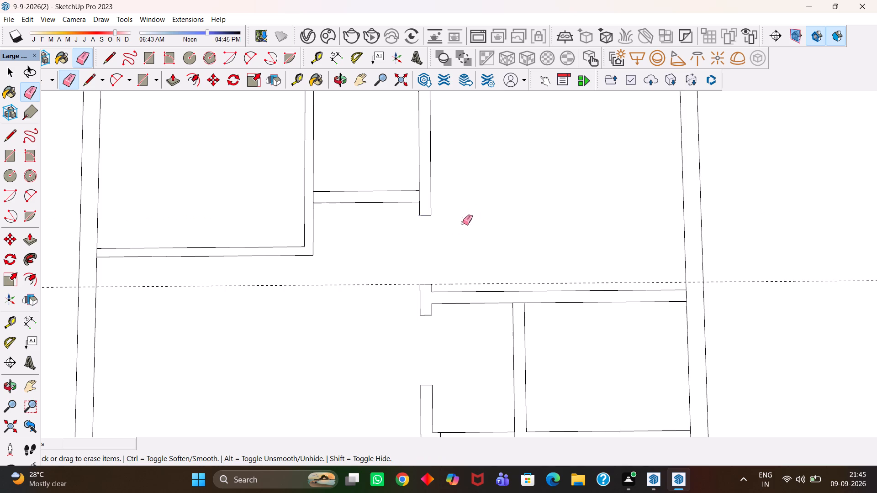
{"action": "left_click_drag", "start_coordinate": [379, 272], "coordinate": [381, 294]}
Examine the rooms and walls around the new lengthwise-wall opening.
{"action": "key", "text": "h"}
{"action": "scroll", "coordinate": [531, 249], "scroll_direction": "down", "scroll_amount": 6}
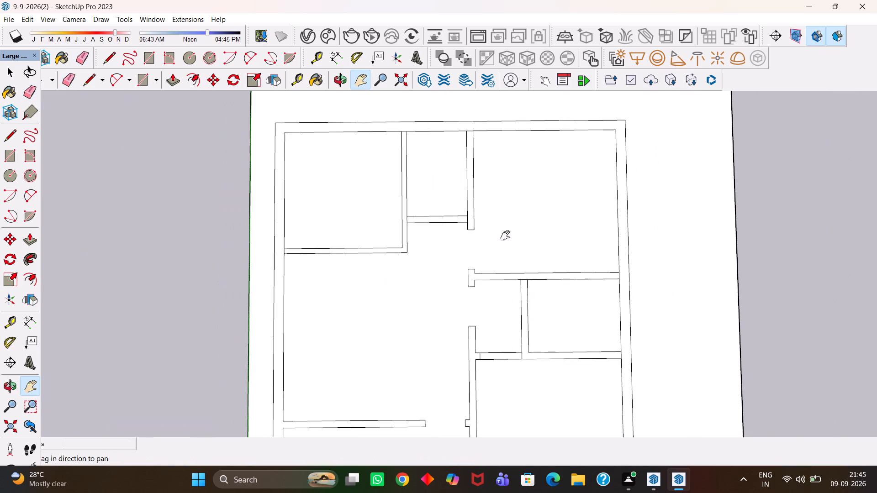
{"action": "scroll", "coordinate": [464, 233], "scroll_direction": "up", "scroll_amount": 3}
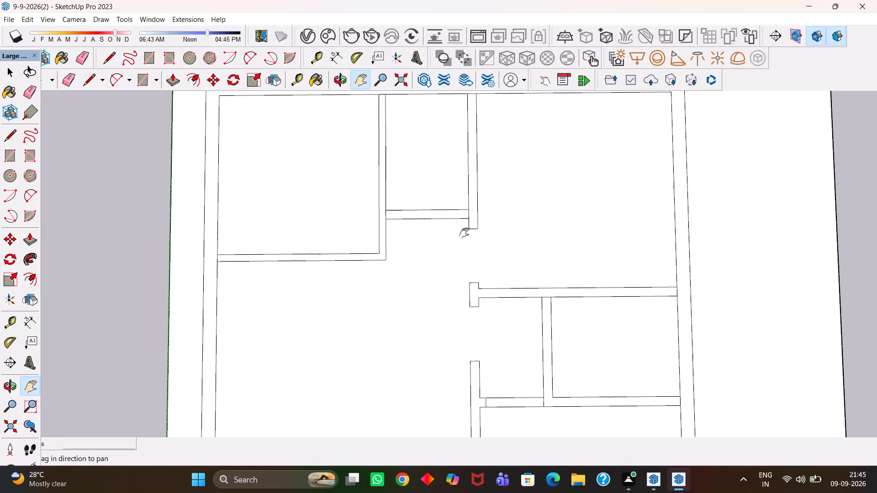
{"action": "key", "text": "h"}
{"action": "left_click_drag", "start_coordinate": [534, 232], "coordinate": [517, 278]}
{"action": "scroll", "coordinate": [511, 275], "scroll_direction": "down", "scroll_amount": 3}
{"action": "left_click_drag", "start_coordinate": [526, 268], "coordinate": [524, 270]}
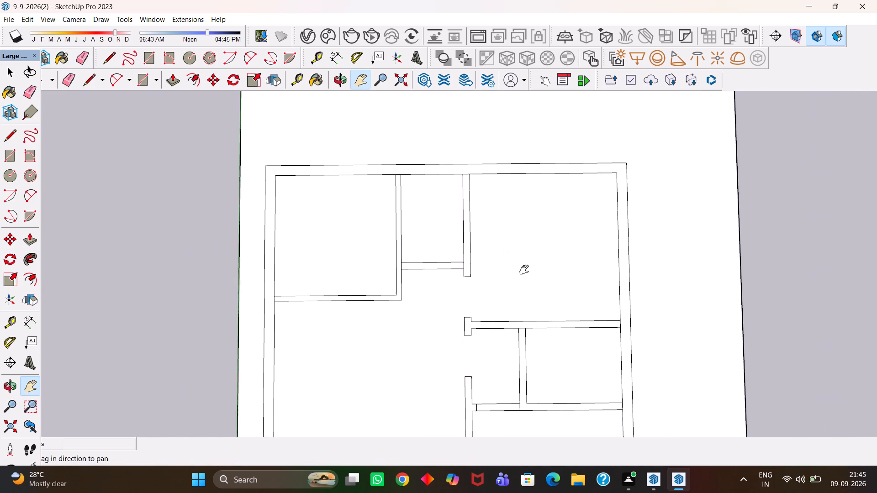
{"action": "left_click_drag", "start_coordinate": [524, 270], "coordinate": [513, 272]}
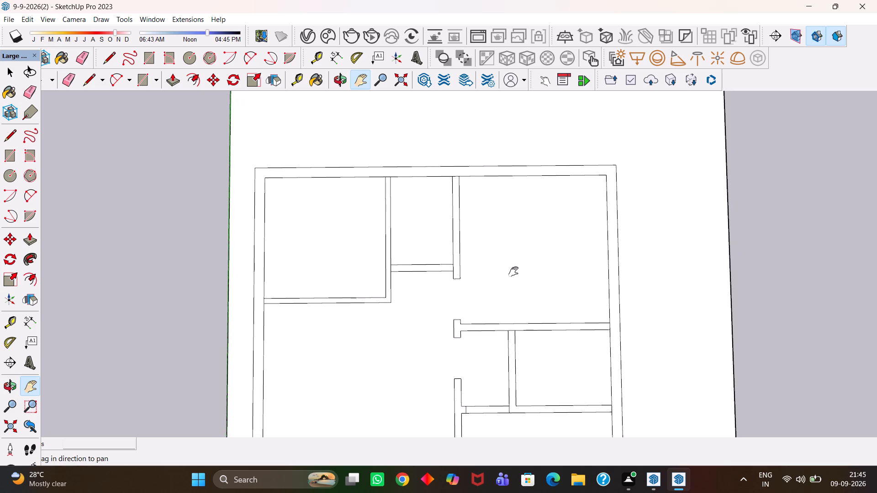
{"action": "left_click_drag", "start_coordinate": [502, 299], "coordinate": [502, 275]}
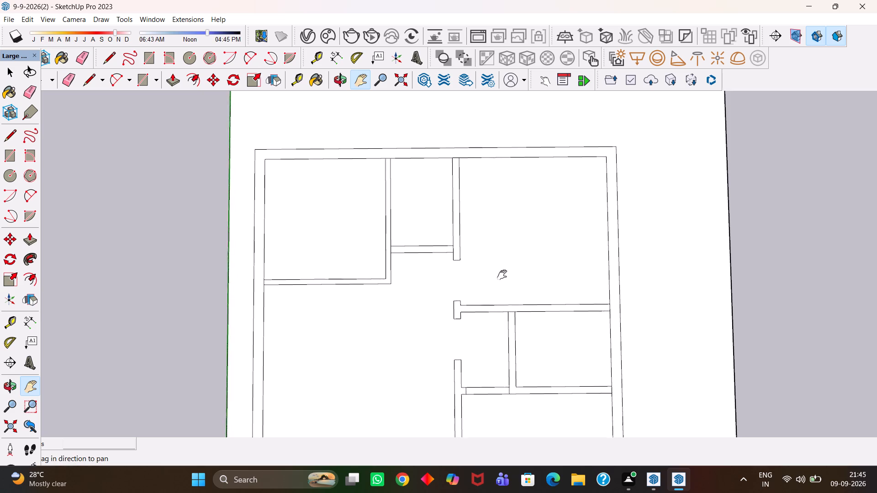
{"action": "left_click_drag", "start_coordinate": [502, 275], "coordinate": [504, 232]}
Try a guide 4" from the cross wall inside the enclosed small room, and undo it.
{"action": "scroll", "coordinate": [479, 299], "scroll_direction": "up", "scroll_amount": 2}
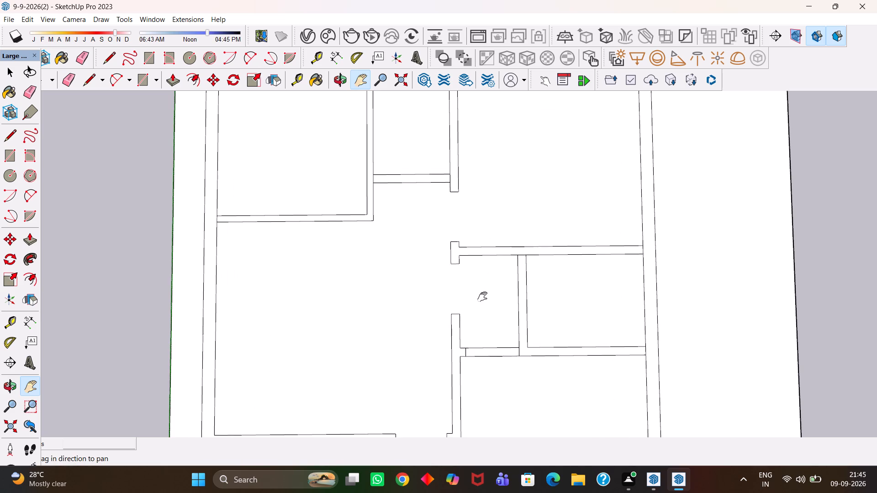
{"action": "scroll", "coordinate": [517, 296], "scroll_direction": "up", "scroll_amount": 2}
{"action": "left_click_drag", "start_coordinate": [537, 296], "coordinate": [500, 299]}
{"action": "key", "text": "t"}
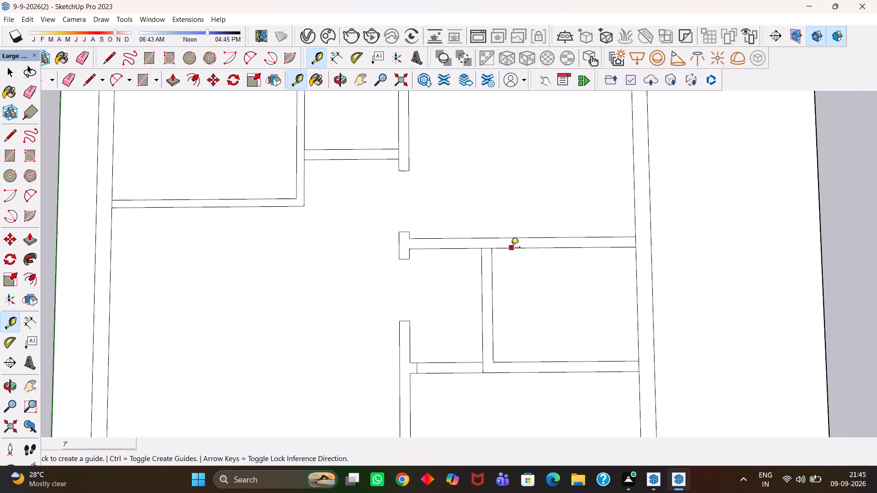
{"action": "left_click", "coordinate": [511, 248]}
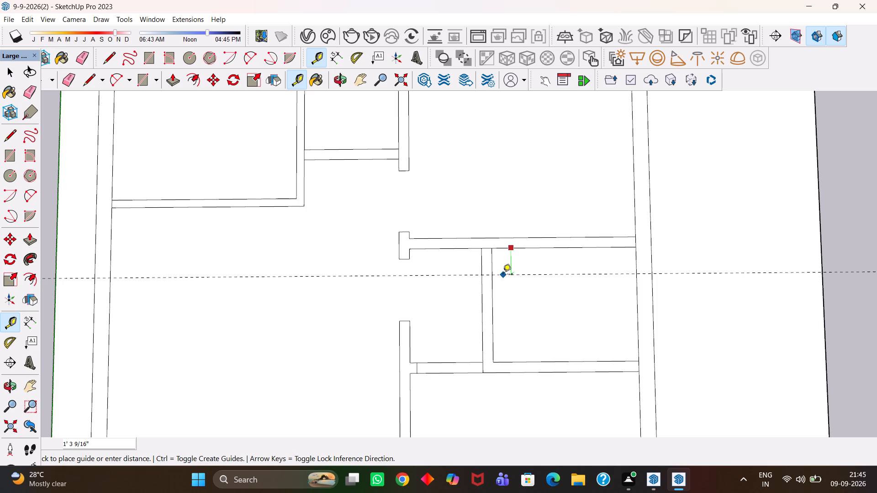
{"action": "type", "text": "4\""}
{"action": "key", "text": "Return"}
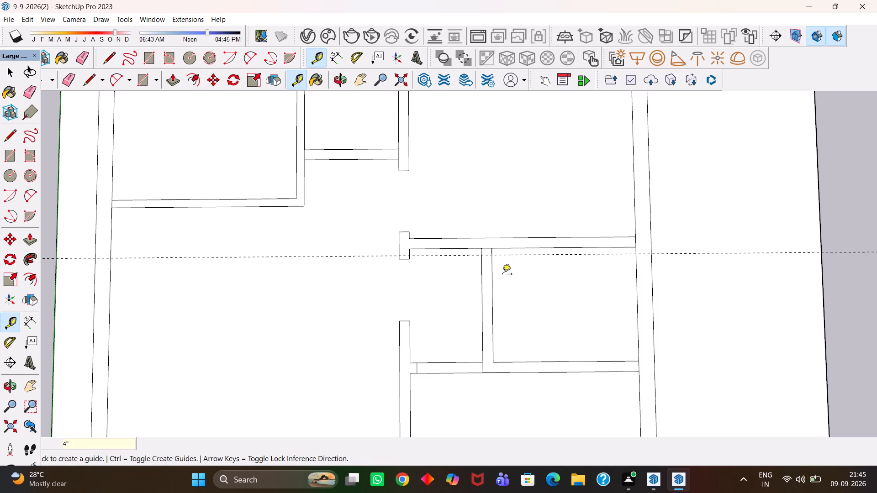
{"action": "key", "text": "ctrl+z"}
Place a door guide 6" inside the enclosed small room from its upper cross wall, and a second guide 3' beyond it.
{"action": "scroll", "coordinate": [491, 275], "scroll_direction": "up", "scroll_amount": 2}
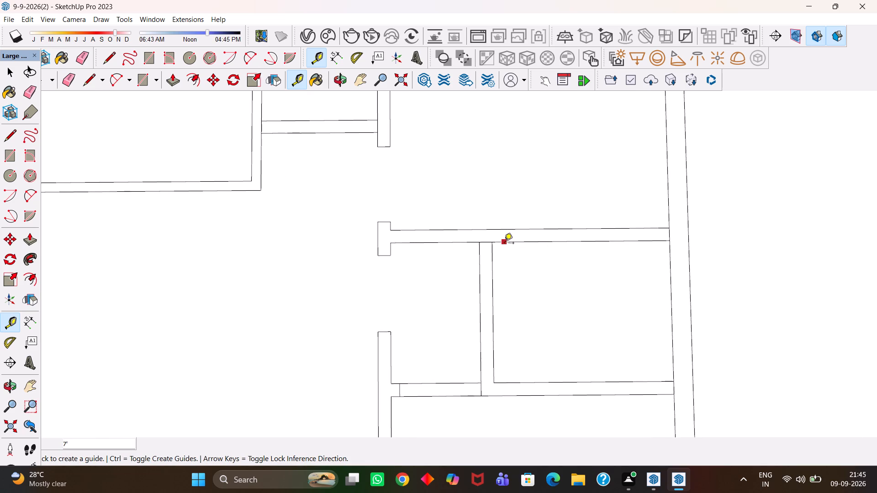
{"action": "left_click", "coordinate": [504, 244]}
{"action": "type", "text": "6\""}
{"action": "key", "text": "Return"}
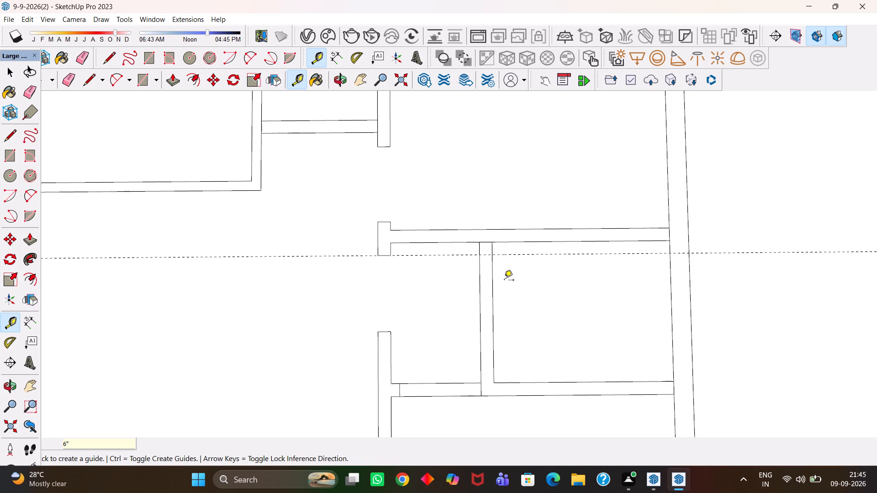
{"action": "scroll", "coordinate": [509, 267], "scroll_direction": "up", "scroll_amount": 2}
{"action": "left_click", "coordinate": [506, 251]}
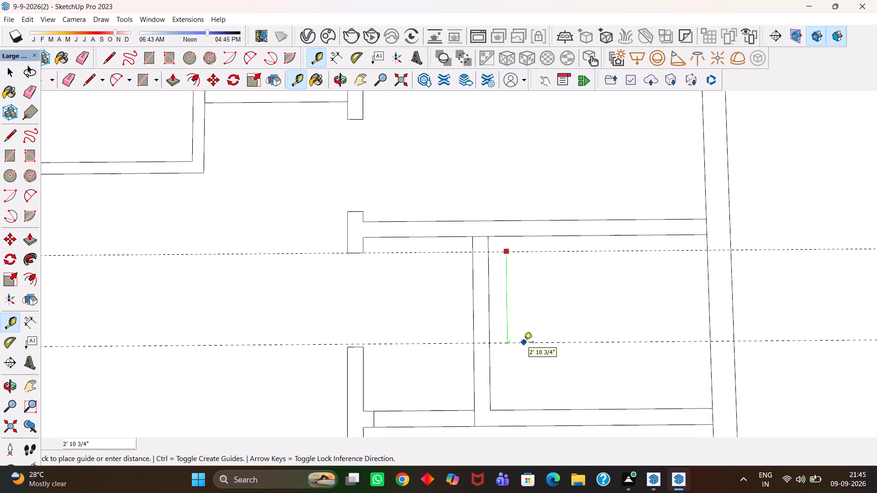
{"action": "type", "text": "3'"}
{"action": "key", "text": "Return"}
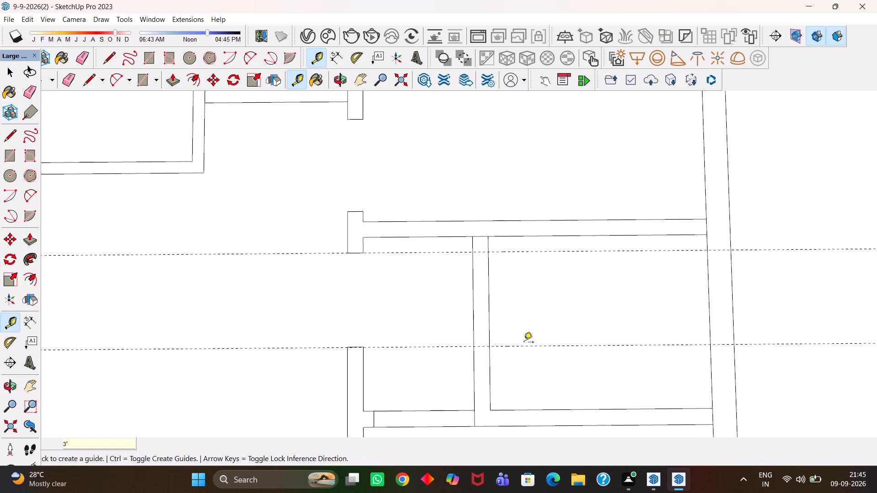
Cut a 3' door opening through the small room's 6" short partition between the two guides, and erase both guides.
{"action": "key", "text": "r"}
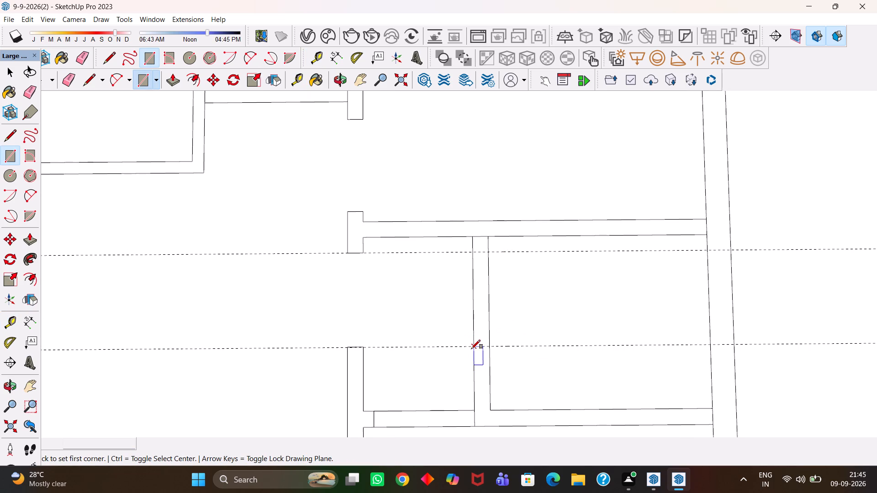
{"action": "left_click", "coordinate": [471, 346]}
{"action": "left_click", "coordinate": [487, 252]}
{"action": "key", "text": "e"}
{"action": "left_click_drag", "start_coordinate": [505, 289], "coordinate": [433, 310]}
{"action": "left_click_drag", "start_coordinate": [420, 250], "coordinate": [421, 285]}
{"action": "left_click_drag", "start_coordinate": [429, 341], "coordinate": [432, 355]}
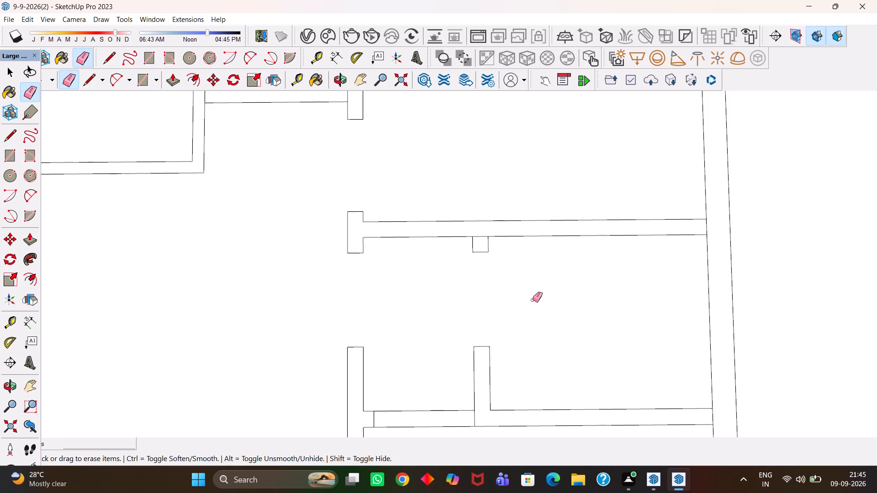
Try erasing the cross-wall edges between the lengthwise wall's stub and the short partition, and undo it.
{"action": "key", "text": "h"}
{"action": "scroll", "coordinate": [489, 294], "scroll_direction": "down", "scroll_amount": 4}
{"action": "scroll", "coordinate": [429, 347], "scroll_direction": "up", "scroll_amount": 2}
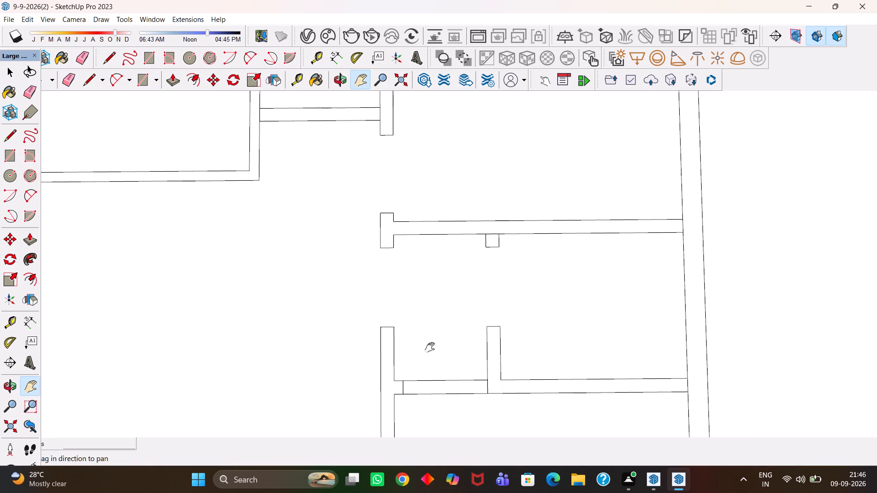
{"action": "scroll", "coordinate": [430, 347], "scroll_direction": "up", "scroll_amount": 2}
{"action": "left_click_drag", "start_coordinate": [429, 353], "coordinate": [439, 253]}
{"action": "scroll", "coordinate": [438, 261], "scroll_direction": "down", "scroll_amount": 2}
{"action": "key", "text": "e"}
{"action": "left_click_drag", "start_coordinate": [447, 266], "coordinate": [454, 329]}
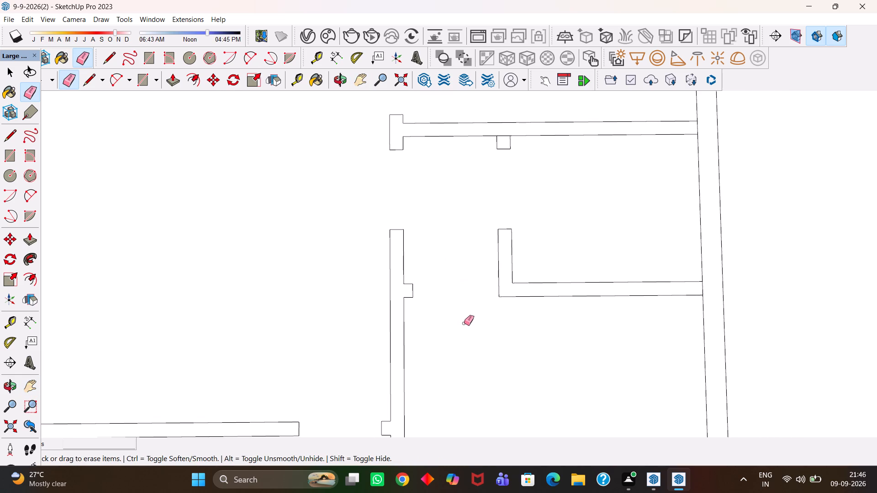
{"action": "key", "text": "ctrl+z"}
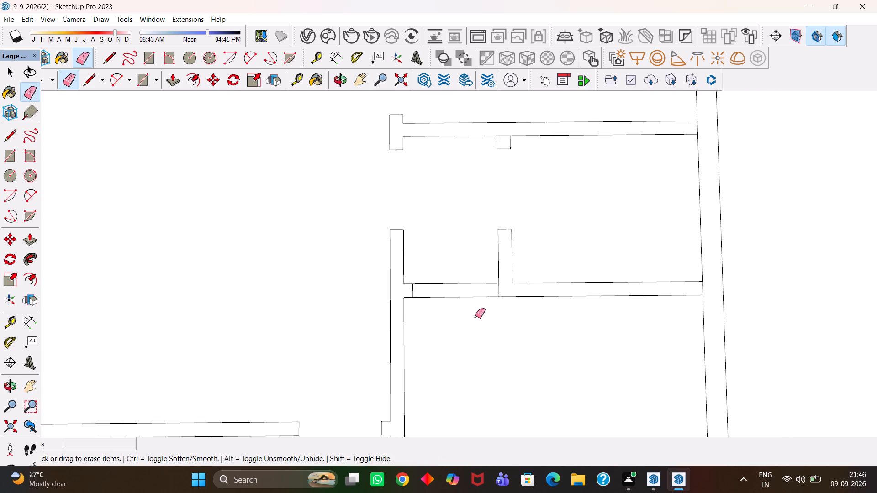
Place a door guide 4" from the short partition's face, towards the lengthwise wall, across the small room's lower cross wall.
{"action": "scroll", "coordinate": [478, 294], "scroll_direction": "up", "scroll_amount": 3}
{"action": "key", "text": "t"}
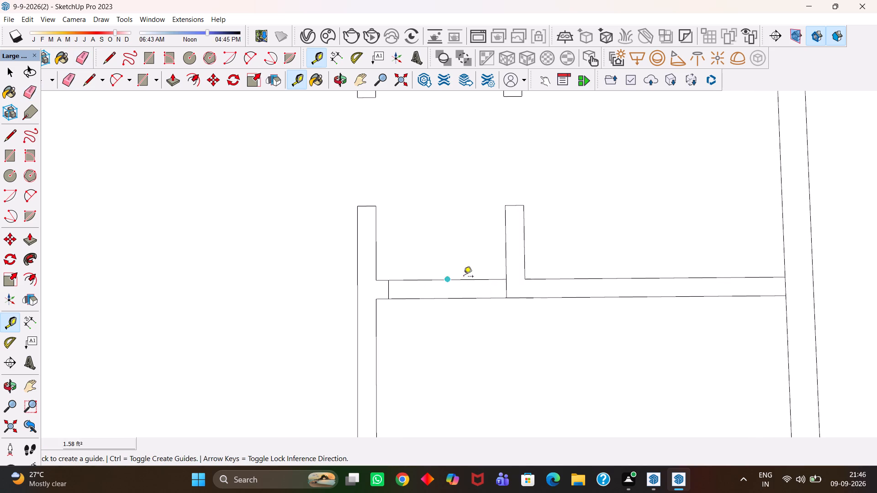
{"action": "left_click", "coordinate": [508, 288]}
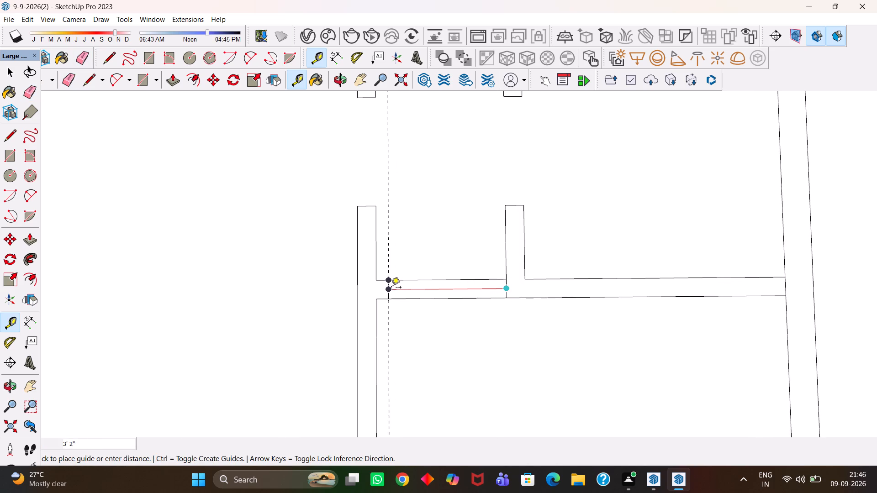
{"action": "key", "text": "t"}
{"action": "left_click", "coordinate": [508, 271]}
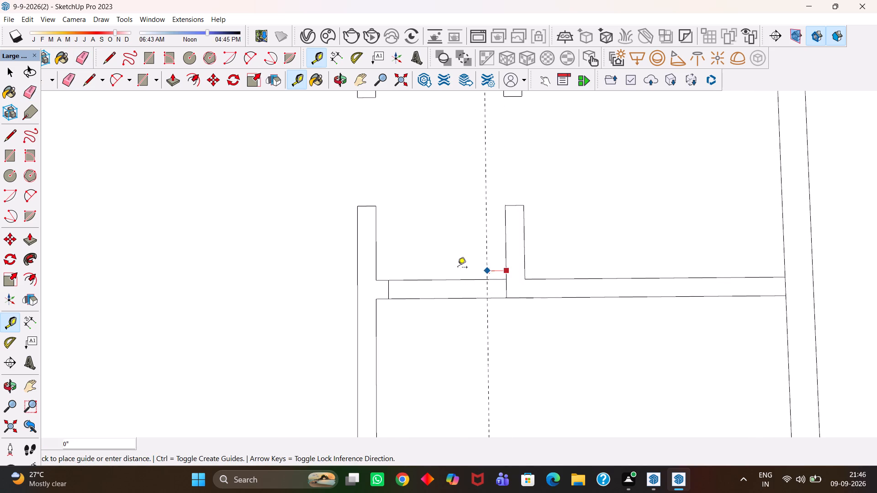
{"action": "type", "text": "4\""}
{"action": "key", "text": "Return"}
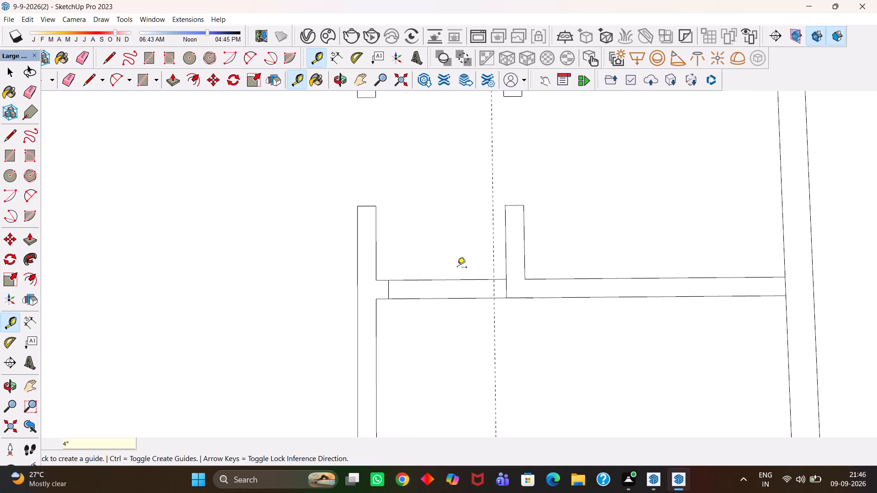
Draw a 4" by 6" wall stub beside the short partition, then erase the cross-wall edges in the opening, the guide and the stub's joint line.
{"action": "key", "text": "r"}
{"action": "scroll", "coordinate": [463, 275], "scroll_direction": "up", "scroll_amount": 3}
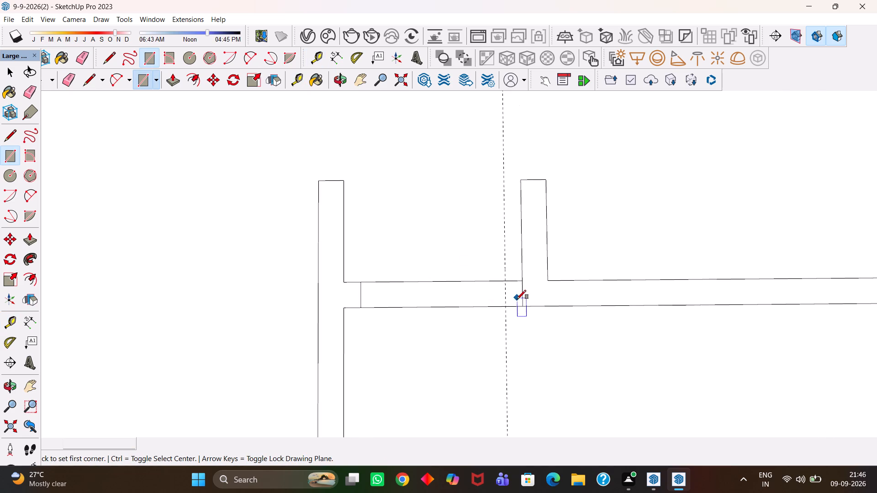
{"action": "left_click", "coordinate": [506, 307]}
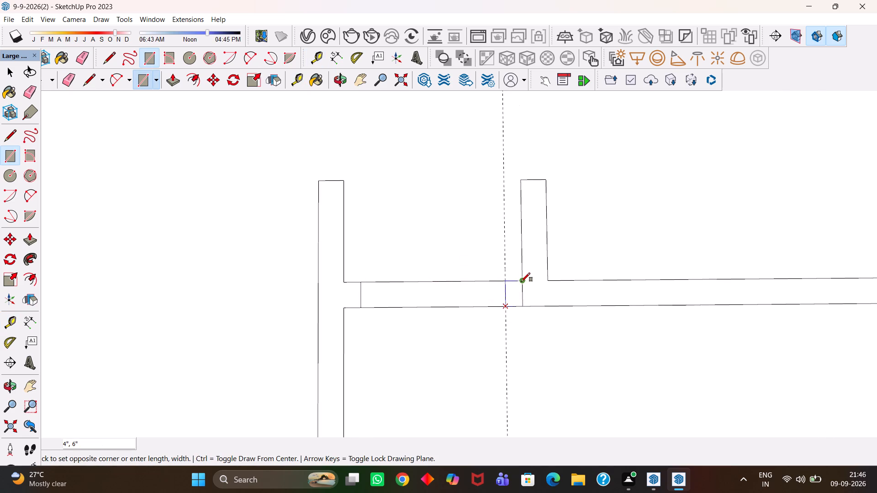
{"action": "left_click", "coordinate": [521, 282]}
{"action": "key", "text": "e"}
{"action": "scroll", "coordinate": [522, 282], "scroll_direction": "down", "scroll_amount": 2}
{"action": "left_click_drag", "start_coordinate": [465, 274], "coordinate": [460, 330]}
{"action": "left_click_drag", "start_coordinate": [502, 336], "coordinate": [512, 345]}
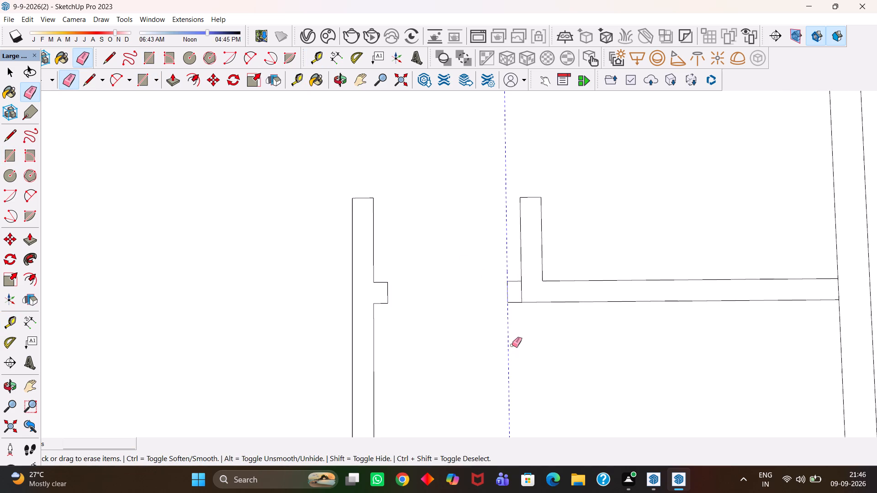
{"action": "left_click_drag", "start_coordinate": [512, 345], "coordinate": [518, 348]}
{"action": "left_click_drag", "start_coordinate": [525, 293], "coordinate": [517, 296]}
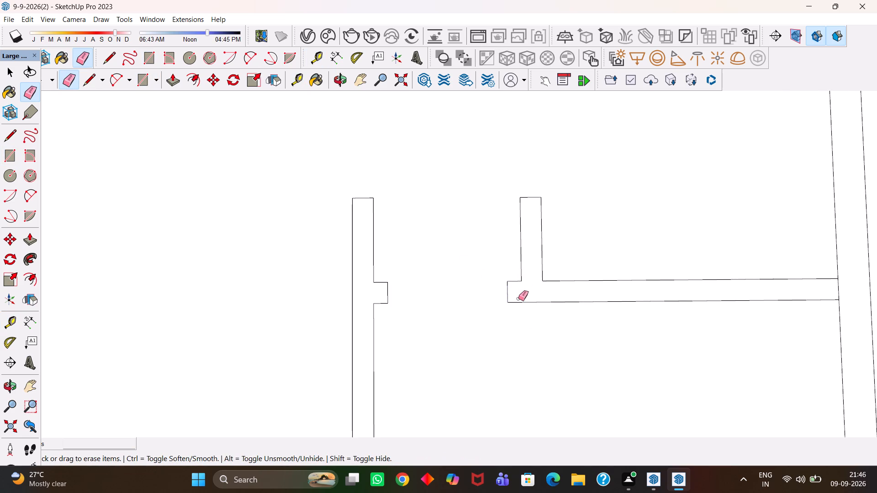
Erase the leftover joint line where the lower bedroom's bottom cross wall meets the 9" outer wall.
{"action": "key", "text": "h"}
{"action": "scroll", "coordinate": [514, 305], "scroll_direction": "down", "scroll_amount": 5}
{"action": "left_click_drag", "start_coordinate": [553, 337], "coordinate": [465, 243]}
{"action": "scroll", "coordinate": [463, 244], "scroll_direction": "down", "scroll_amount": 5}
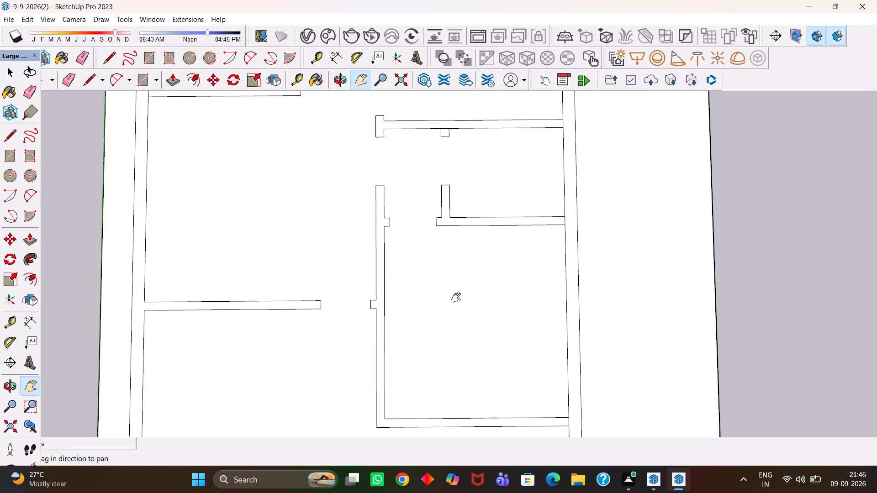
{"action": "left_click_drag", "start_coordinate": [518, 325], "coordinate": [489, 274]}
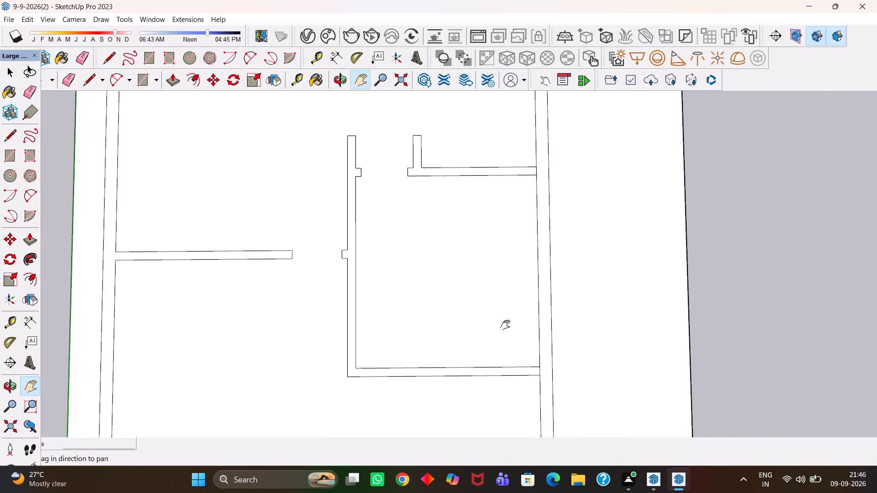
{"action": "scroll", "coordinate": [528, 390], "scroll_direction": "up", "scroll_amount": 5}
{"action": "key", "text": "e"}
{"action": "left_click", "coordinate": [543, 365]}
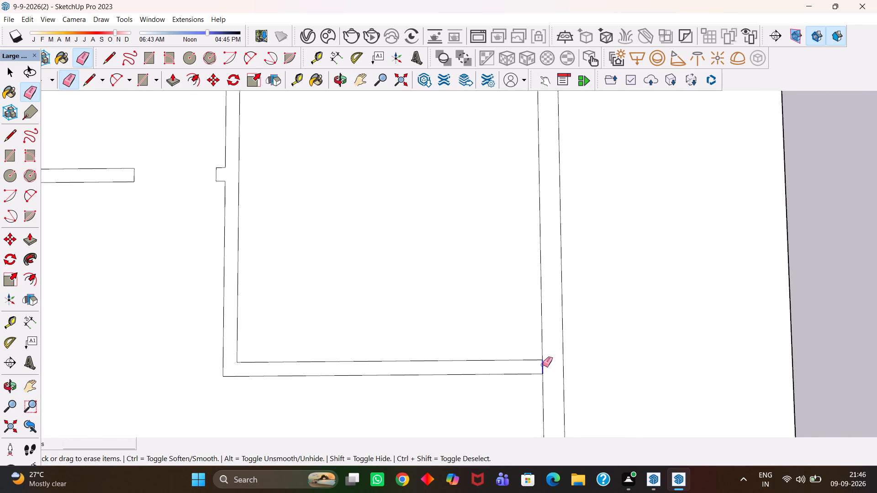
Erase the leftover joint line where the large upper room's lower cross wall meets the 9" outer wall.
{"action": "key", "text": "h"}
{"action": "scroll", "coordinate": [505, 332], "scroll_direction": "down", "scroll_amount": 9}
{"action": "left_click_drag", "start_coordinate": [496, 294], "coordinate": [515, 340]}
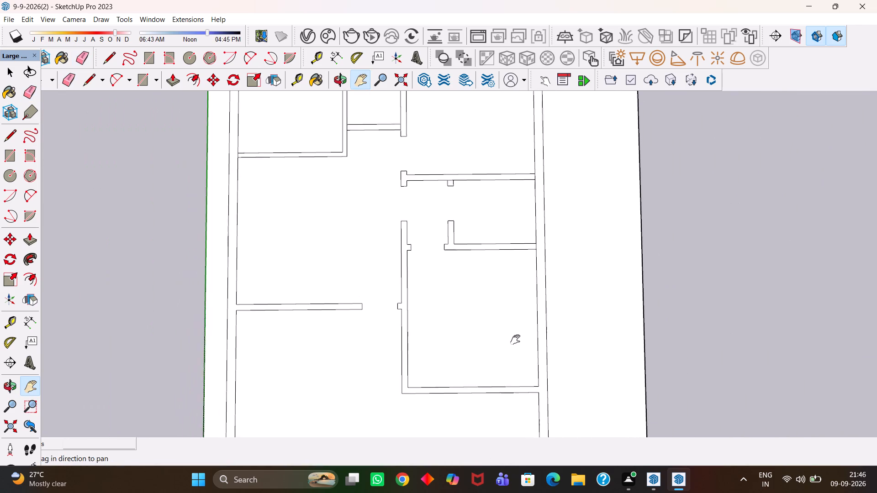
{"action": "left_click_drag", "start_coordinate": [515, 340], "coordinate": [505, 351]}
{"action": "left_click_drag", "start_coordinate": [507, 307], "coordinate": [500, 330]}
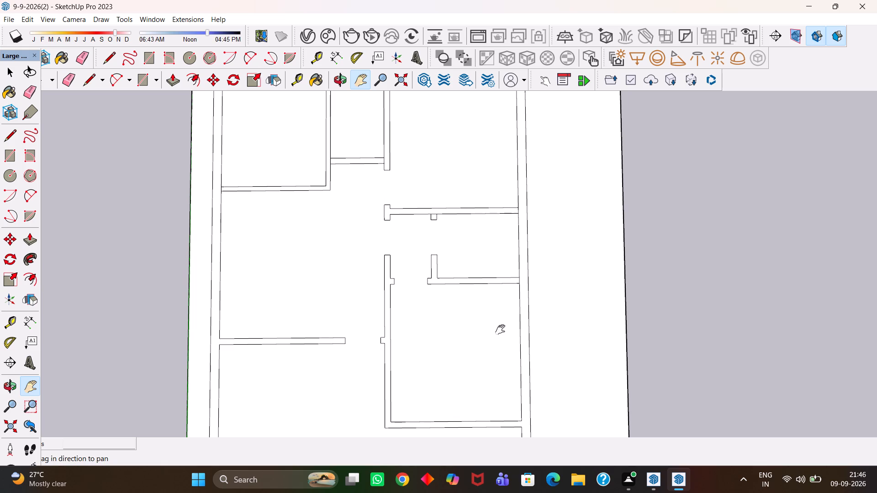
{"action": "left_click_drag", "start_coordinate": [489, 291], "coordinate": [491, 311]}
{"action": "scroll", "coordinate": [484, 278], "scroll_direction": "up", "scroll_amount": 3}
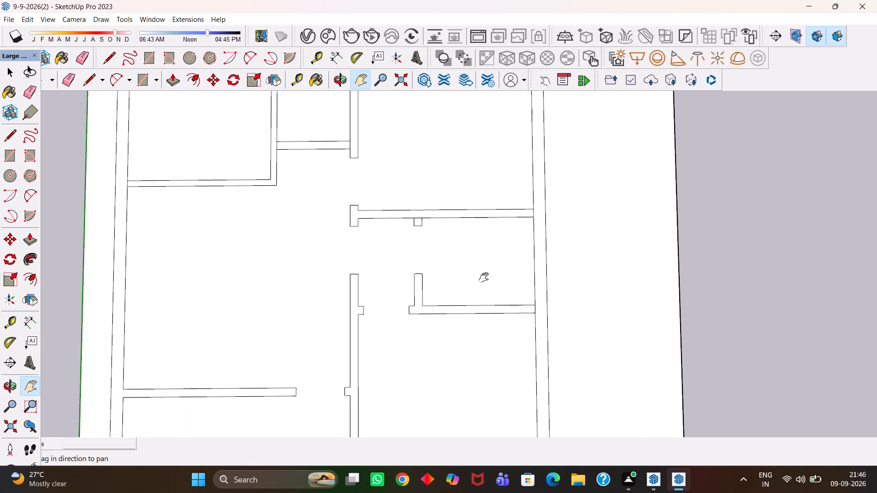
{"action": "left_click_drag", "start_coordinate": [479, 257], "coordinate": [479, 285]}
{"action": "left_click_drag", "start_coordinate": [488, 272], "coordinate": [492, 312]}
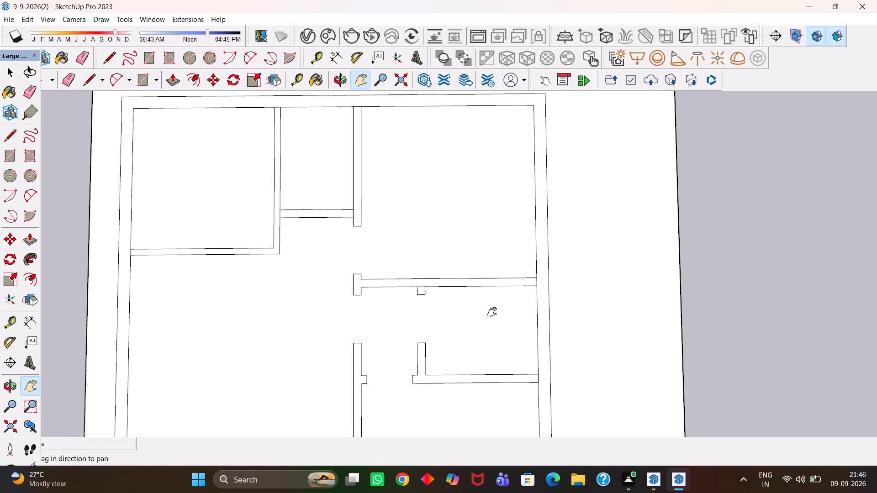
{"action": "left_click_drag", "start_coordinate": [492, 312], "coordinate": [492, 313]}
{"action": "scroll", "coordinate": [534, 292], "scroll_direction": "up", "scroll_amount": 2}
{"action": "key", "text": "e"}
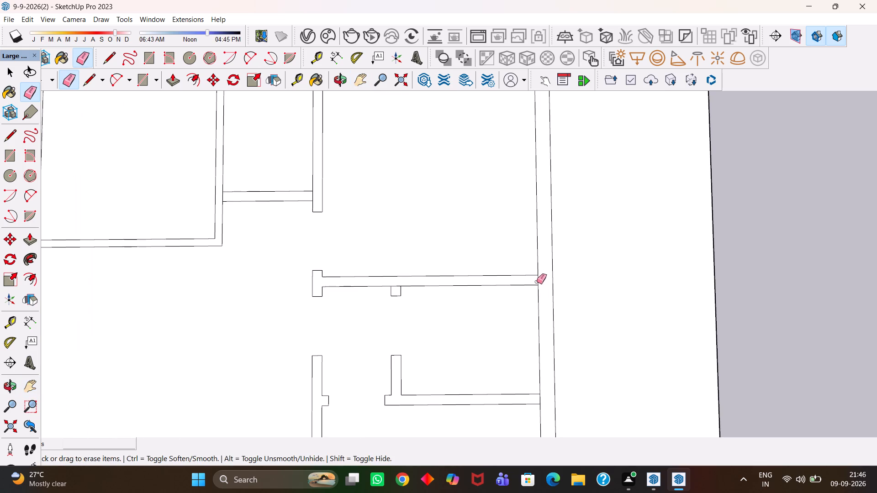
{"action": "left_click", "coordinate": [537, 282]}
Place a window guide at the midpoint of the large upper room's outer side wall, 5' 6" from its top wall, and guides 2' either side.
{"action": "scroll", "coordinate": [534, 284], "scroll_direction": "down", "scroll_amount": 3}
{"action": "key", "text": "h"}
{"action": "left_click_drag", "start_coordinate": [490, 248], "coordinate": [490, 311]}
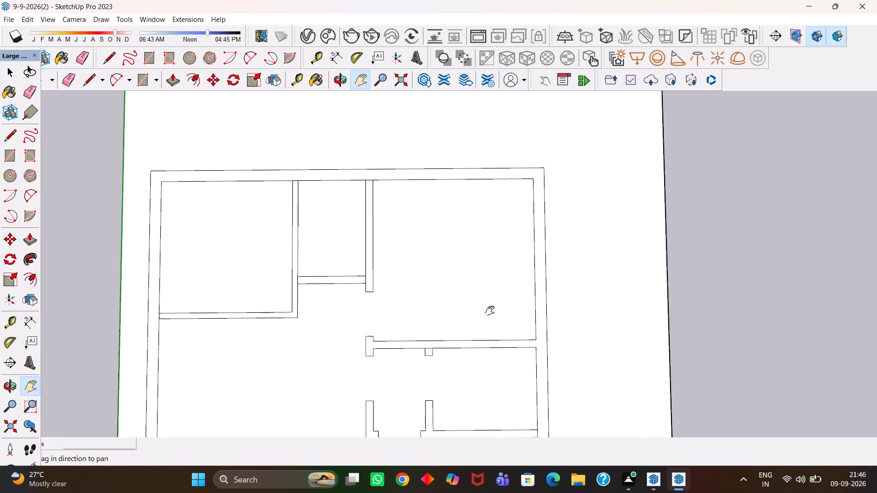
{"action": "left_click_drag", "start_coordinate": [490, 311], "coordinate": [491, 314]}
{"action": "key", "text": "t"}
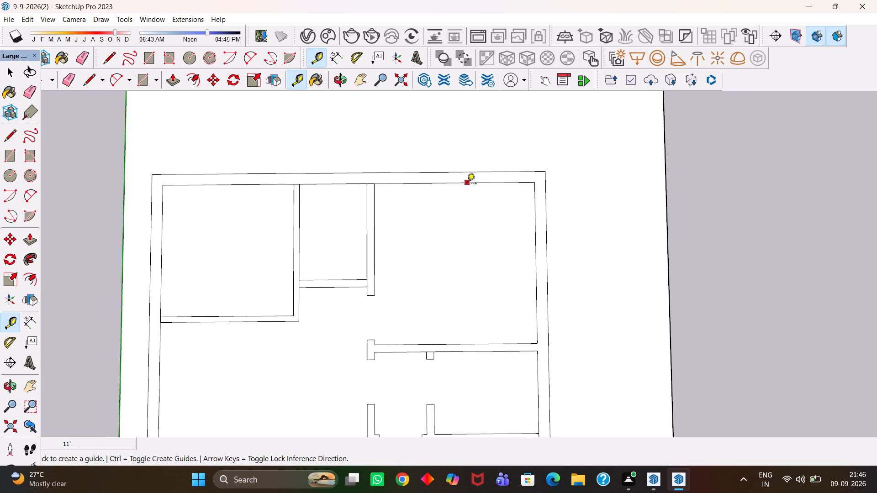
{"action": "left_click", "coordinate": [467, 184]}
{"action": "left_click", "coordinate": [538, 258]}
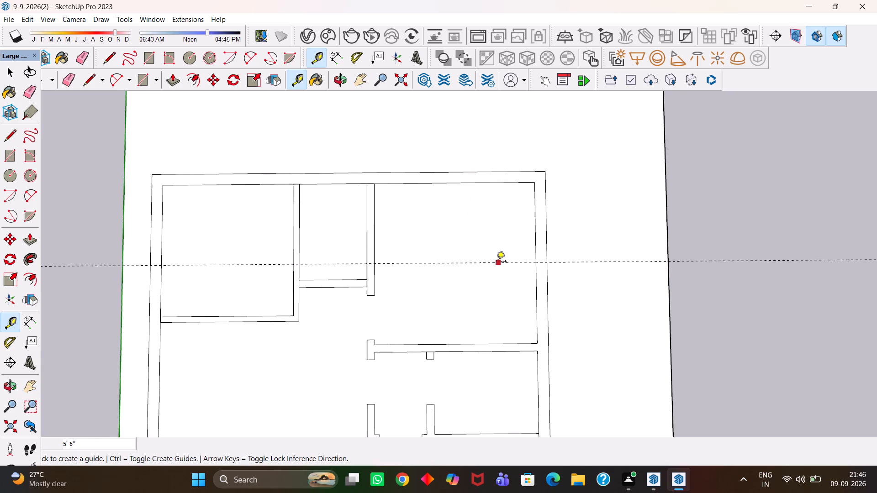
{"action": "left_click", "coordinate": [495, 262]}
{"action": "key", "text": "2"}
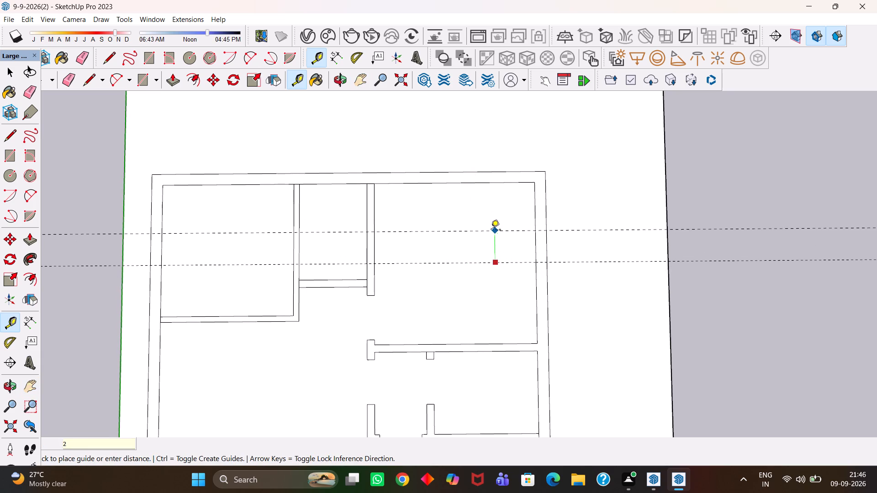
{"action": "key", "text": "apostrophe"}
{"action": "key", "text": "Return"}
{"action": "left_click", "coordinate": [493, 263]}
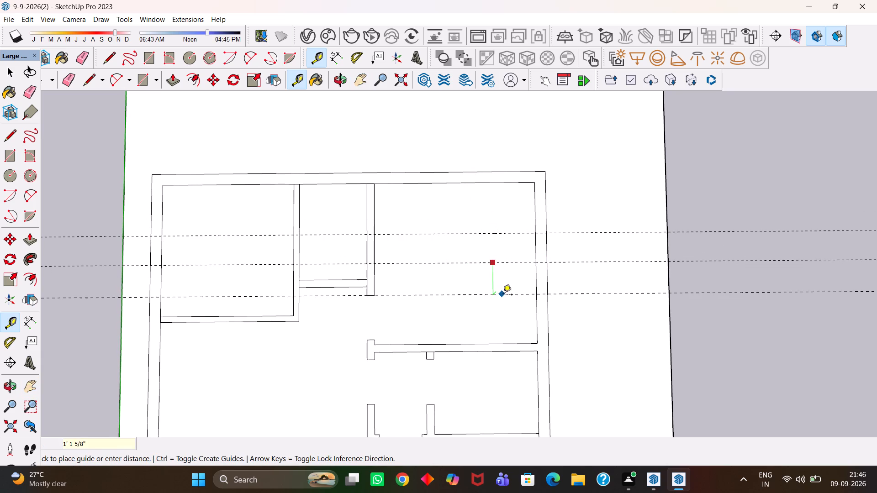
{"action": "type", "text": "2'"}
{"action": "key", "text": "Return"}
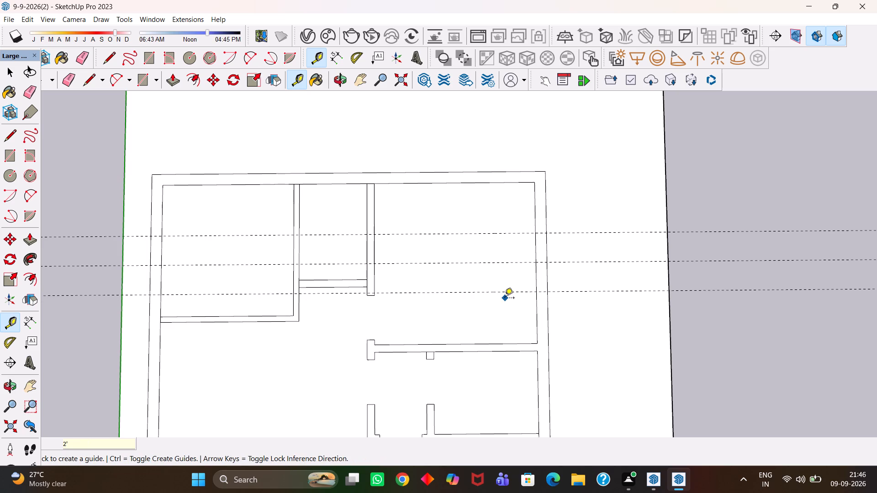
Draw the window rectangle across the large upper room's 9" outer side wall between the two outermost guides.
{"action": "key", "text": "r"}
{"action": "scroll", "coordinate": [507, 298], "scroll_direction": "up", "scroll_amount": 2}
{"action": "left_click", "coordinate": [541, 292]}
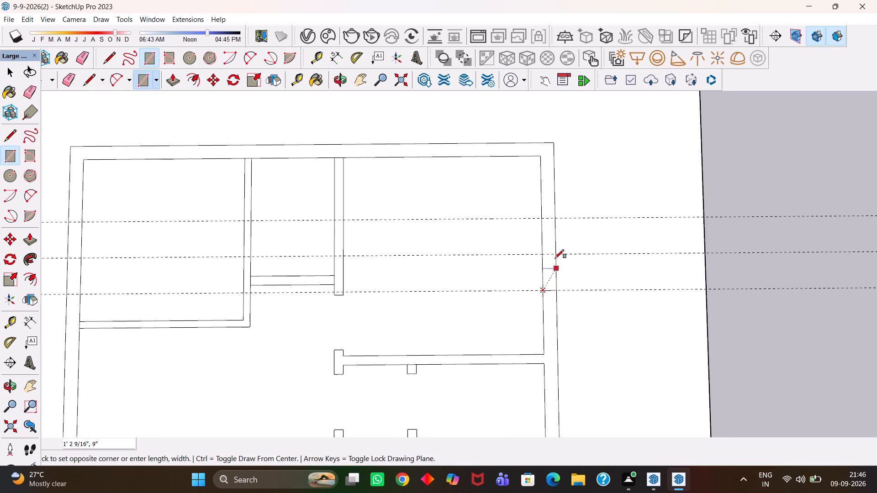
{"action": "left_click", "coordinate": [555, 219]}
Draw the centre line lengthwise through the large upper room's window rectangle, between its two end edges.
{"action": "scroll", "coordinate": [555, 219], "scroll_direction": "up", "scroll_amount": 2}
{"action": "key", "text": "l"}
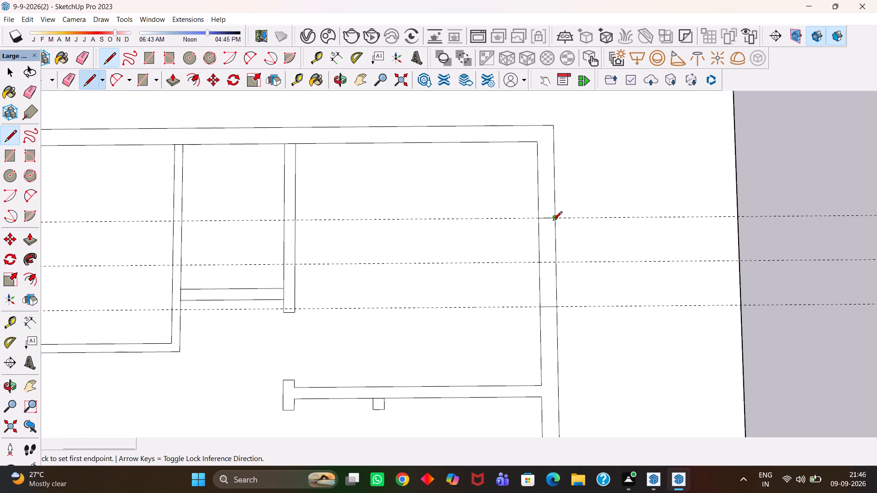
{"action": "left_click", "coordinate": [548, 218]}
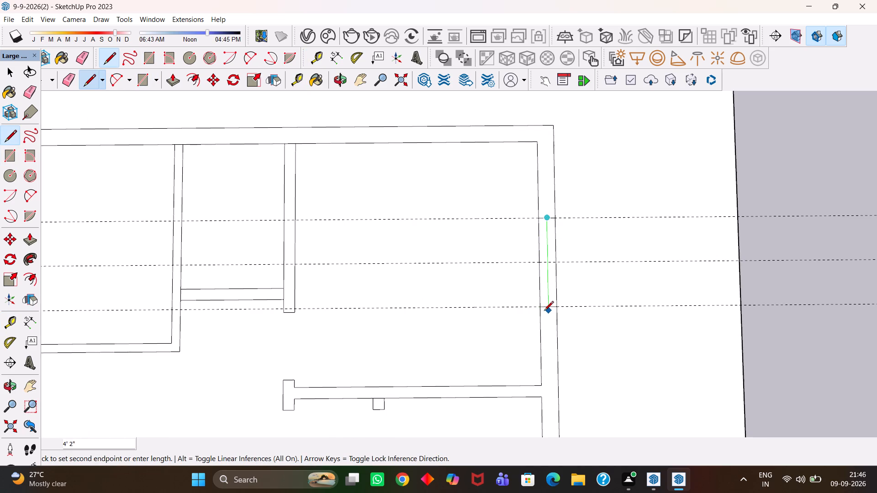
{"action": "left_click", "coordinate": [547, 309]}
Erase the three construction guides used for the large upper room's window.
{"action": "scroll", "coordinate": [547, 308], "scroll_direction": "down", "scroll_amount": 3}
{"action": "key", "text": "e"}
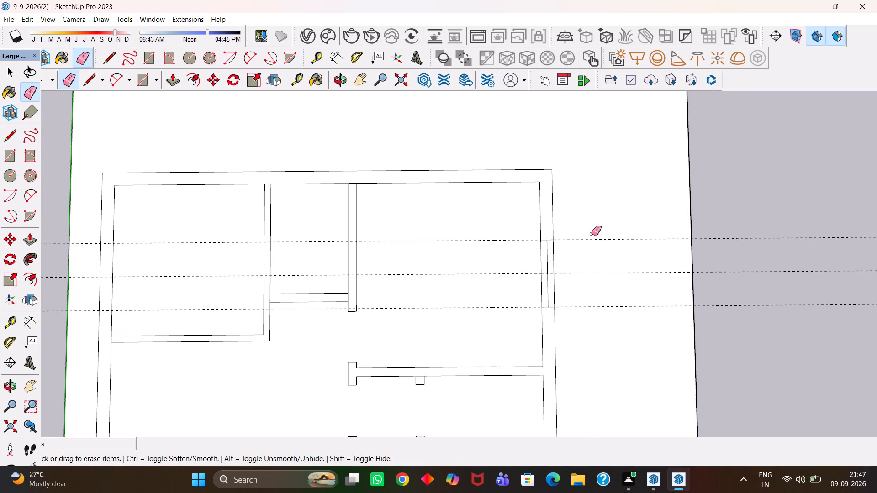
{"action": "left_click_drag", "start_coordinate": [592, 227], "coordinate": [589, 320]}
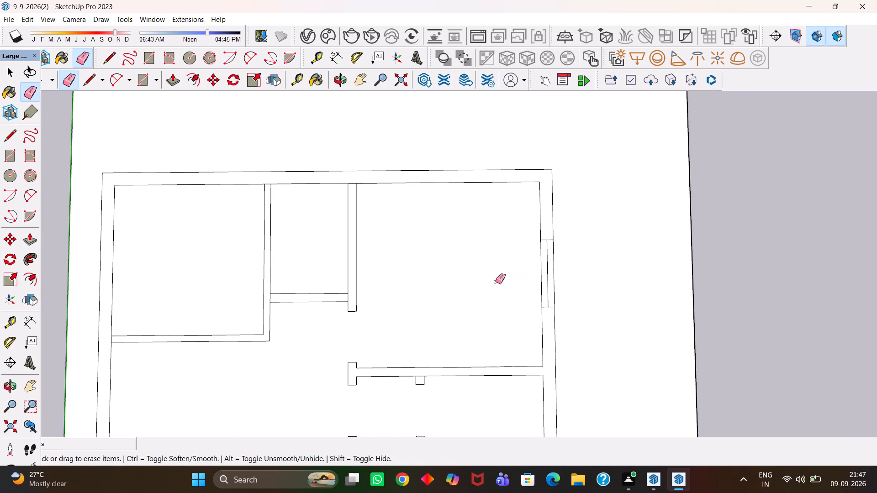
Place a guide at the midpoint of the small middle room's outer side wall, 2' 9" from its top wall, and guides 1' either side.
{"action": "scroll", "coordinate": [496, 282], "scroll_direction": "down", "scroll_amount": 5}
{"action": "key", "text": "h"}
{"action": "scroll", "coordinate": [483, 284], "scroll_direction": "down", "scroll_amount": 2}
{"action": "left_click_drag", "start_coordinate": [463, 292], "coordinate": [484, 228]}
{"action": "scroll", "coordinate": [522, 296], "scroll_direction": "up", "scroll_amount": 2}
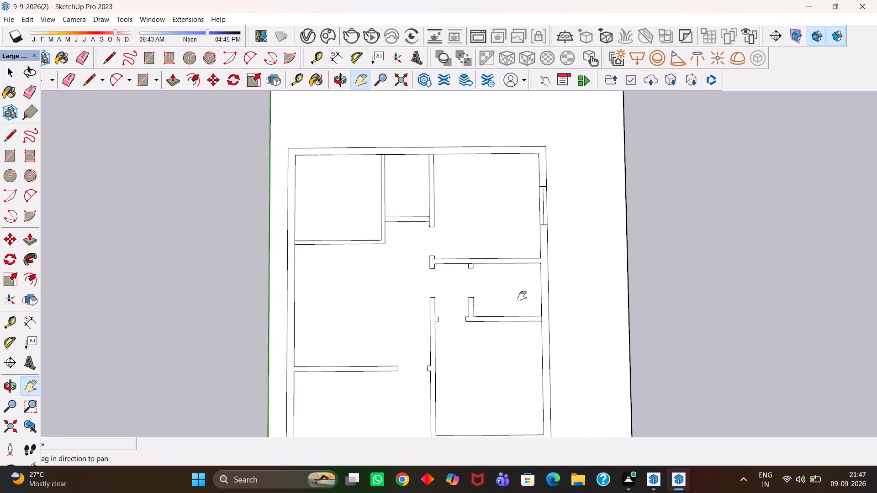
{"action": "scroll", "coordinate": [522, 296], "scroll_direction": "up", "scroll_amount": 3}
{"action": "key", "text": "t"}
{"action": "left_click", "coordinate": [518, 246]}
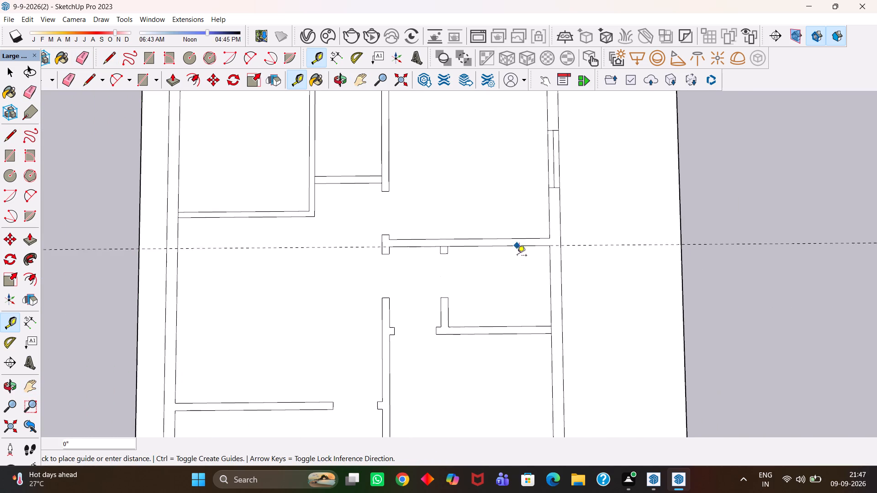
{"action": "left_click", "coordinate": [550, 286]}
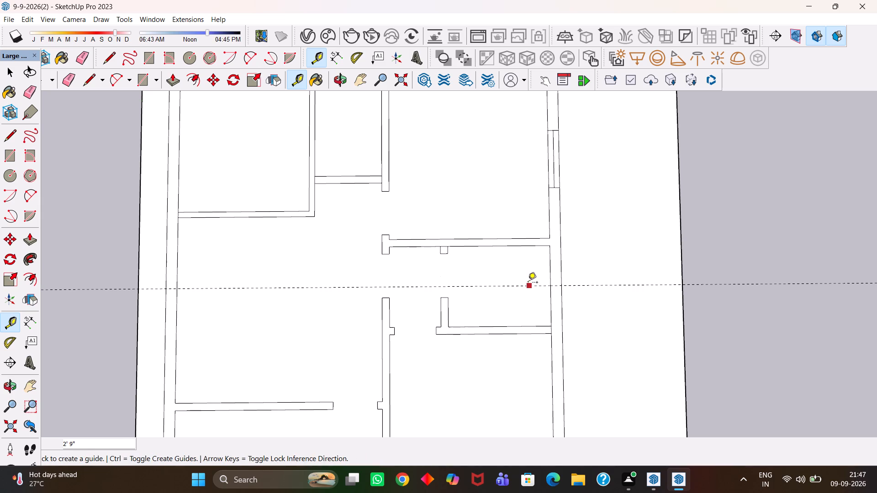
{"action": "left_click", "coordinate": [528, 283]}
{"action": "type", "text": "1'"}
{"action": "key", "text": "Return"}
{"action": "left_click", "coordinate": [523, 284]}
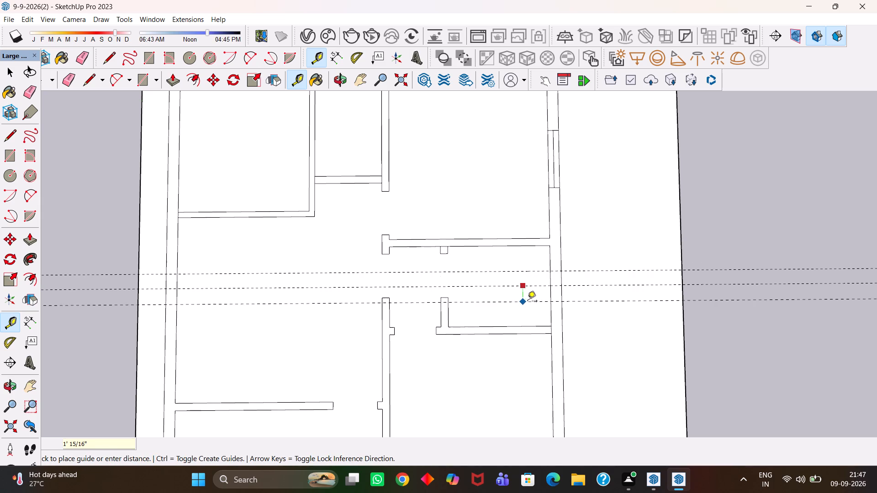
{"action": "type", "text": "1'"}
{"action": "key", "text": "Return"}
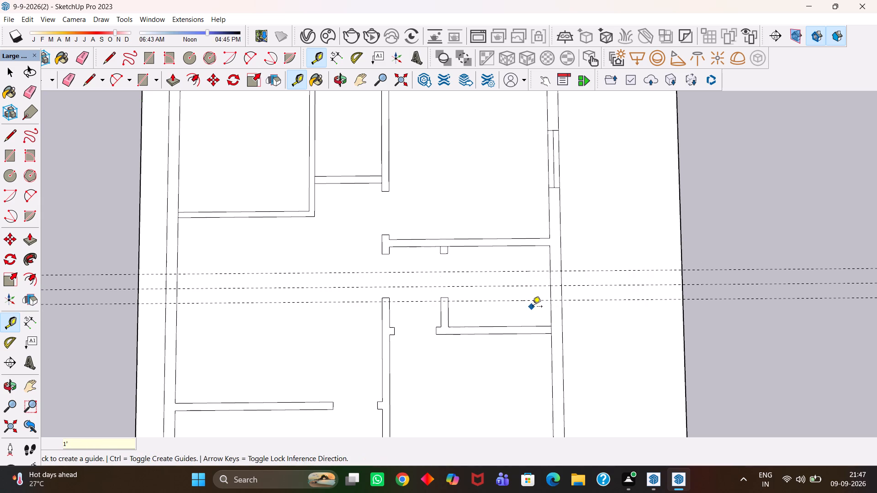
Draw the small middle room's 2' by 9" window rectangle across the outer wall between the outermost guides, with a lengthwise centre line.
{"action": "key", "text": "r"}
{"action": "scroll", "coordinate": [534, 307], "scroll_direction": "up", "scroll_amount": 3}
{"action": "left_click", "coordinate": [558, 300]}
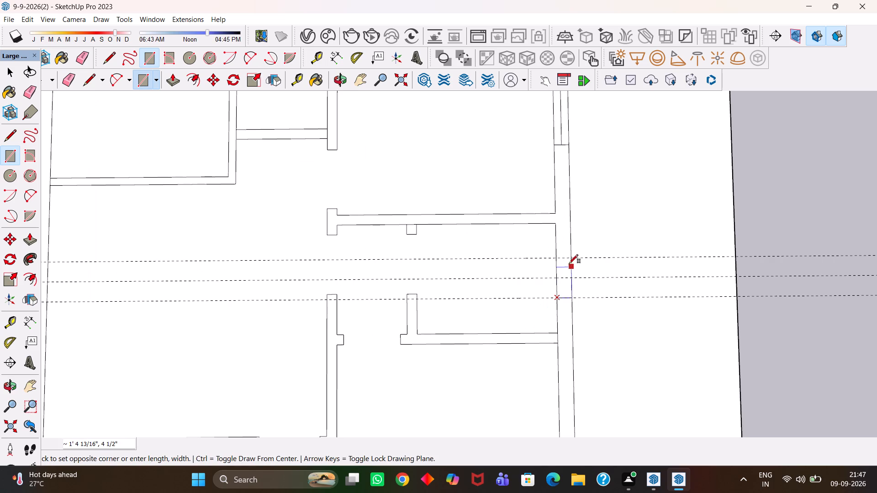
{"action": "left_click", "coordinate": [570, 259]}
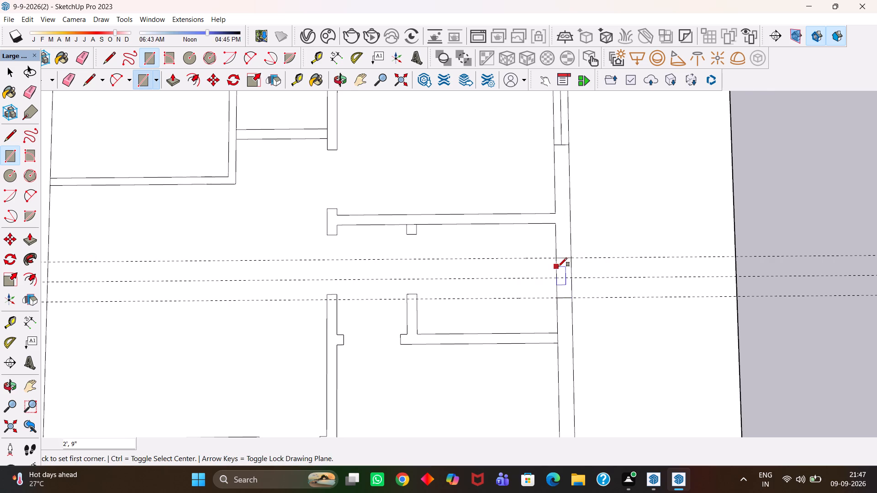
{"action": "scroll", "coordinate": [558, 267], "scroll_direction": "up", "scroll_amount": 3}
{"action": "key", "text": "l"}
{"action": "left_click", "coordinate": [563, 256]}
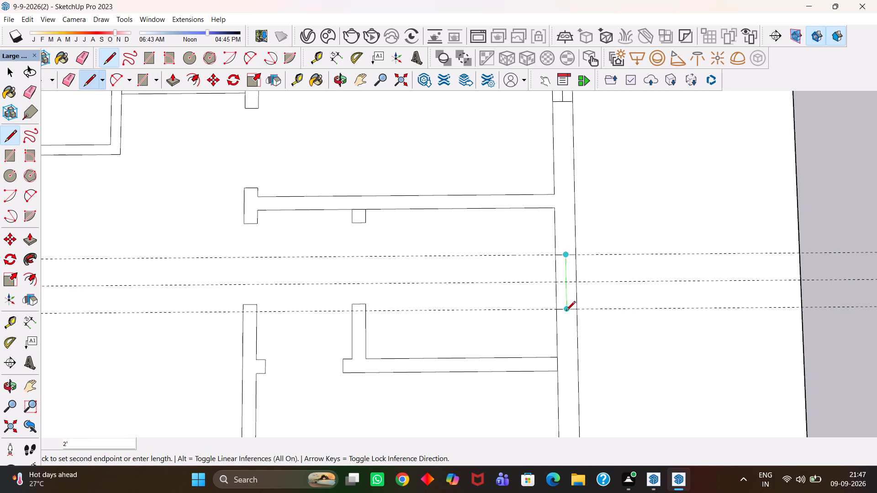
{"action": "left_click", "coordinate": [566, 311]}
Erase the three construction guides used for the small middle room's window.
{"action": "scroll", "coordinate": [566, 311], "scroll_direction": "down", "scroll_amount": 4}
{"action": "key", "text": "e"}
{"action": "left_click_drag", "start_coordinate": [608, 270], "coordinate": [604, 325]}
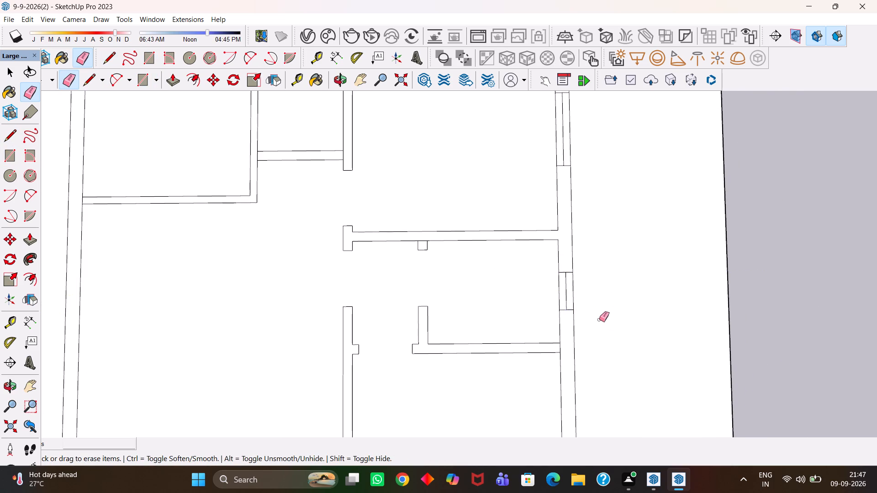
Place a guide at the midpoint of the lower bedroom's outer side wall, 5' 9 1/2" from its top wall, and guides 2' either side.
{"action": "key", "text": "h"}
{"action": "scroll", "coordinate": [580, 295], "scroll_direction": "down", "scroll_amount": 6}
{"action": "left_click_drag", "start_coordinate": [556, 352], "coordinate": [526, 267]}
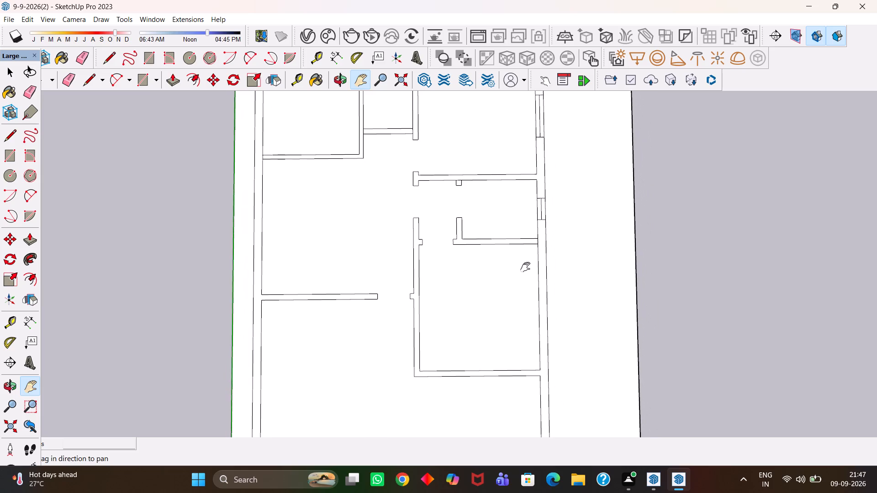
{"action": "scroll", "coordinate": [515, 281], "scroll_direction": "up", "scroll_amount": 3}
{"action": "key", "text": "t"}
{"action": "left_click", "coordinate": [503, 233]}
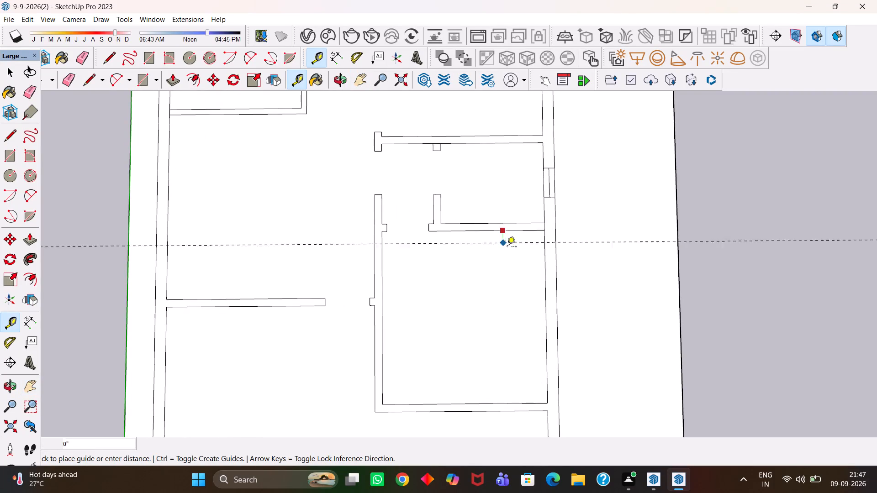
{"action": "left_click", "coordinate": [547, 312]}
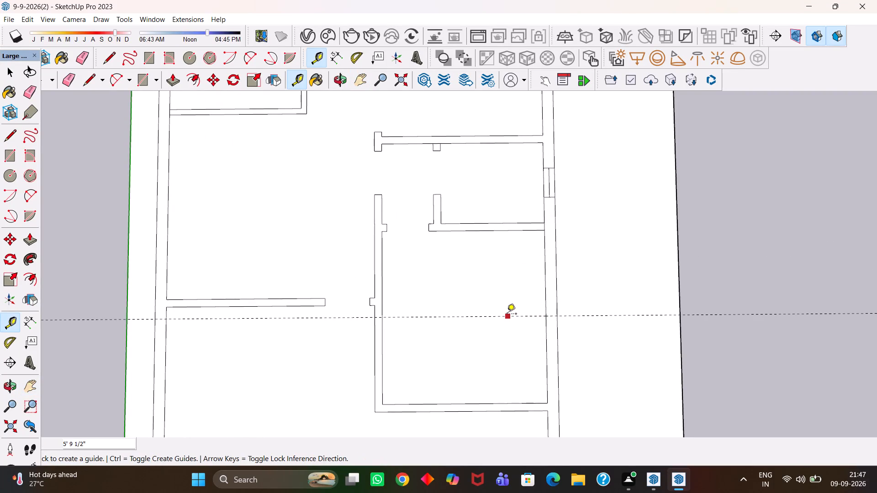
{"action": "left_click", "coordinate": [507, 316]}
{"action": "type", "text": "2'"}
{"action": "key", "text": "Return"}
{"action": "left_click", "coordinate": [509, 315]}
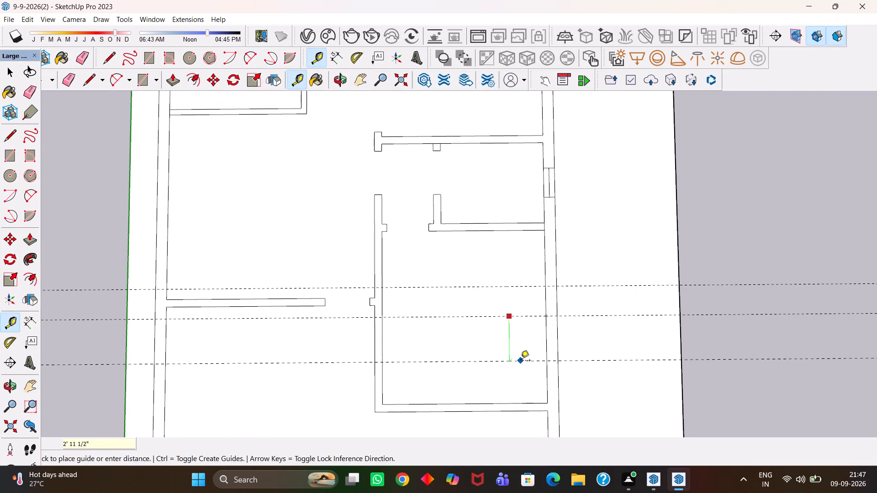
{"action": "type", "text": "2'"}
{"action": "key", "text": "Return"}
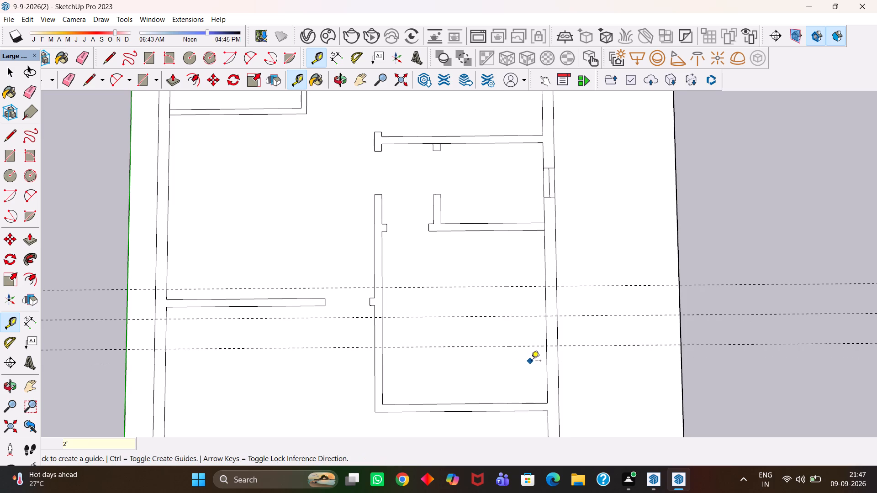
Draw the lower bedroom's 4' by 9" window rectangle across the outer wall between the outermost guides, with a lengthwise centre line.
{"action": "key", "text": "r"}
{"action": "scroll", "coordinate": [538, 360], "scroll_direction": "up", "scroll_amount": 2}
{"action": "left_click", "coordinate": [547, 343]}
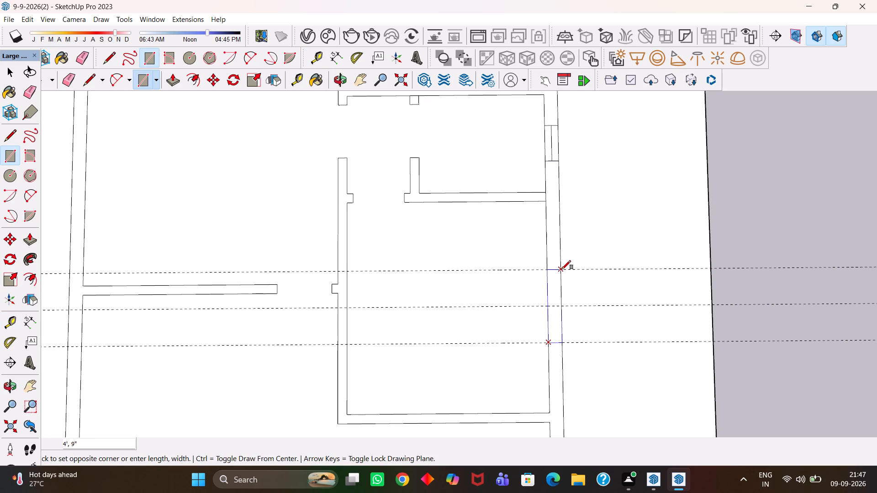
{"action": "left_click", "coordinate": [562, 269]}
{"action": "key", "text": "l"}
{"action": "scroll", "coordinate": [554, 271], "scroll_direction": "up", "scroll_amount": 2}
{"action": "left_click", "coordinate": [554, 271]}
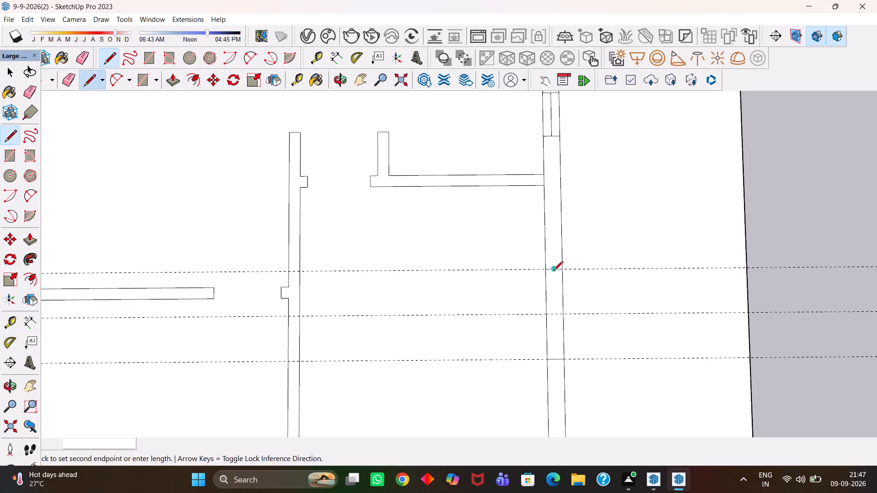
{"action": "left_click", "coordinate": [556, 358]}
Place a guide at the midpoint of the outer side wall below the lower bedroom, 2' 11 1/2" from the bedroom's bottom cross wall.
{"action": "key", "text": "h"}
{"action": "scroll", "coordinate": [556, 356], "scroll_direction": "down", "scroll_amount": 5}
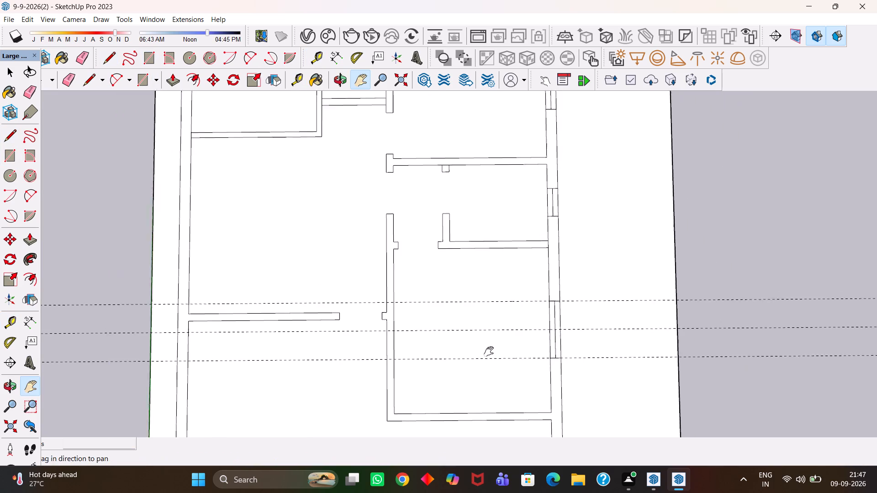
{"action": "left_click_drag", "start_coordinate": [489, 351], "coordinate": [507, 342]}
{"action": "scroll", "coordinate": [433, 343], "scroll_direction": "down", "scroll_amount": 2}
{"action": "left_click_drag", "start_coordinate": [395, 347], "coordinate": [461, 341]}
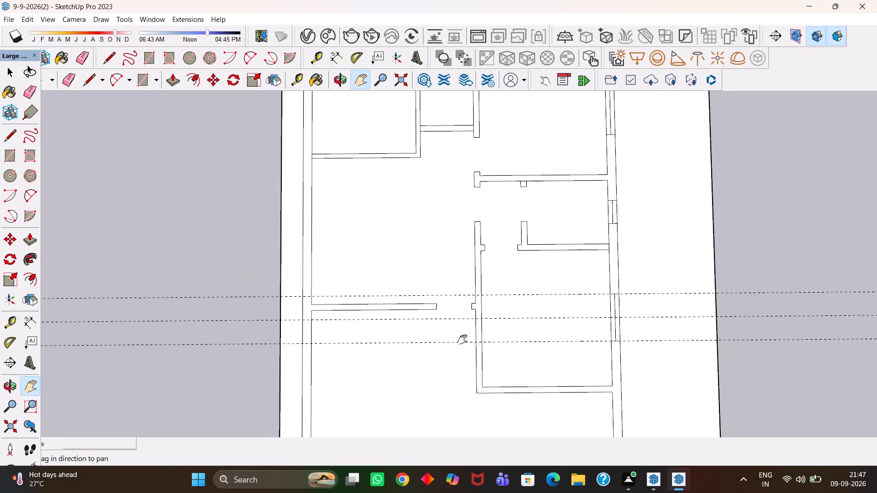
{"action": "left_click_drag", "start_coordinate": [480, 294], "coordinate": [485, 328]}
{"action": "left_click_drag", "start_coordinate": [500, 358], "coordinate": [460, 304]}
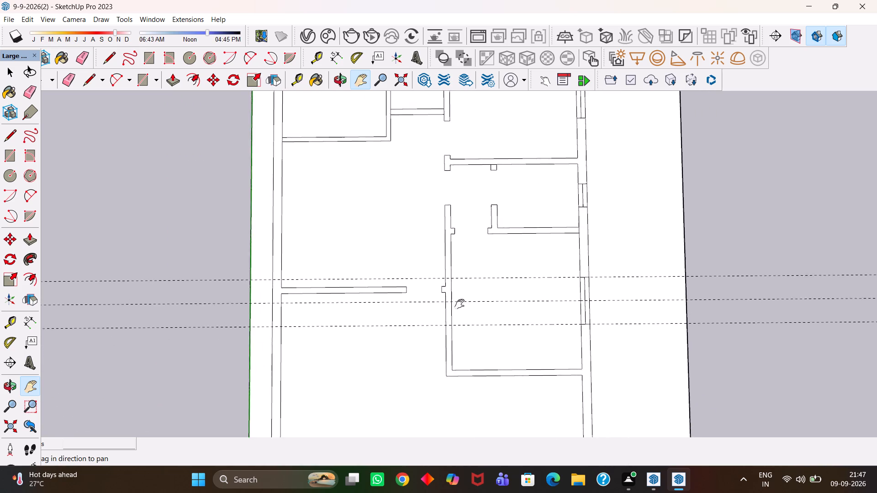
{"action": "left_click_drag", "start_coordinate": [460, 304], "coordinate": [447, 271]}
{"action": "key", "text": "t"}
{"action": "scroll", "coordinate": [500, 345], "scroll_direction": "up", "scroll_amount": 1}
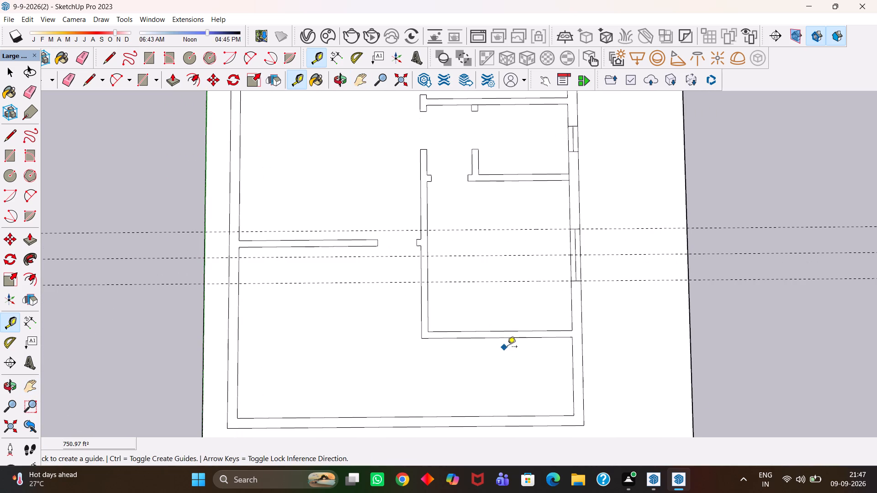
{"action": "left_click", "coordinate": [514, 339]}
{"action": "left_click", "coordinate": [572, 378]}
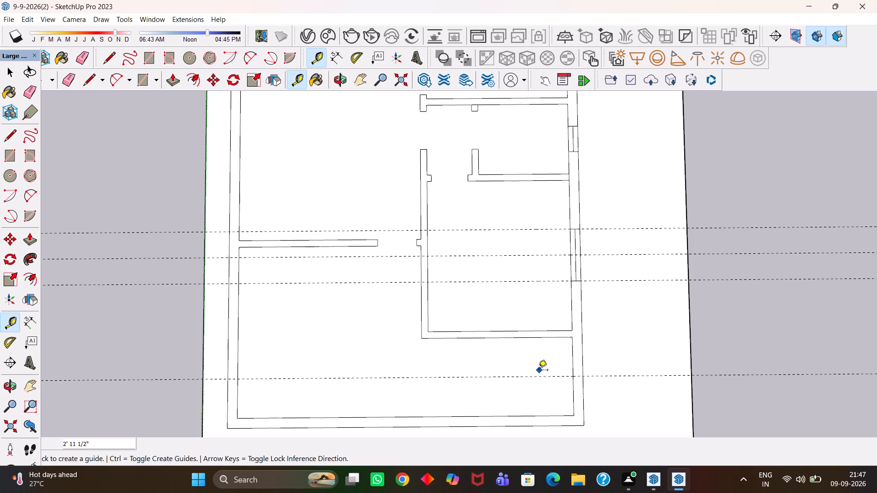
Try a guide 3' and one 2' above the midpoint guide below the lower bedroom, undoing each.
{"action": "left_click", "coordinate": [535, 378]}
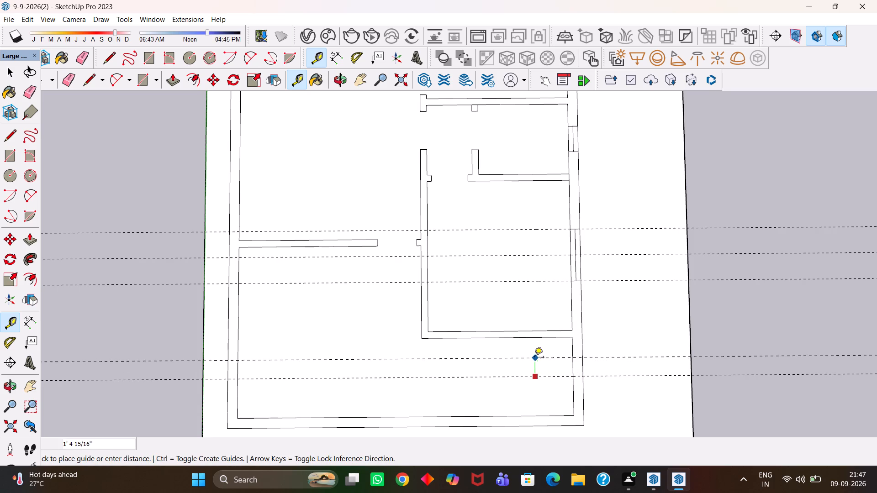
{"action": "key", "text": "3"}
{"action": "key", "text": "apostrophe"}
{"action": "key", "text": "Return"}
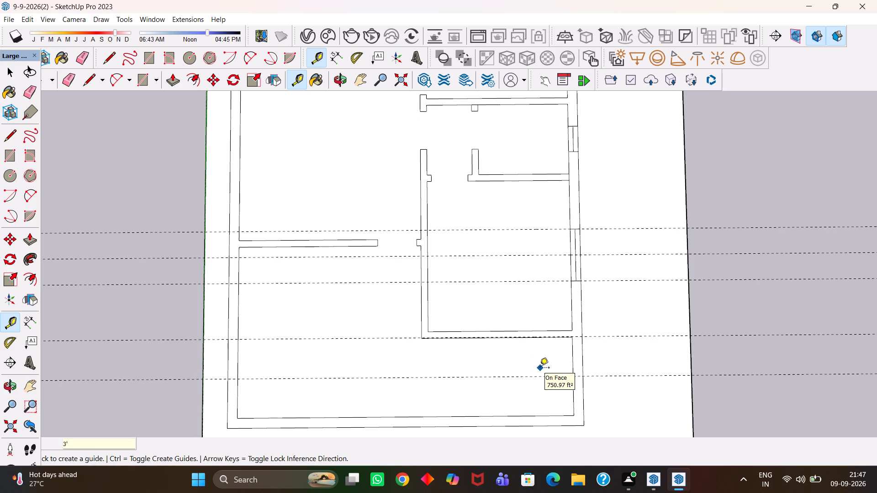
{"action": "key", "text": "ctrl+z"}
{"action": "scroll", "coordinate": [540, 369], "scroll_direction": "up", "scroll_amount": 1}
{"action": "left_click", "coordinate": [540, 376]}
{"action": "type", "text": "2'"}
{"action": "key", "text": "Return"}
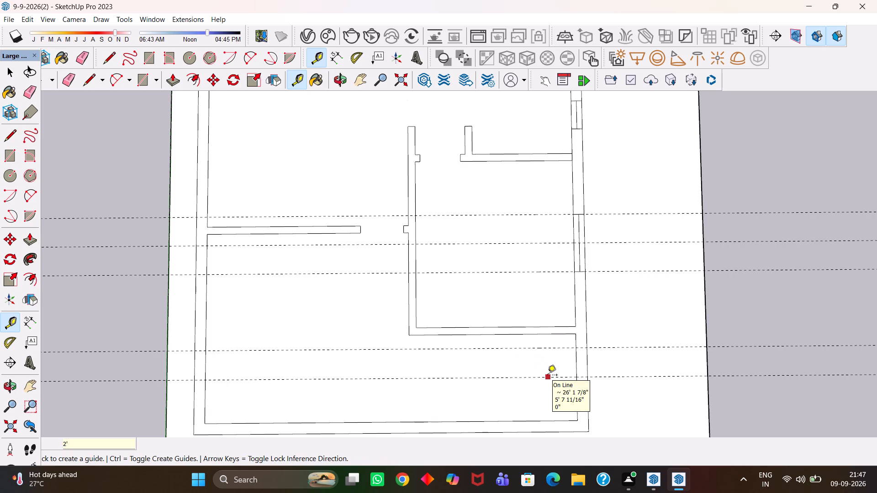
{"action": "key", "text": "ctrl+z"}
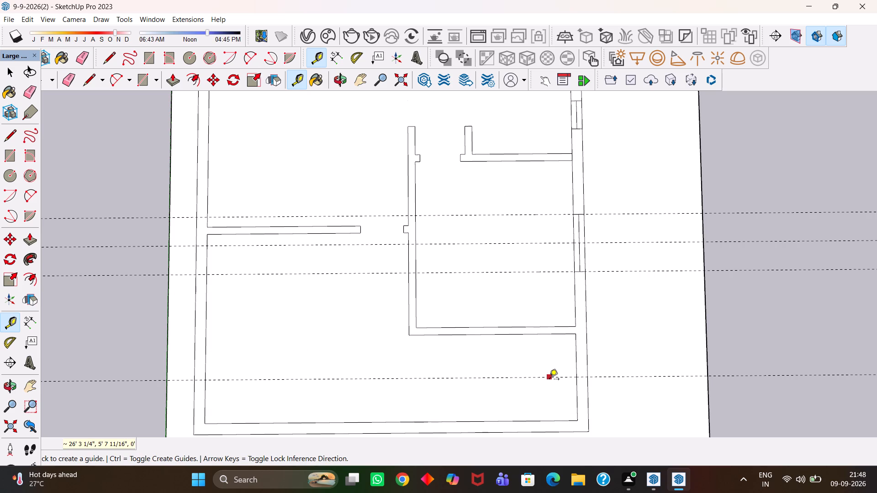
Place guides 1' 5" either side of the midpoint guide on the outer side wall below the lower bedroom.
{"action": "left_click", "coordinate": [539, 378]}
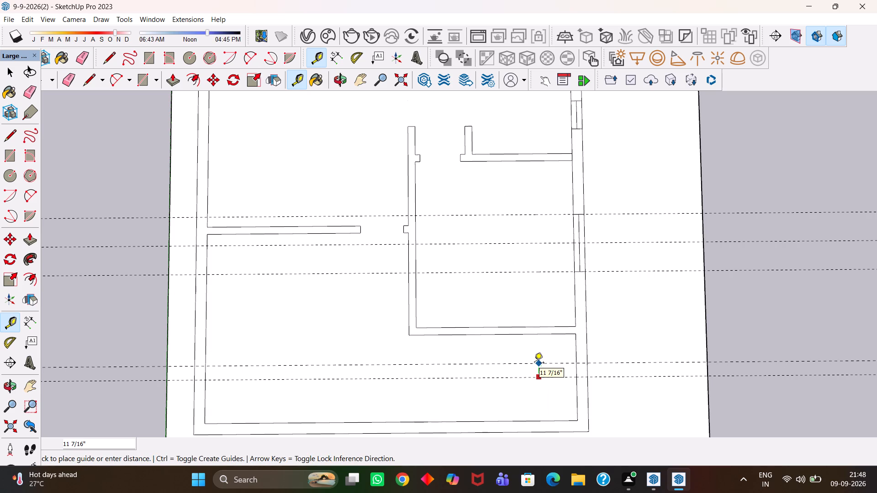
{"action": "type", "text": "1'"}
{"action": "key", "text": "5"}
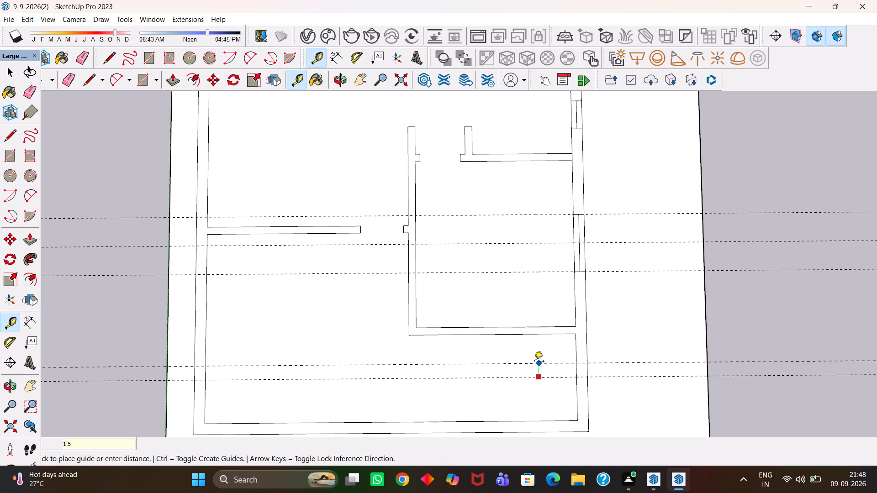
{"action": "key", "text": "shift+quotedbl"}
{"action": "key", "text": "Return"}
{"action": "scroll", "coordinate": [533, 369], "scroll_direction": "up", "scroll_amount": 3}
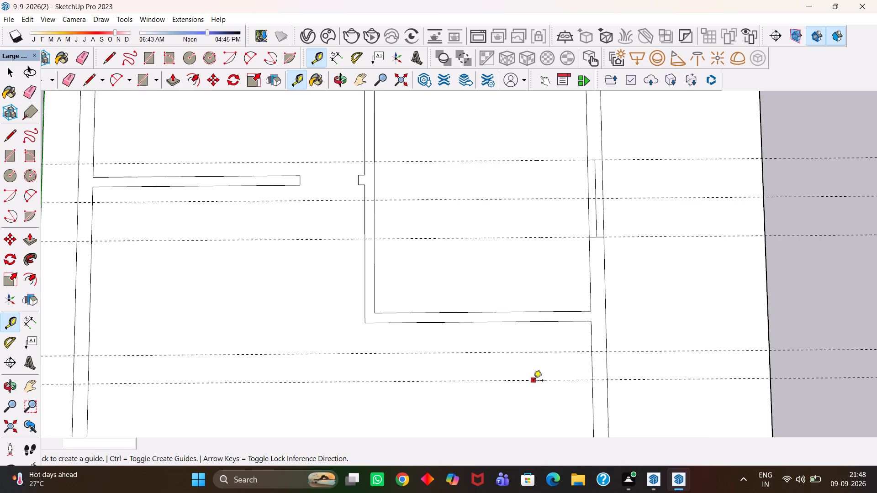
{"action": "left_click", "coordinate": [534, 381]}
{"action": "type", "text": "1'5\""}
{"action": "key", "text": "Return"}
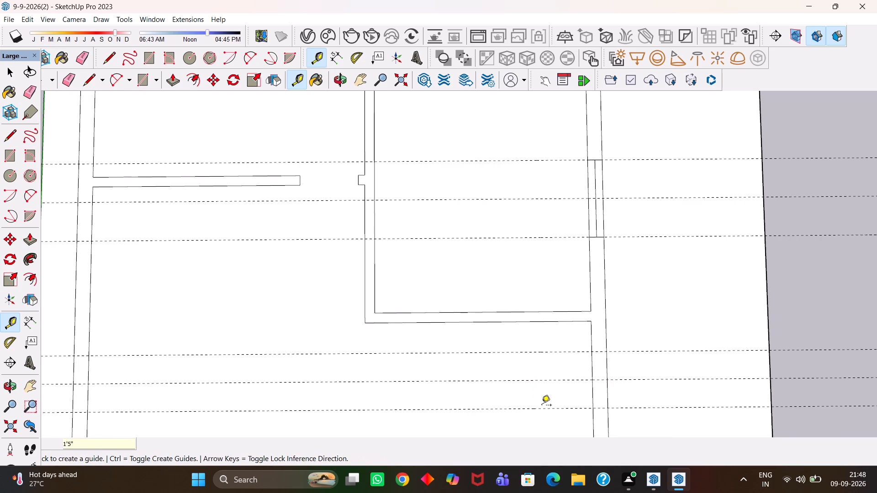
Draw a 2' 10" by 9" window rectangle across the outer side wall below the lower bedroom, between the two outermost guides.
{"action": "key", "text": "h"}
{"action": "left_click_drag", "start_coordinate": [560, 404], "coordinate": [514, 364]}
{"action": "scroll", "coordinate": [543, 358], "scroll_direction": "up", "scroll_amount": 4}
{"action": "key", "text": "r"}
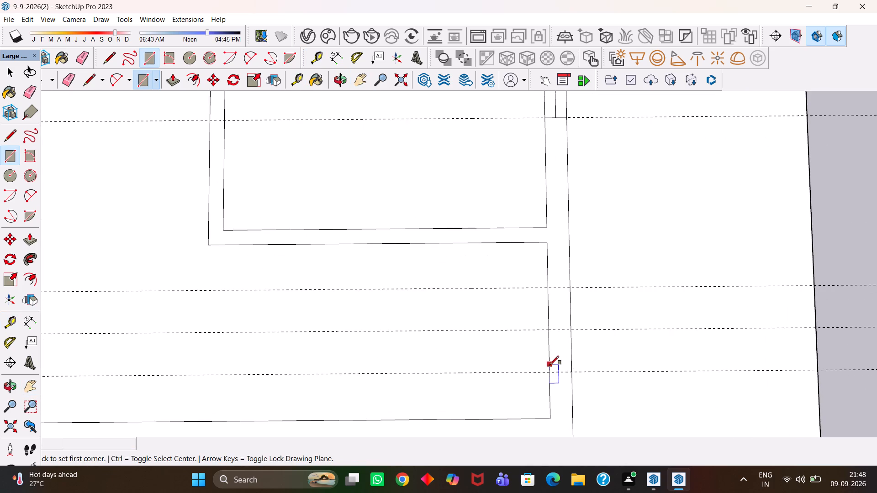
{"action": "left_click", "coordinate": [548, 372]}
{"action": "left_click", "coordinate": [573, 289]}
Draw a lengthwise centre line, about 2' 10", inside the window rectangle in the outer side wall below the lower bedroom.
{"action": "key", "text": "l"}
{"action": "key", "text": "Return"}
{"action": "scroll", "coordinate": [573, 289], "scroll_direction": "up", "scroll_amount": 1}
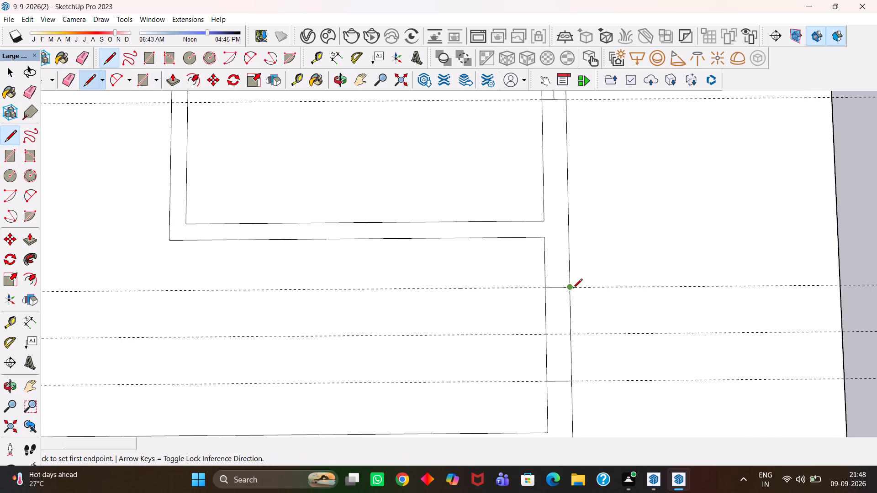
{"action": "scroll", "coordinate": [573, 289], "scroll_direction": "down", "scroll_amount": 2}
{"action": "left_click", "coordinate": [560, 288]}
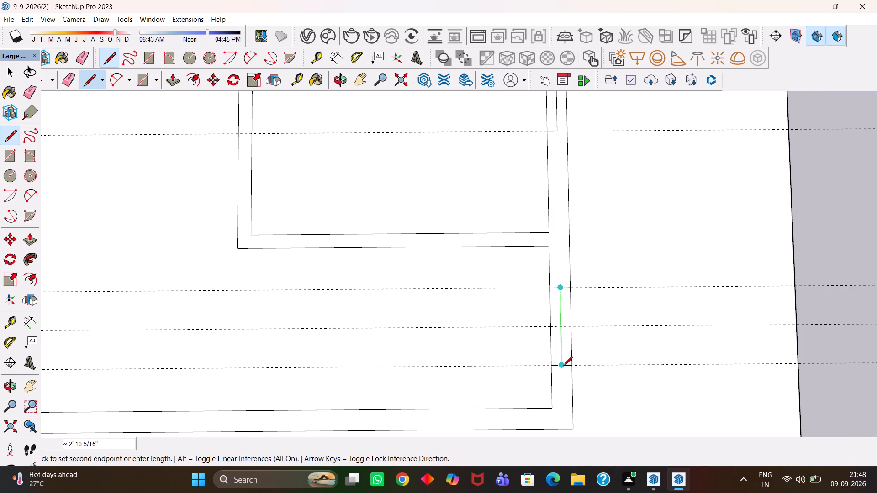
{"action": "left_click", "coordinate": [563, 367]}
Erase the three guides around the window below the lower bedroom and the three around the lower bedroom's window.
{"action": "key", "text": "e"}
{"action": "left_click_drag", "start_coordinate": [622, 271], "coordinate": [626, 380]}
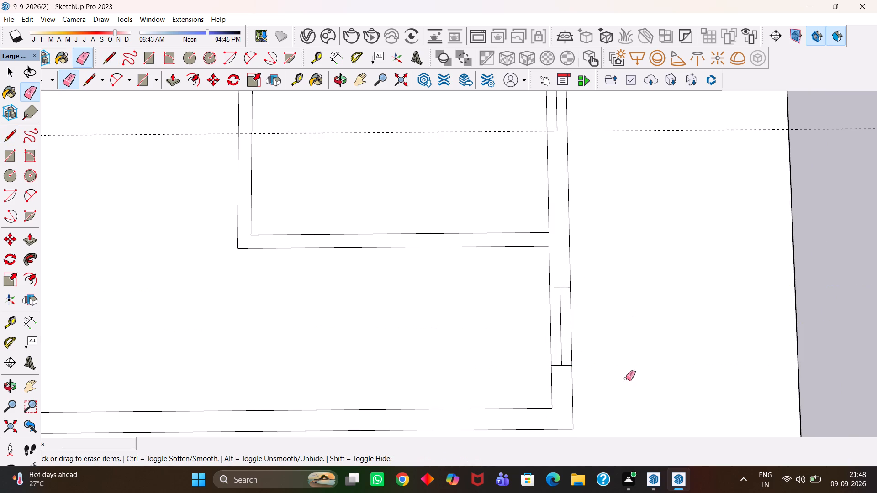
{"action": "scroll", "coordinate": [629, 374], "scroll_direction": "down", "scroll_amount": 6}
{"action": "key", "text": "h"}
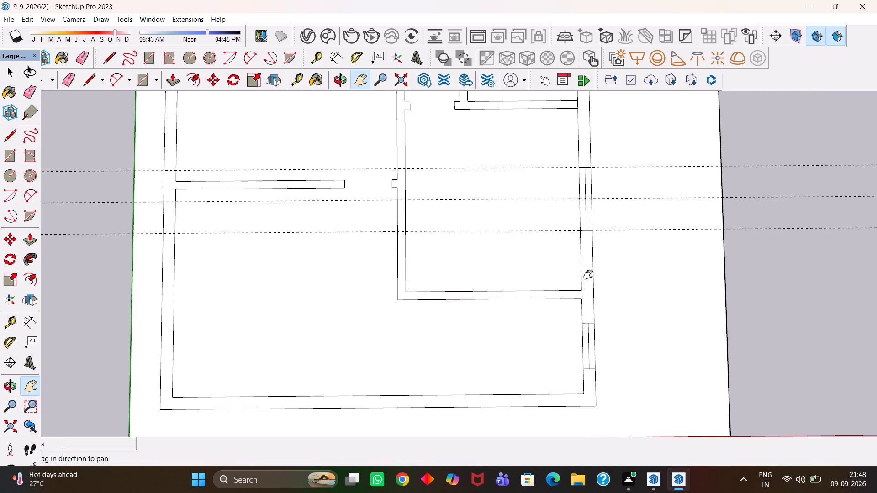
{"action": "left_click_drag", "start_coordinate": [588, 275], "coordinate": [585, 346]}
{"action": "key", "text": "e"}
{"action": "left_click_drag", "start_coordinate": [634, 236], "coordinate": [634, 323]}
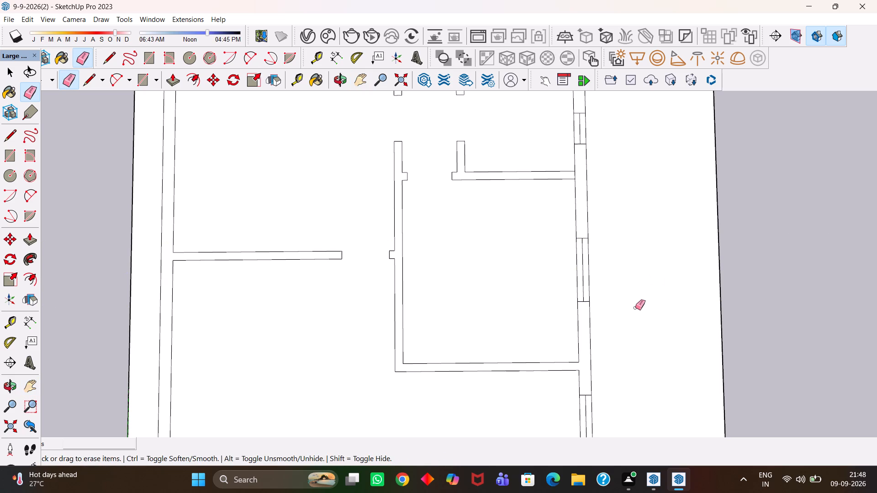
Place guides 14' and about 6' 4" from the inner face of the bottom room's left outer wall.
{"action": "key", "text": "h"}
{"action": "scroll", "coordinate": [635, 308], "scroll_direction": "down", "scroll_amount": 2}
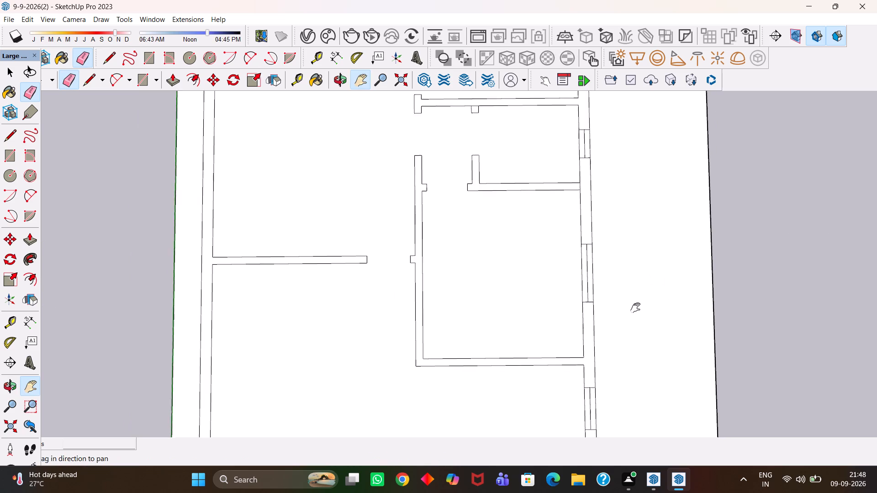
{"action": "scroll", "coordinate": [635, 308], "scroll_direction": "down", "scroll_amount": 2}
{"action": "scroll", "coordinate": [628, 332], "scroll_direction": "up", "scroll_amount": 3}
{"action": "key", "text": "h"}
{"action": "scroll", "coordinate": [628, 332], "scroll_direction": "down", "scroll_amount": 4}
{"action": "left_click_drag", "start_coordinate": [597, 359], "coordinate": [643, 295]}
{"action": "left_click_drag", "start_coordinate": [542, 332], "coordinate": [571, 319]}
{"action": "key", "text": "r"}
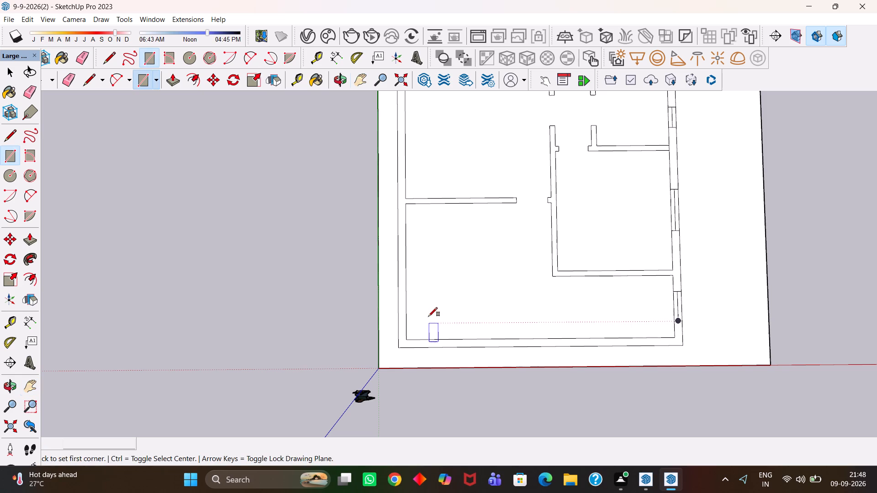
{"action": "key", "text": "t"}
{"action": "left_click", "coordinate": [406, 316]}
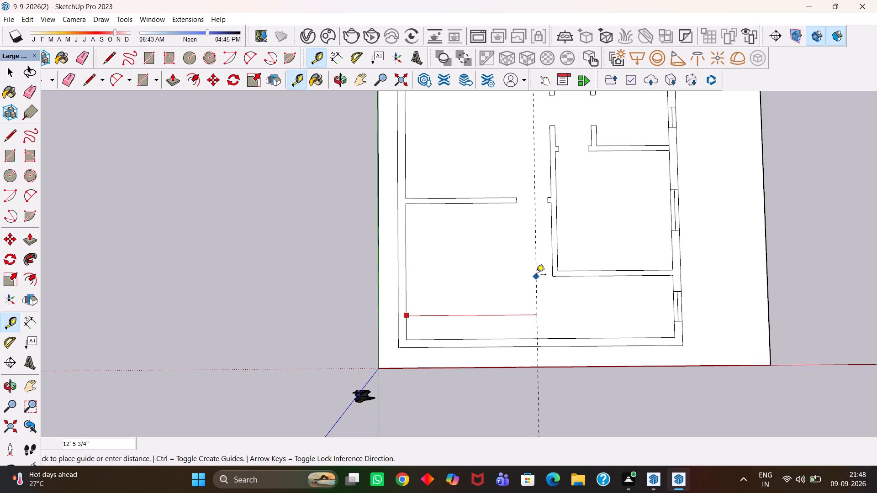
{"action": "left_click", "coordinate": [552, 272]}
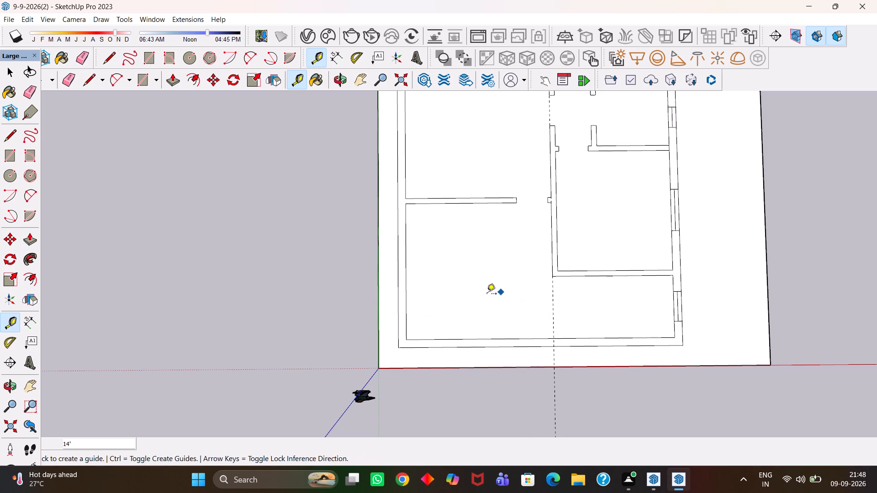
{"action": "left_click", "coordinate": [409, 306]}
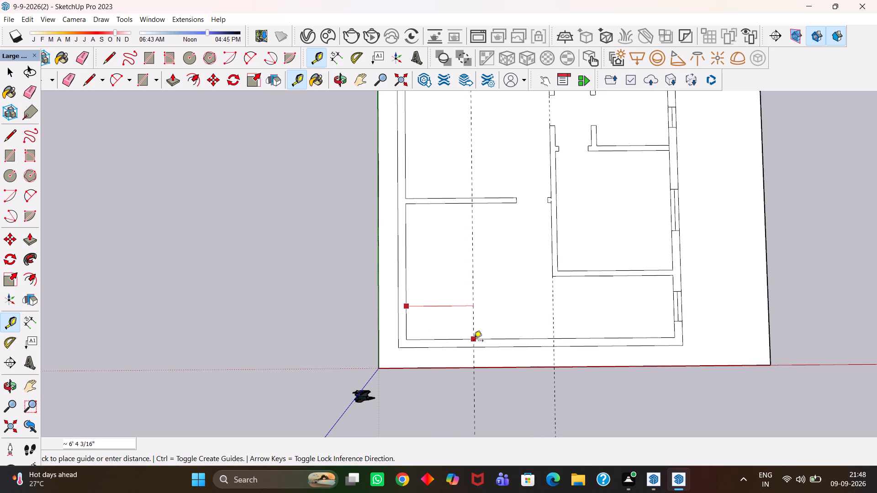
{"action": "left_click", "coordinate": [474, 341]}
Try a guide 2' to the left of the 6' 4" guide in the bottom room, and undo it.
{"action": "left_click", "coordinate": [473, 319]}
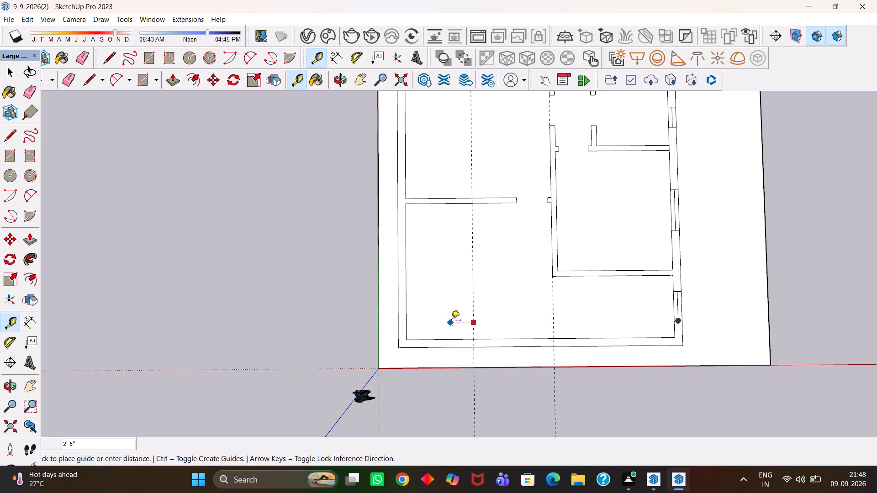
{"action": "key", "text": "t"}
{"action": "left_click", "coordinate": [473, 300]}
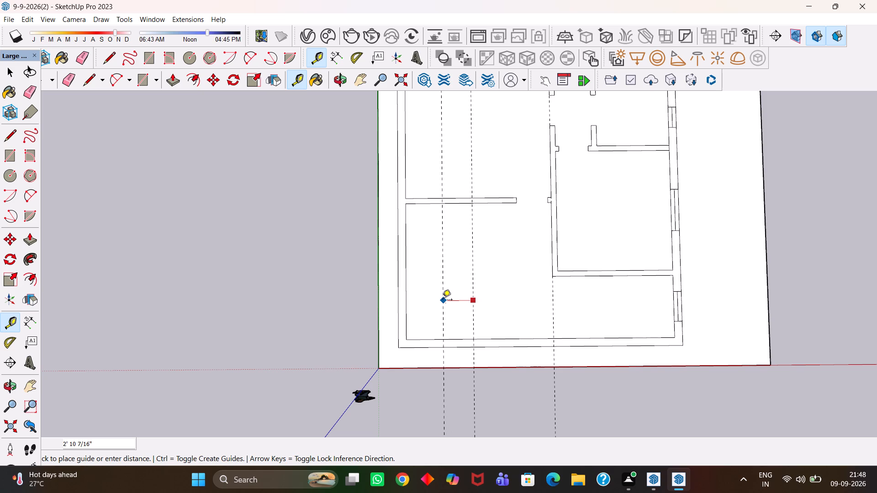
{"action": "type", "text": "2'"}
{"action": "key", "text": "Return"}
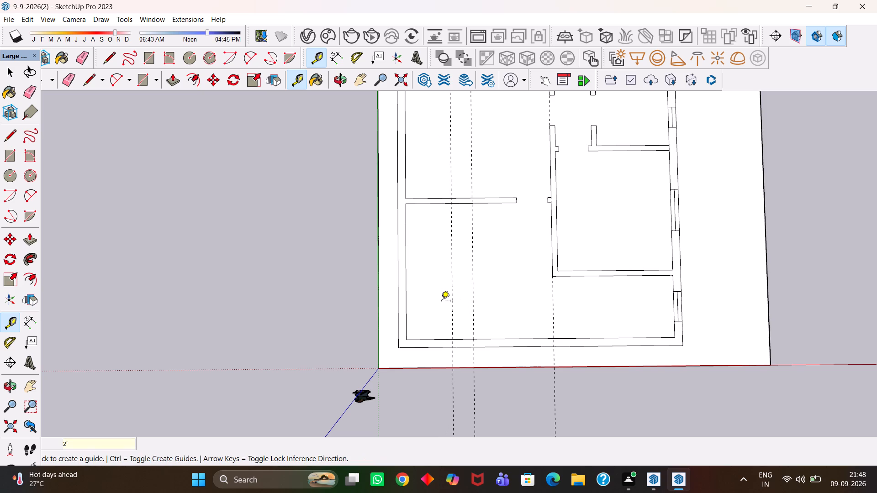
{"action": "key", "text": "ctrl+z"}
Place a guide 3' to the left of the 6' 4" guide in the bottom room.
{"action": "scroll", "coordinate": [433, 294], "scroll_direction": "up", "scroll_amount": 2}
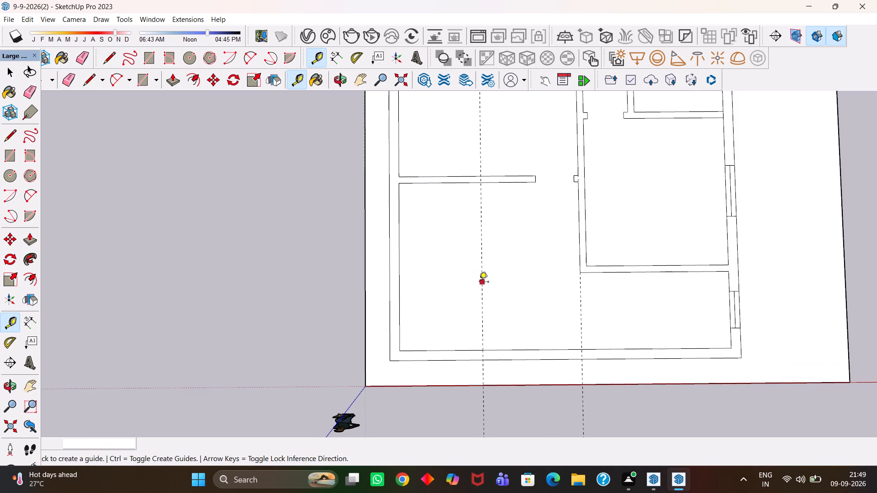
{"action": "left_click", "coordinate": [481, 284]}
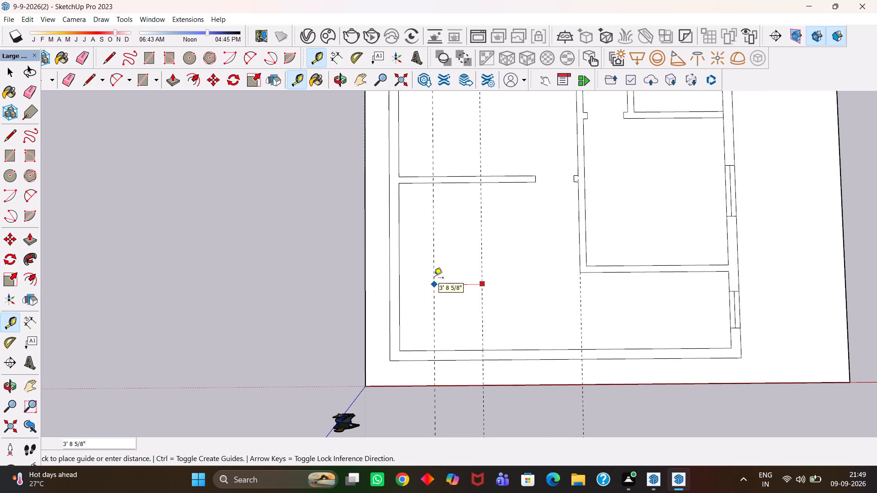
{"action": "type", "text": "3'"}
{"action": "key", "text": "Return"}
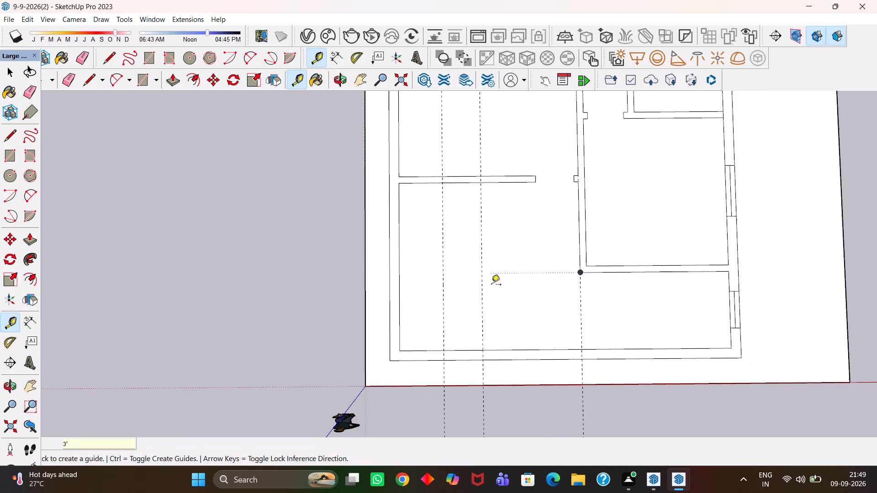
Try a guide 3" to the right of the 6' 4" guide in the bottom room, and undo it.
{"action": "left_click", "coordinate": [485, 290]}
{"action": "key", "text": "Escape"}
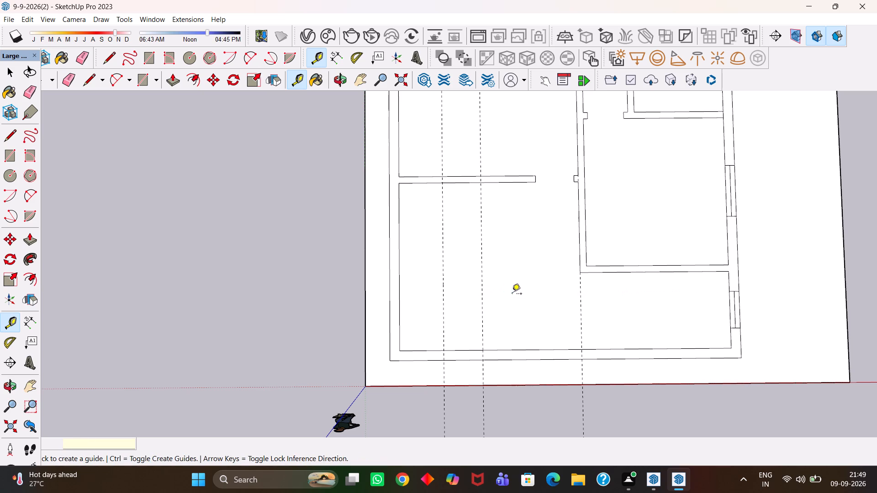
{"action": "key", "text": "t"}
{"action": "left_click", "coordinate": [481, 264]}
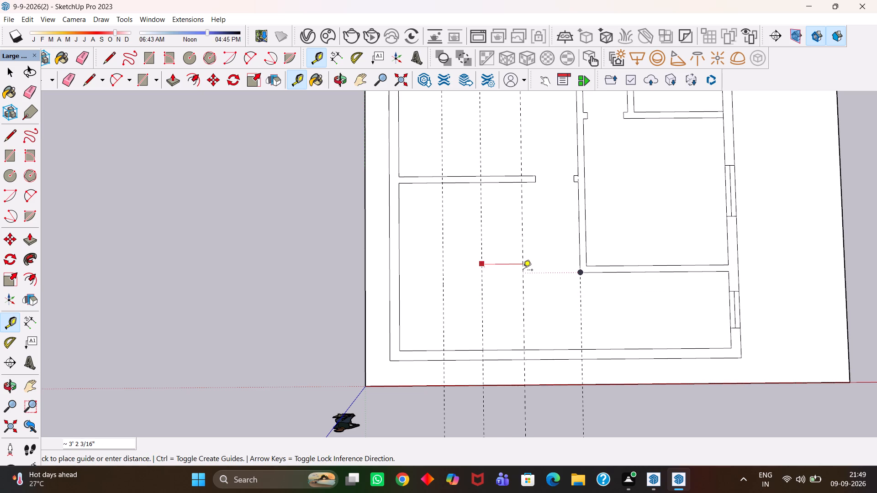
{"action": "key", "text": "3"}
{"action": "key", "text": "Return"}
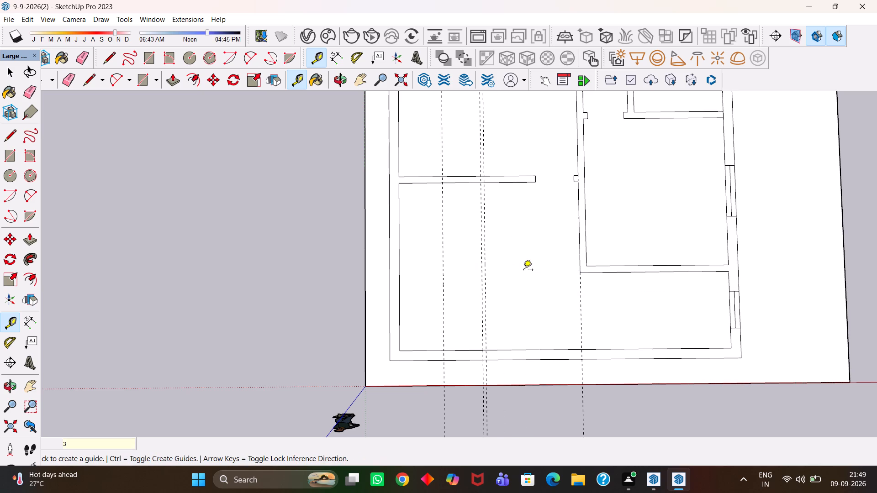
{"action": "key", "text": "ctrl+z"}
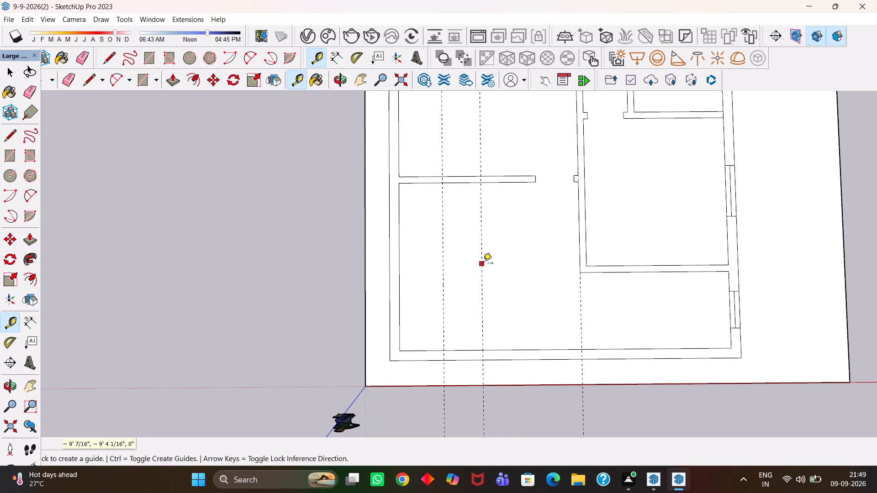
Place a guide 3' to the right of the 6' 4" guide in the bottom room.
{"action": "left_click", "coordinate": [482, 262]}
{"action": "type", "text": "3'"}
{"action": "key", "text": "Return"}
Draw a 6' by 9" window across the bottom outer wall between the two 3' offset guides, with a lengthwise centre line.
{"action": "key", "text": "r"}
{"action": "scroll", "coordinate": [447, 324], "scroll_direction": "up", "scroll_amount": 1}
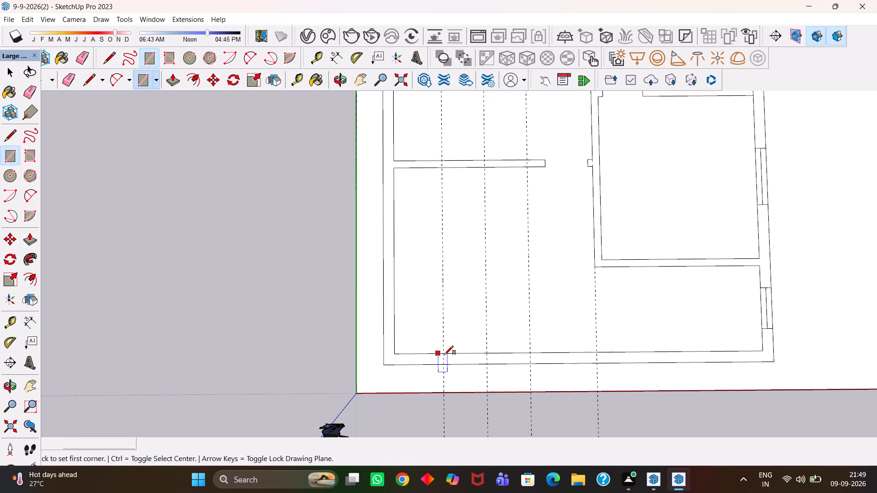
{"action": "left_click", "coordinate": [444, 356]}
{"action": "left_click", "coordinate": [532, 362]}
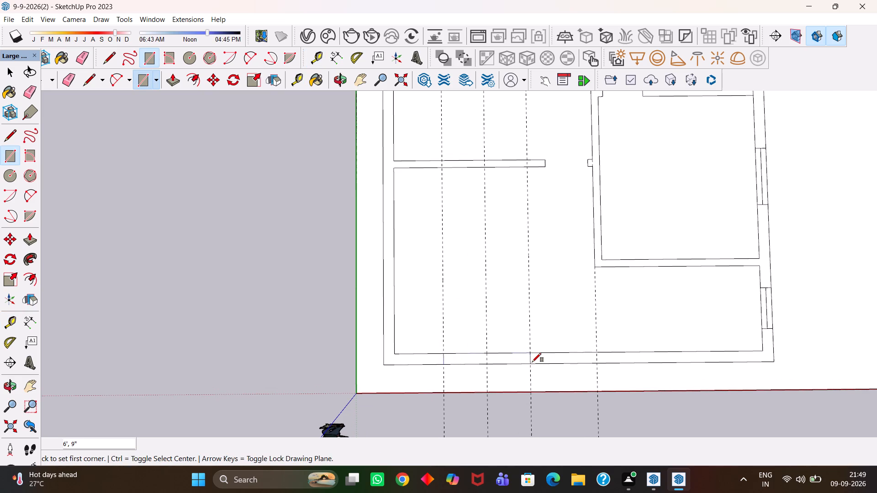
{"action": "scroll", "coordinate": [532, 362], "scroll_direction": "up", "scroll_amount": 3}
{"action": "key", "text": "l"}
{"action": "left_click", "coordinate": [530, 356]}
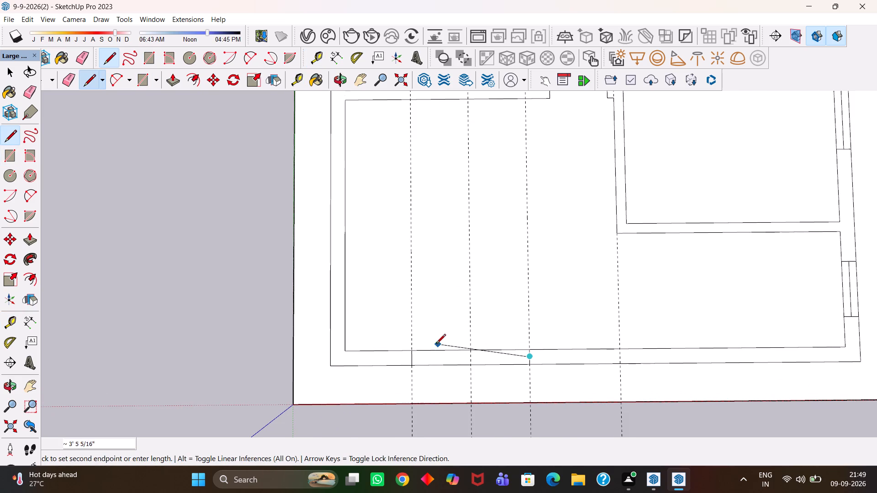
{"action": "left_click", "coordinate": [413, 359]}
Erase the four vertical guides crossing the bottom room and its new window.
{"action": "scroll", "coordinate": [413, 359], "scroll_direction": "down", "scroll_amount": 2}
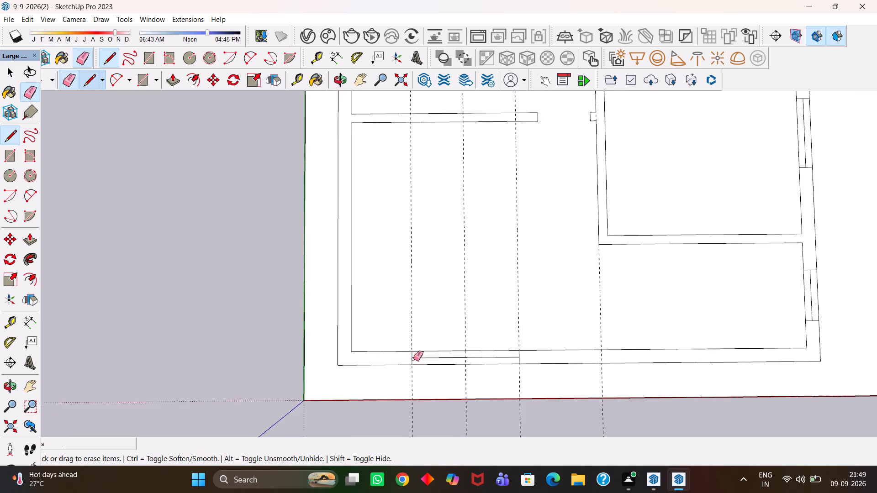
{"action": "key", "text": "e"}
{"action": "scroll", "coordinate": [413, 359], "scroll_direction": "down", "scroll_amount": 2}
{"action": "left_click_drag", "start_coordinate": [408, 320], "coordinate": [513, 329]}
{"action": "left_click_drag", "start_coordinate": [558, 326], "coordinate": [577, 324]}
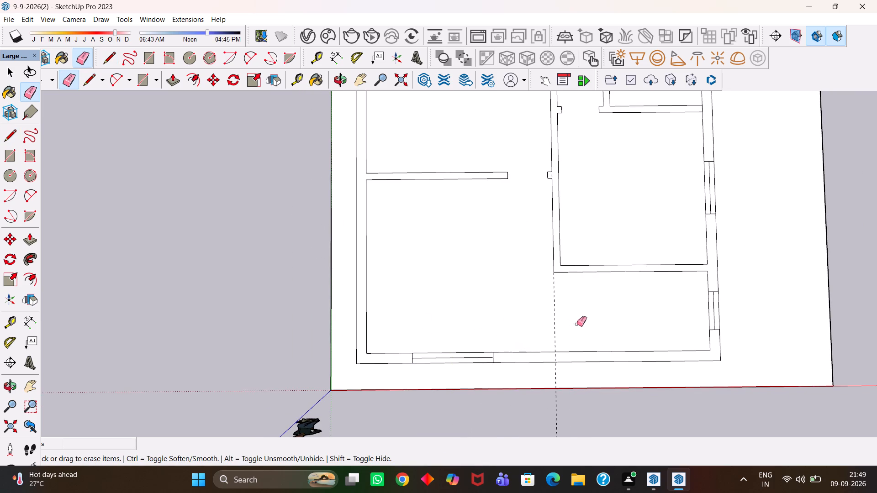
{"action": "left_click_drag", "start_coordinate": [564, 322], "coordinate": [540, 323]}
Place a horizontal guide at the midpoint of the bottom room's left wall, about 6' 6" below the partition.
{"action": "scroll", "coordinate": [478, 303], "scroll_direction": "down", "scroll_amount": 2}
{"action": "key", "text": "h"}
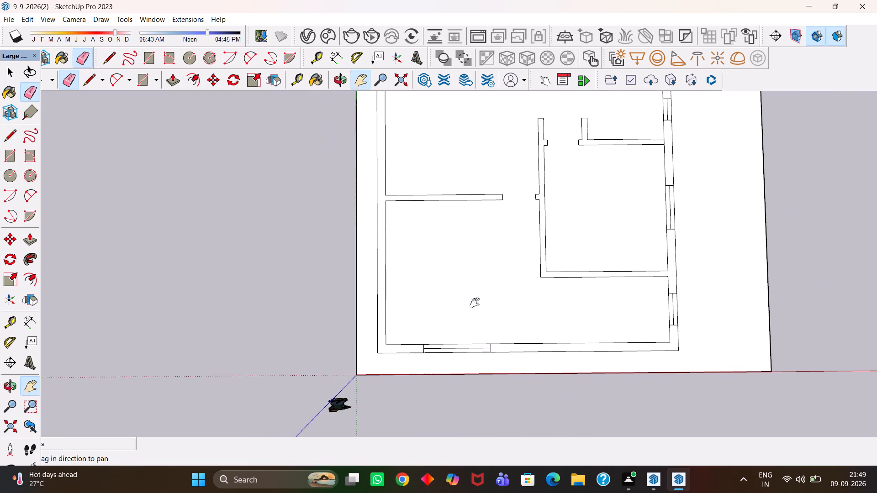
{"action": "scroll", "coordinate": [475, 303], "scroll_direction": "down", "scroll_amount": 1}
{"action": "left_click_drag", "start_coordinate": [441, 297], "coordinate": [441, 325]}
{"action": "scroll", "coordinate": [440, 326], "scroll_direction": "up", "scroll_amount": 2}
{"action": "key", "text": "t"}
{"action": "left_click", "coordinate": [423, 220]}
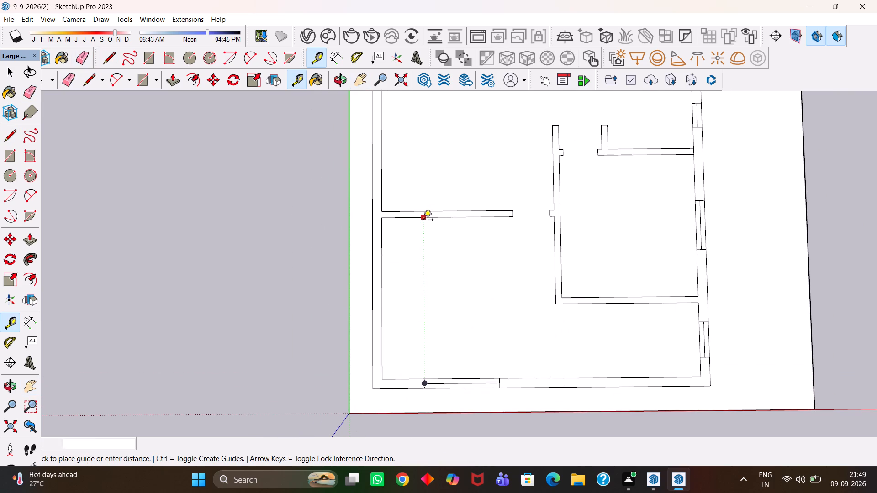
{"action": "key", "text": "space"}
{"action": "key", "text": "t"}
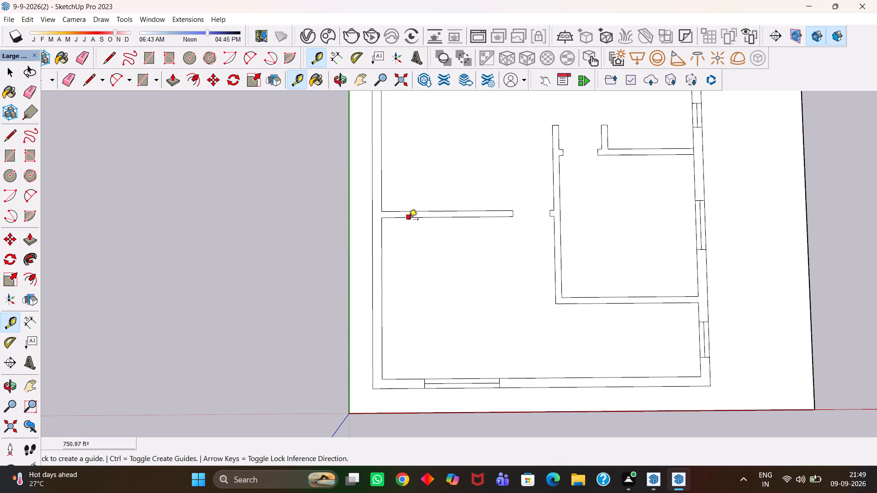
{"action": "left_click", "coordinate": [409, 220]}
{"action": "left_click", "coordinate": [383, 295]}
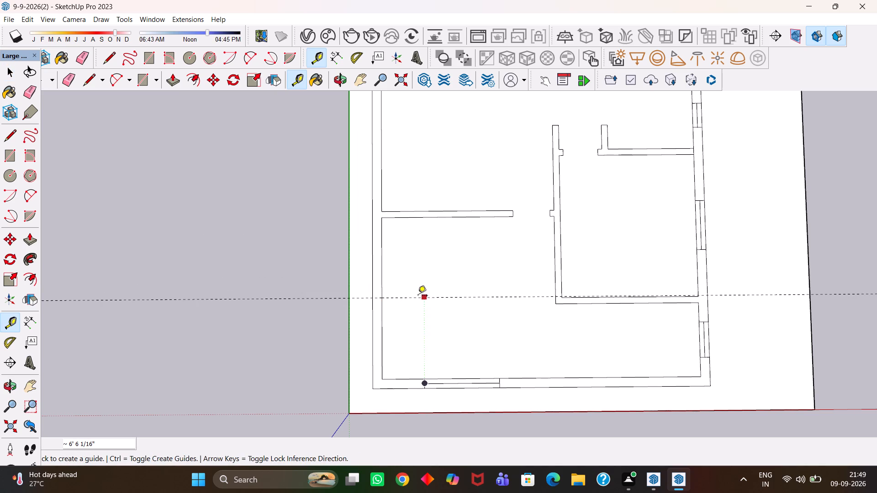
{"action": "left_click", "coordinate": [418, 296]}
{"action": "key", "text": "Escape"}
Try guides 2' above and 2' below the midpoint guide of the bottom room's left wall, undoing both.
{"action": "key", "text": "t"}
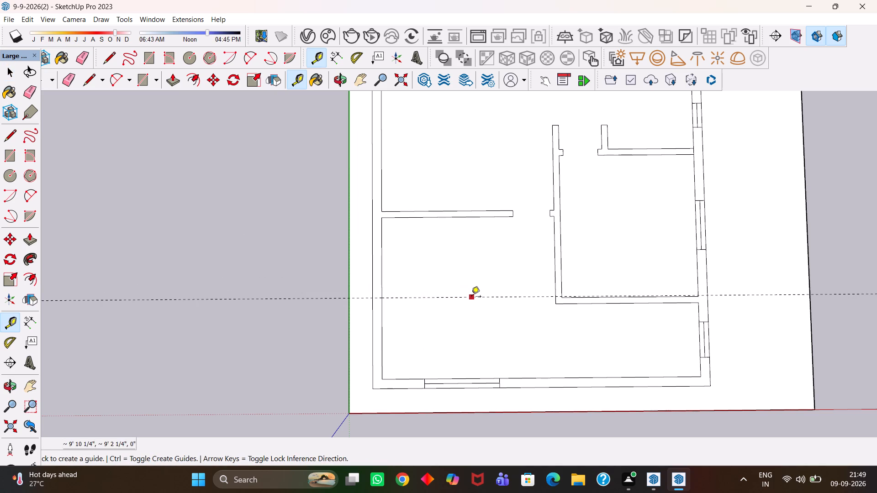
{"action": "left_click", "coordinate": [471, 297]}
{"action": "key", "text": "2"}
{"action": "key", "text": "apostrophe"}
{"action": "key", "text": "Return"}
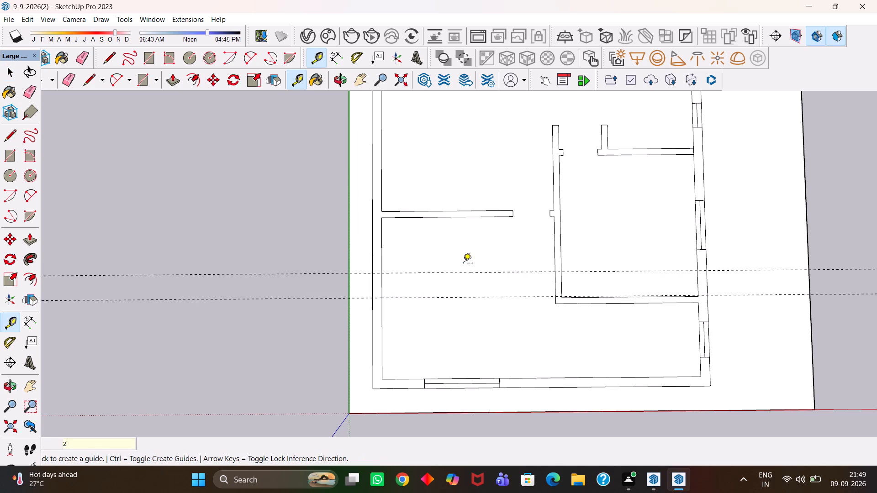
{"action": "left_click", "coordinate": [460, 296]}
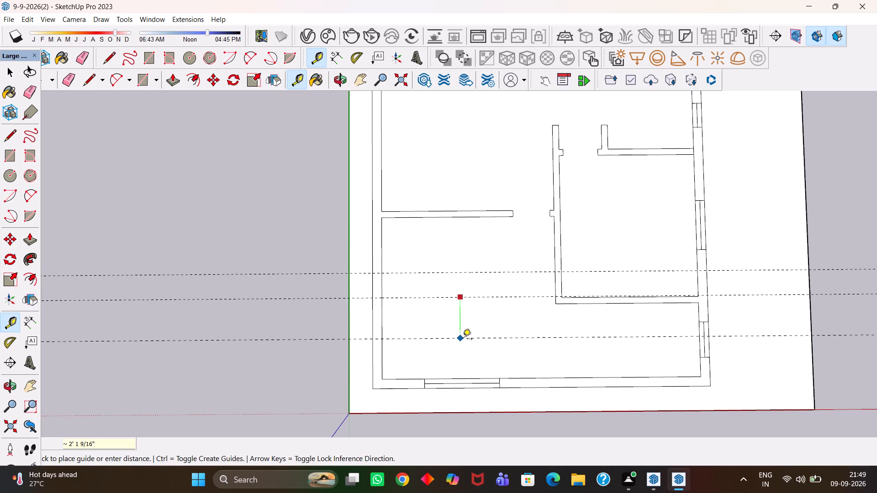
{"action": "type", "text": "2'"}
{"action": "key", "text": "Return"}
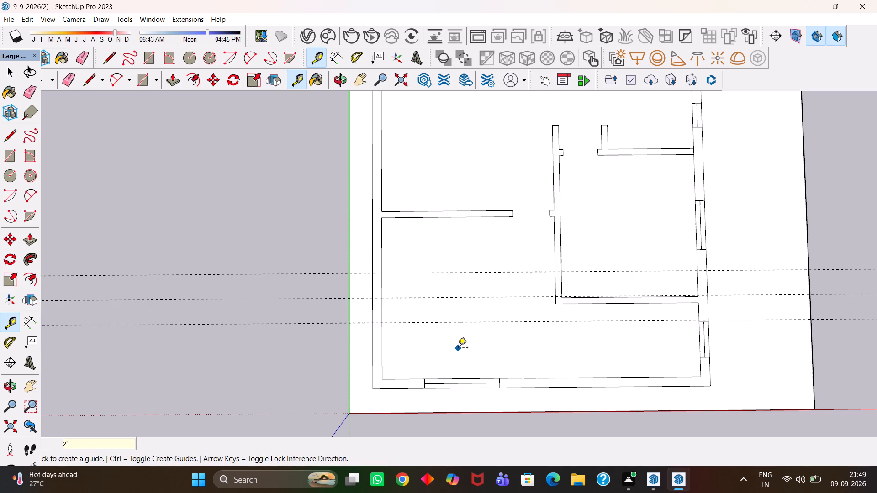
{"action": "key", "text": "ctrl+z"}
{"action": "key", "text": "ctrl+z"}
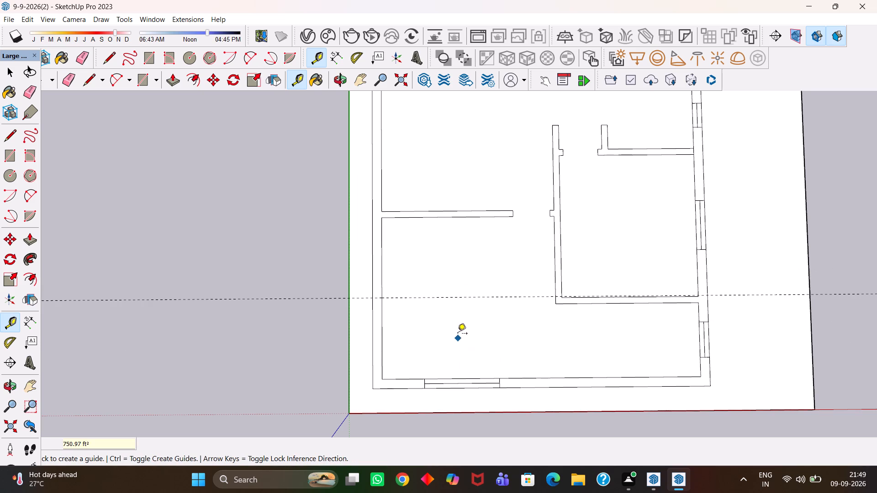
Place horizontal guides 3' above and 3' below the midpoint guide of the bottom room's left wall.
{"action": "key", "text": "r"}
{"action": "key", "text": "t"}
{"action": "left_click", "coordinate": [460, 299]}
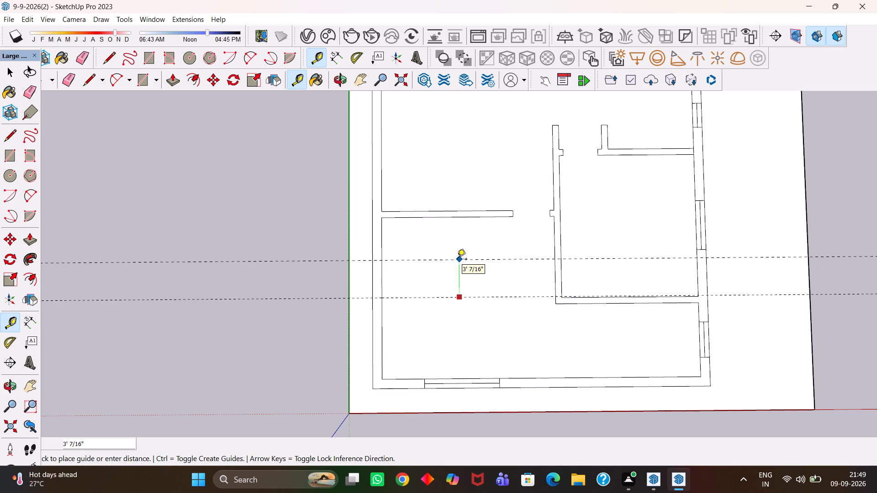
{"action": "type", "text": "3'"}
{"action": "key", "text": "Return"}
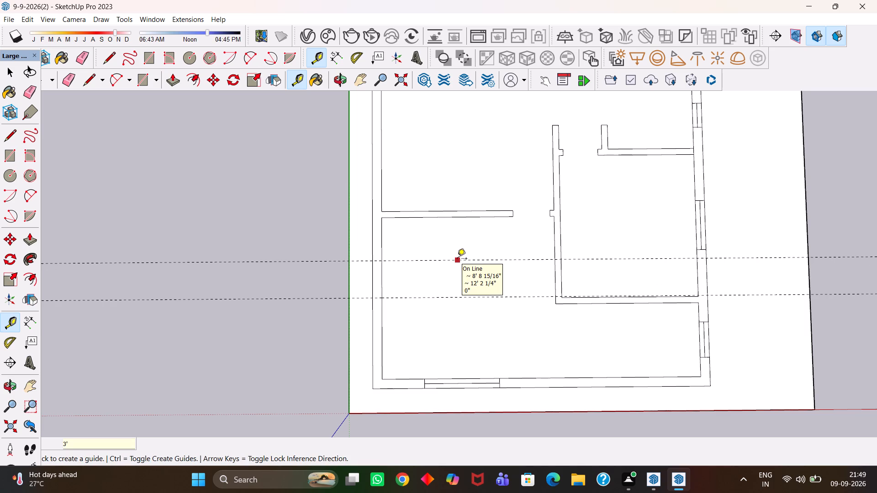
{"action": "left_click", "coordinate": [444, 296]}
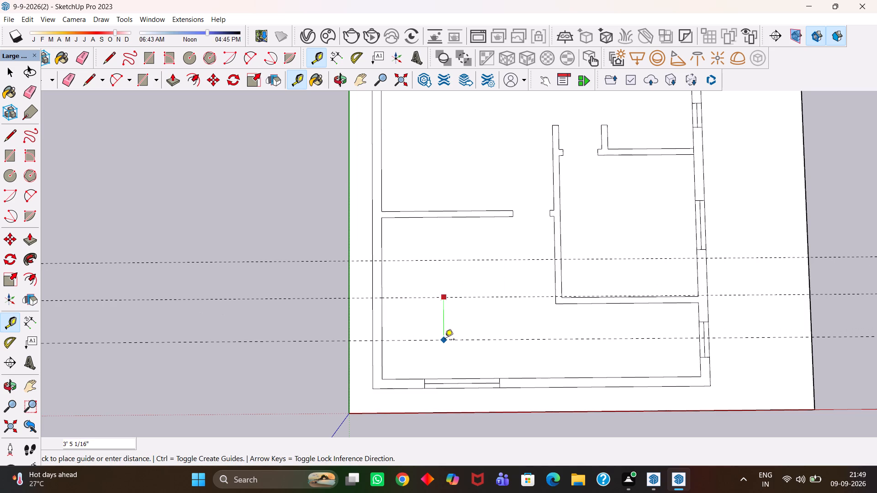
{"action": "type", "text": "3'"}
{"action": "key", "text": "Return"}
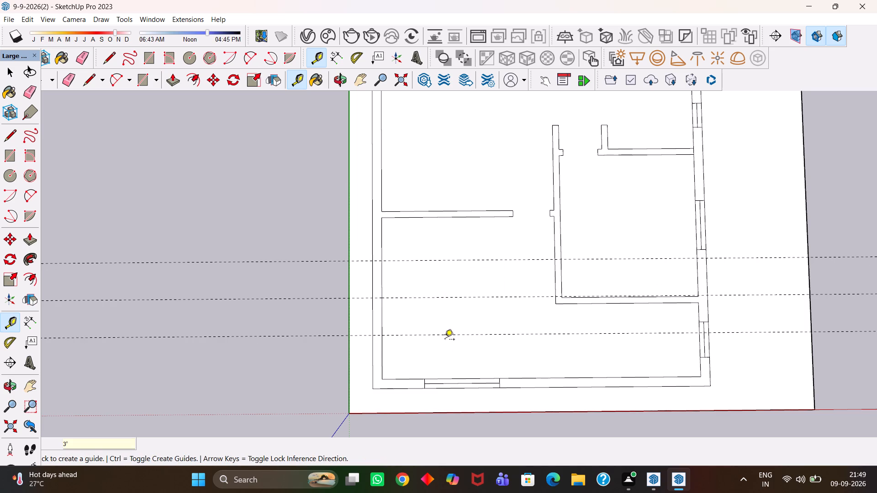
Draw a 6' by 9" window across the bottom room's left outer wall between the two 3' offset guides, with a lengthwise centre line.
{"action": "key", "text": "r"}
{"action": "left_click", "coordinate": [374, 334]}
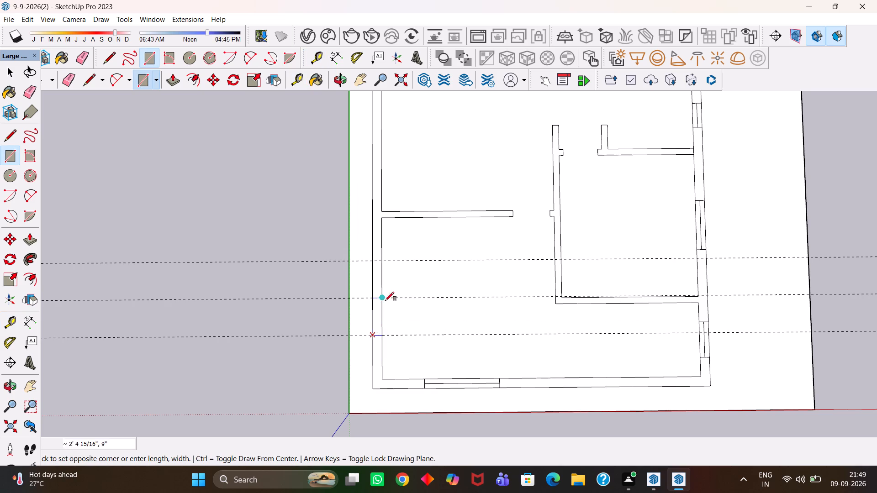
{"action": "left_click", "coordinate": [380, 261]}
{"action": "scroll", "coordinate": [373, 257], "scroll_direction": "up", "scroll_amount": 6}
{"action": "key", "text": "l"}
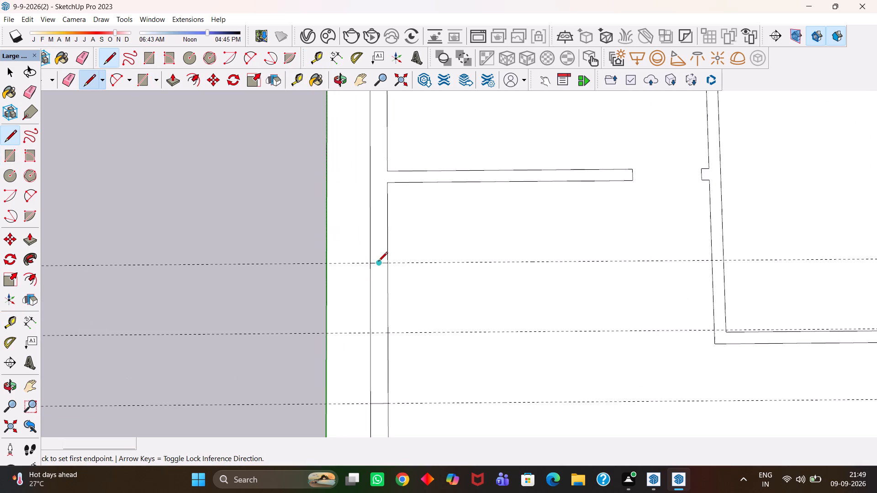
{"action": "left_click", "coordinate": [378, 262]}
{"action": "key", "text": "h"}
{"action": "scroll", "coordinate": [375, 327], "scroll_direction": "down", "scroll_amount": 5}
{"action": "left_click_drag", "start_coordinate": [378, 370], "coordinate": [377, 322]}
{"action": "key", "text": "Escape"}
{"action": "scroll", "coordinate": [374, 327], "scroll_direction": "up", "scroll_amount": 3}
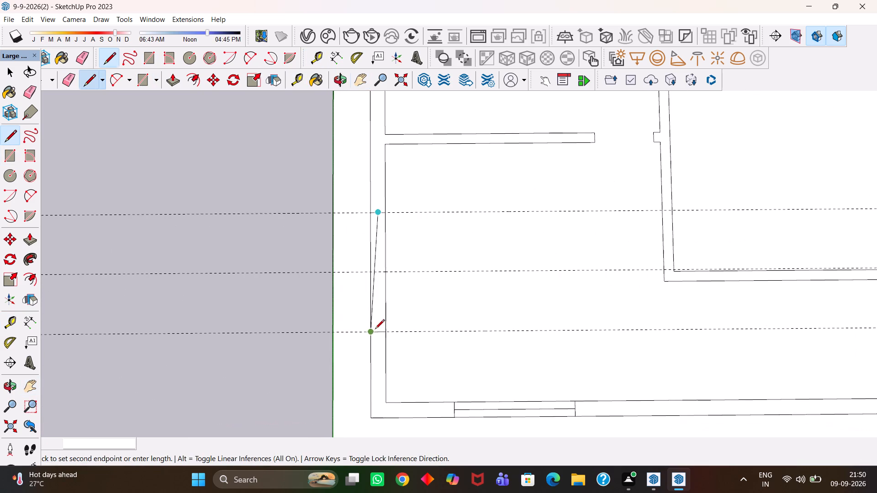
{"action": "left_click", "coordinate": [379, 332]}
{"action": "scroll", "coordinate": [379, 332], "scroll_direction": "down", "scroll_amount": 2}
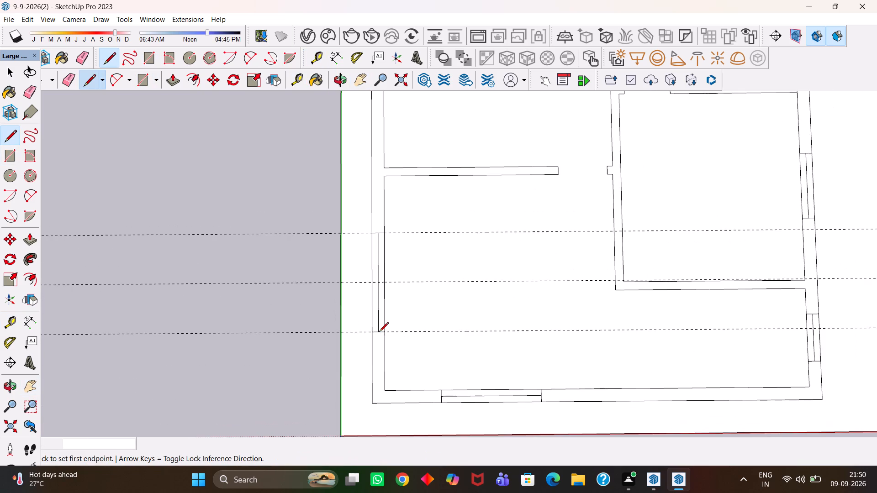
Erase the three horizontal guides crossing the bottom room and its left-wall window.
{"action": "scroll", "coordinate": [379, 332], "scroll_direction": "down", "scroll_amount": 2}
{"action": "key", "text": "e"}
{"action": "left_click_drag", "start_coordinate": [468, 245], "coordinate": [468, 245]}
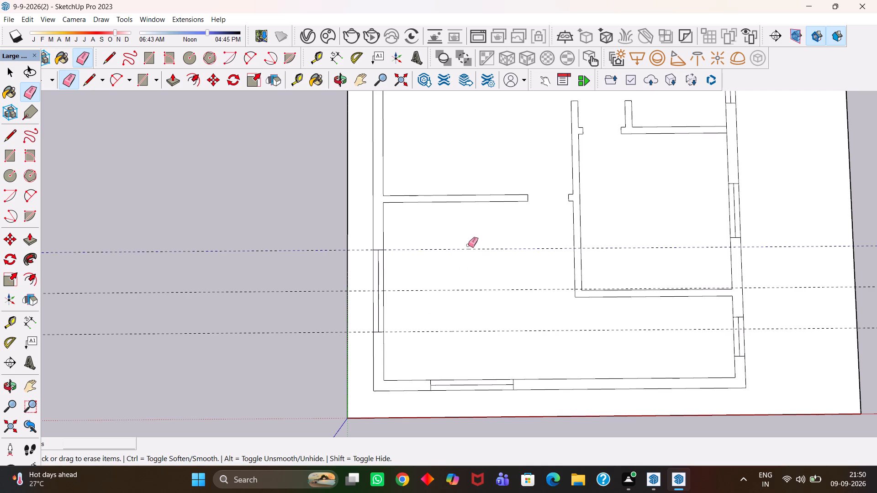
{"action": "left_click_drag", "start_coordinate": [468, 245], "coordinate": [475, 342]}
Place a horizontal guide at the midpoint of the middle room's left wall, offset from the partition above it.
{"action": "scroll", "coordinate": [467, 334], "scroll_direction": "down", "scroll_amount": 5}
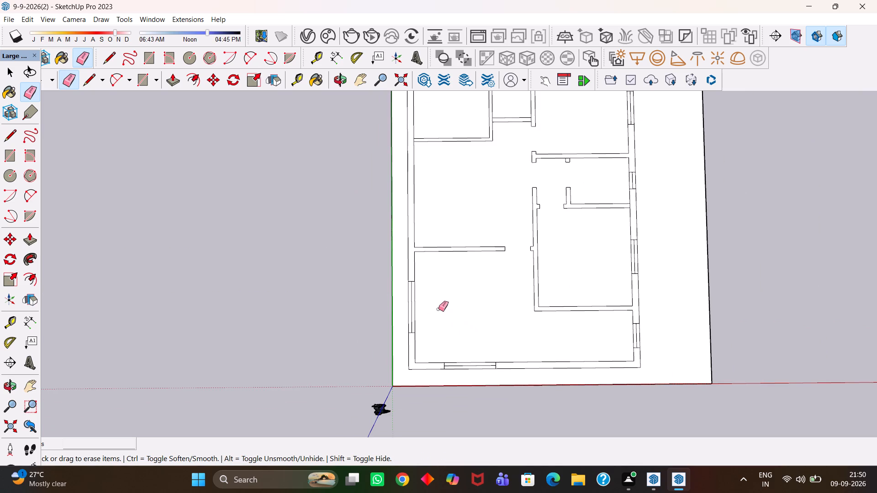
{"action": "key", "text": "h"}
{"action": "left_click_drag", "start_coordinate": [452, 265], "coordinate": [453, 303]}
{"action": "left_click_drag", "start_coordinate": [451, 248], "coordinate": [447, 297]}
{"action": "left_click_drag", "start_coordinate": [435, 267], "coordinate": [432, 273]}
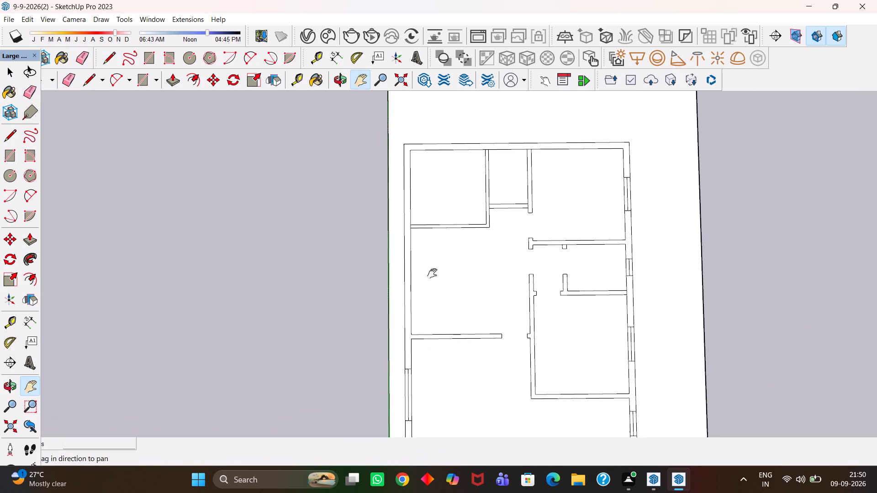
{"action": "left_click_drag", "start_coordinate": [432, 273], "coordinate": [416, 289]}
{"action": "key", "text": "t"}
{"action": "left_click", "coordinate": [412, 253]}
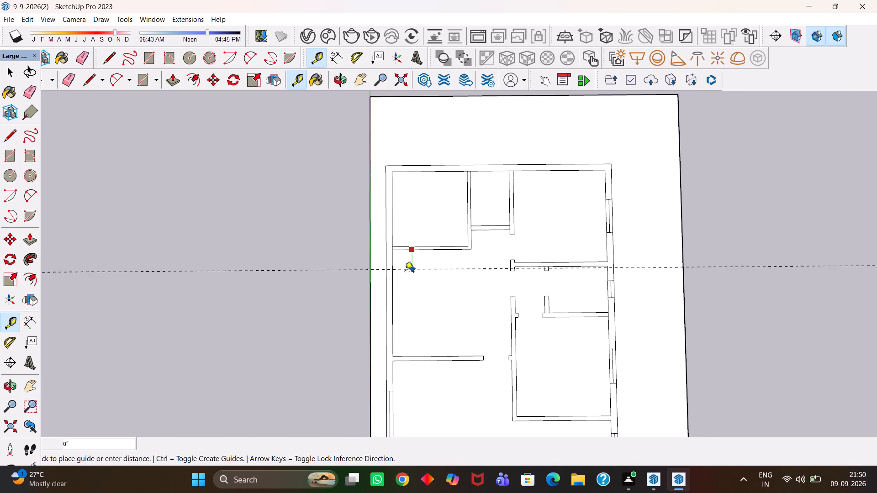
{"action": "left_click", "coordinate": [393, 303]}
Place horizontal guides 2' above and 2' below the midpoint guide of the middle room's left wall.
{"action": "left_click", "coordinate": [402, 304]}
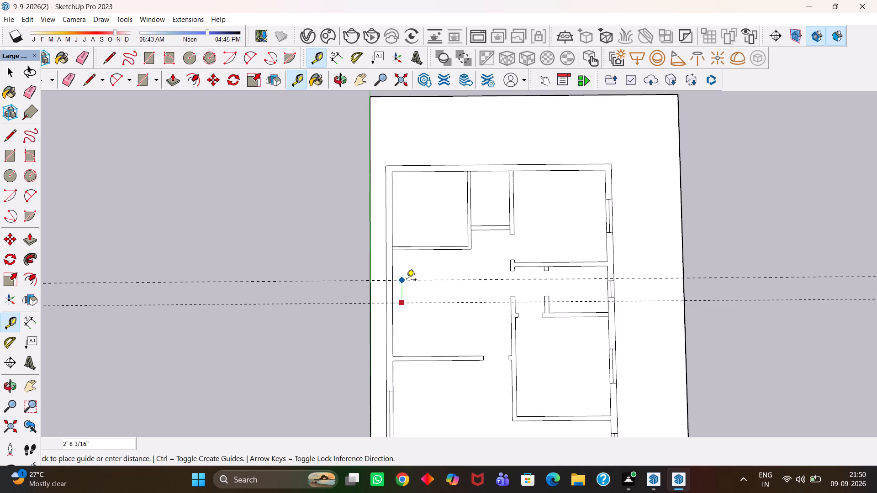
{"action": "type", "text": "2'"}
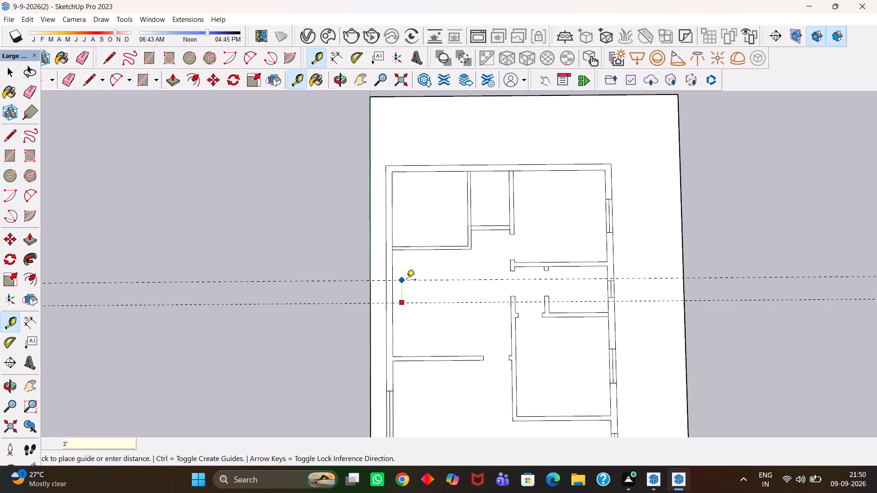
{"action": "key", "text": "Return"}
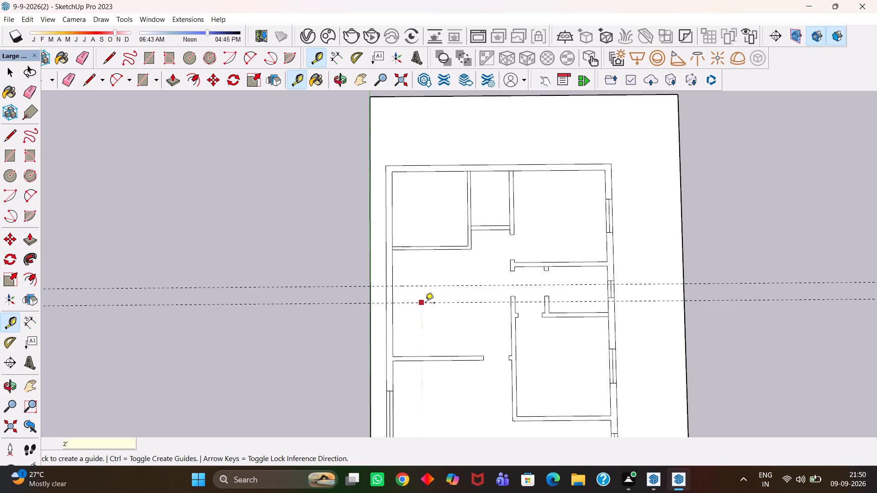
{"action": "left_click", "coordinate": [429, 304]}
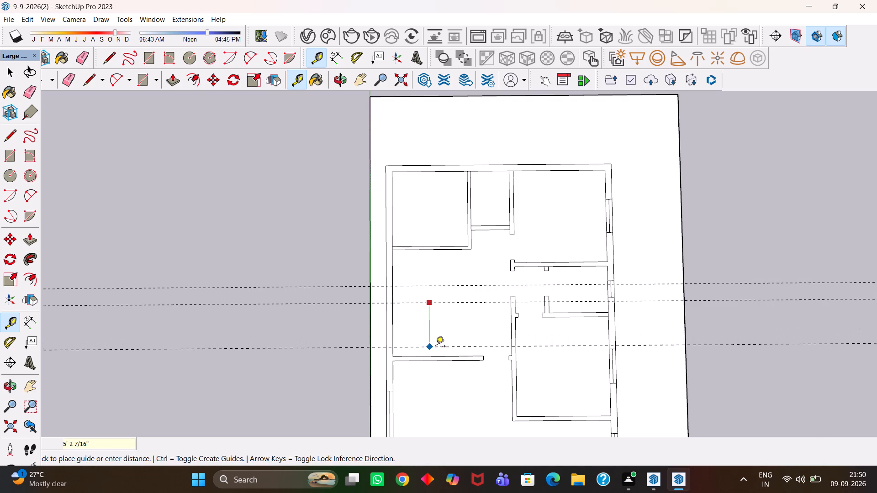
{"action": "type", "text": "2'"}
{"action": "key", "text": "Return"}
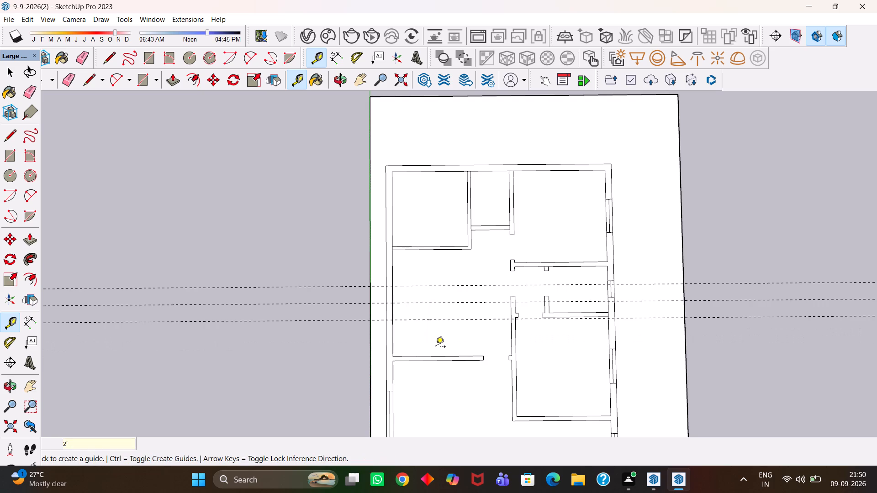
Draw a 4' by 9" window across the middle room's left outer wall between the 2' offset guides, with a lengthwise centre line.
{"action": "key", "text": "r"}
{"action": "scroll", "coordinate": [429, 341], "scroll_direction": "up", "scroll_amount": 4}
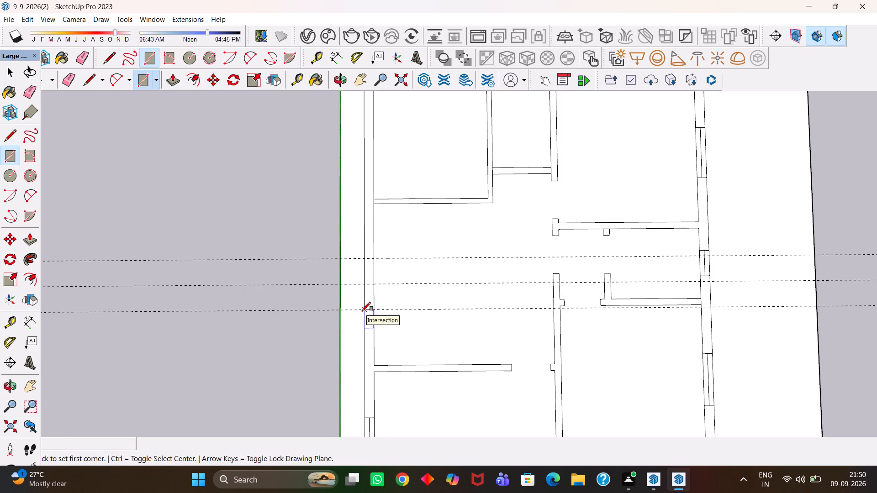
{"action": "left_click", "coordinate": [365, 310]}
{"action": "left_click", "coordinate": [376, 260]}
{"action": "scroll", "coordinate": [376, 260], "scroll_direction": "up", "scroll_amount": 4}
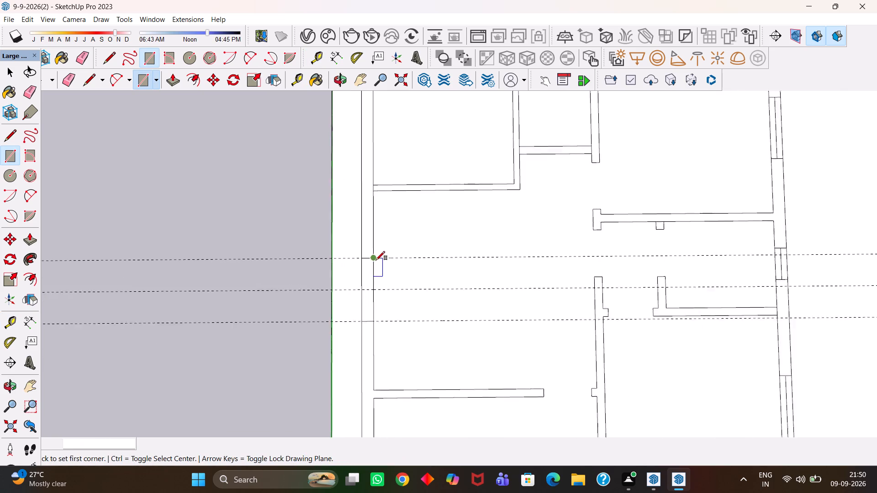
{"action": "key", "text": "l"}
{"action": "left_click", "coordinate": [365, 259]}
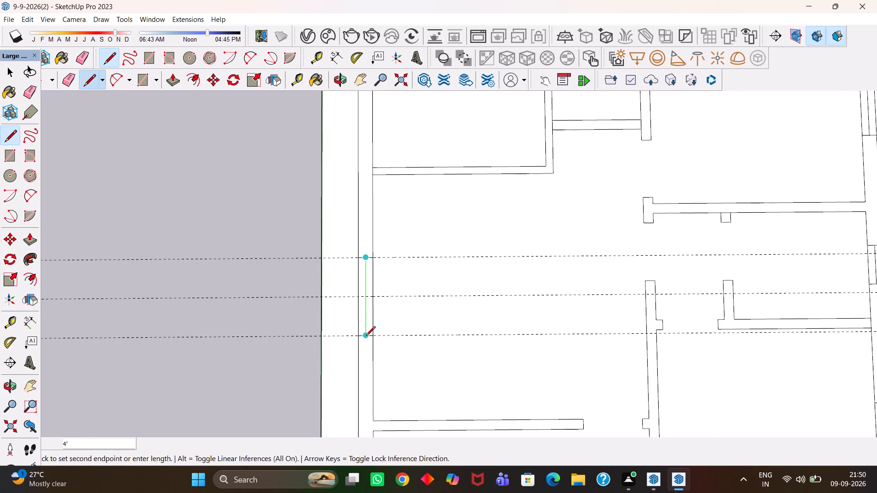
{"action": "left_click", "coordinate": [366, 336]}
Erase the three horizontal guides crossing the middle room and its left-wall window.
{"action": "scroll", "coordinate": [366, 336], "scroll_direction": "down", "scroll_amount": 3}
{"action": "key", "text": "e"}
{"action": "left_click_drag", "start_coordinate": [416, 272], "coordinate": [429, 351]}
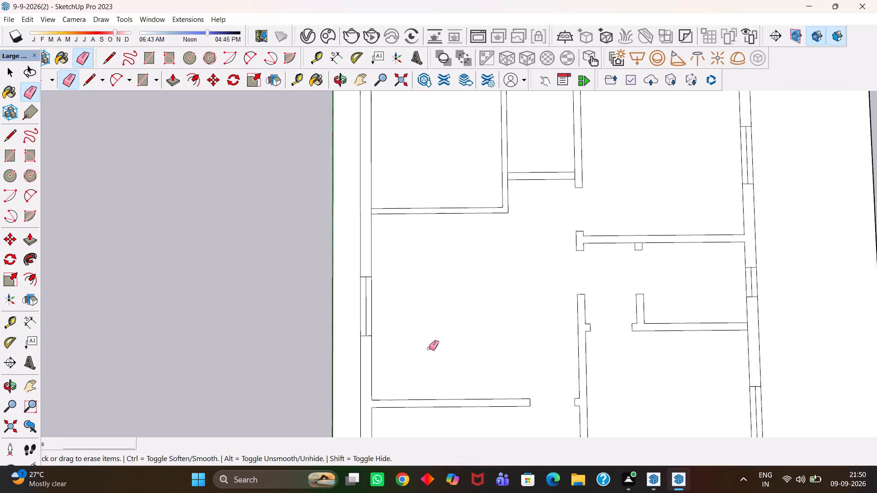
Place a horizontal guide at the midpoint of the top-left room's left wall, 4' 6" below the top wall's inner face.
{"action": "scroll", "coordinate": [429, 348], "scroll_direction": "down", "scroll_amount": 3}
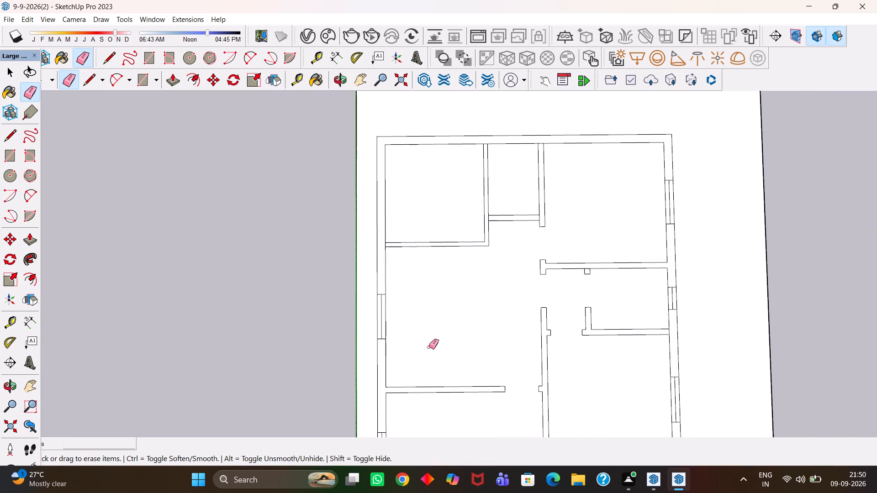
{"action": "key", "text": "h"}
{"action": "scroll", "coordinate": [430, 345], "scroll_direction": "down", "scroll_amount": 2}
{"action": "left_click_drag", "start_coordinate": [428, 234], "coordinate": [428, 299]}
{"action": "scroll", "coordinate": [402, 284], "scroll_direction": "up", "scroll_amount": 2}
{"action": "key", "text": "t"}
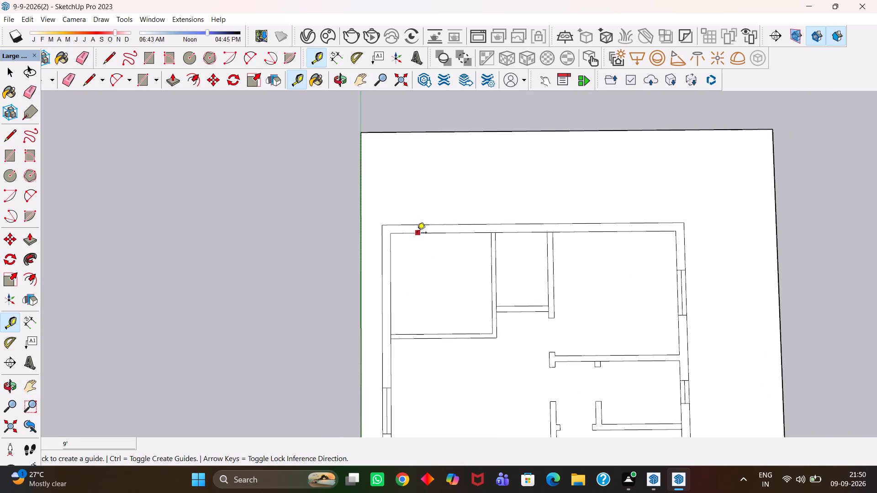
{"action": "left_click", "coordinate": [417, 234]}
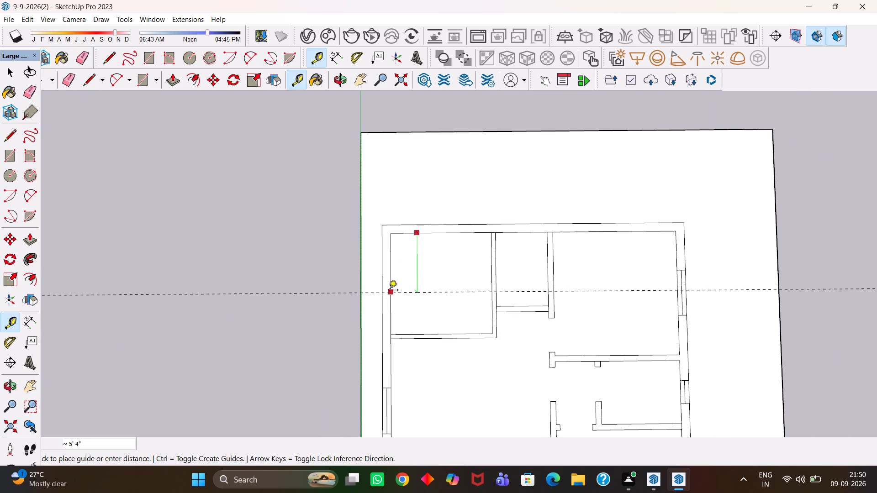
{"action": "left_click", "coordinate": [391, 287]}
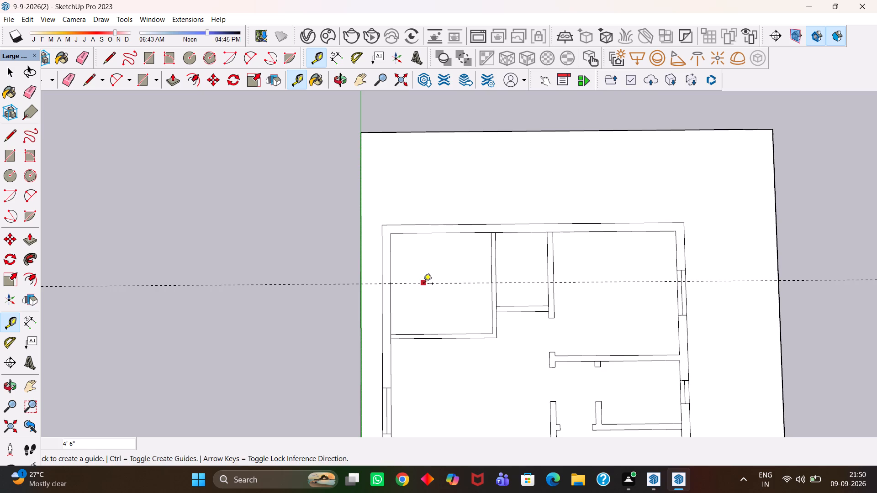
Place a guide 1'5" above the top-left room's midpoint guide, and another 3' below that new guide.
{"action": "left_click", "coordinate": [423, 284]}
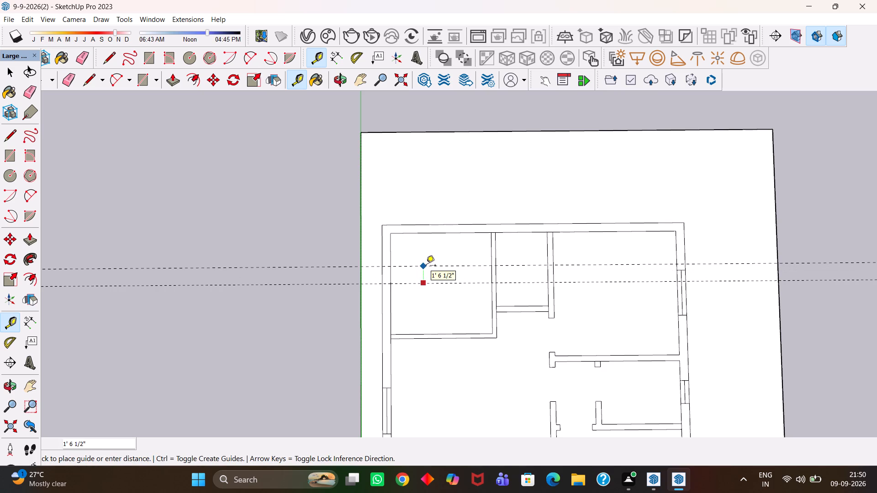
{"action": "type", "text": "1'5\""}
{"action": "key", "text": "Return"}
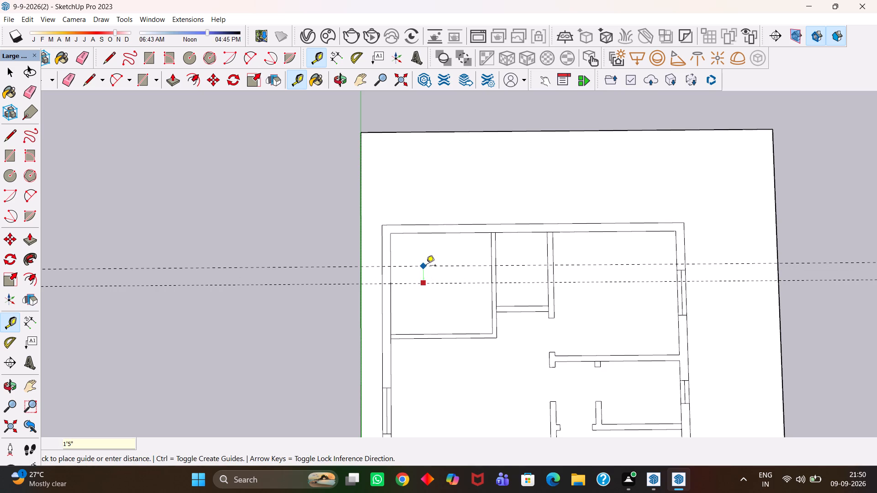
{"action": "left_click", "coordinate": [425, 266]}
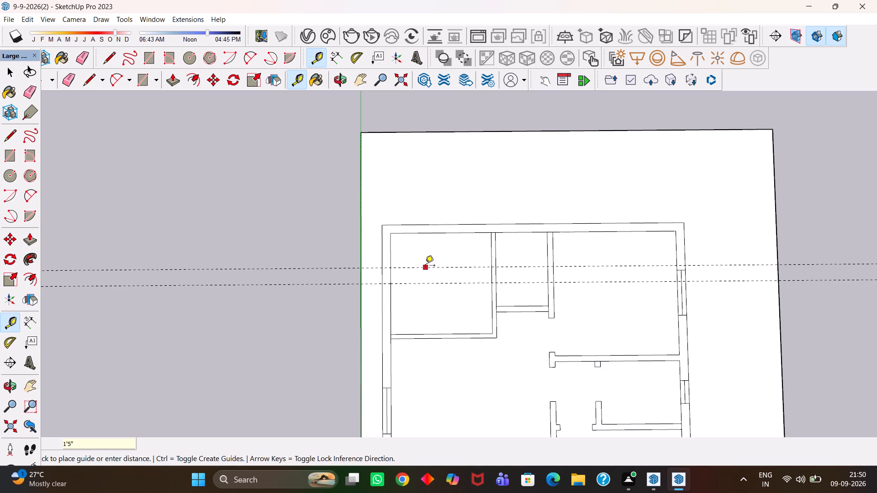
{"action": "type", "text": "3'"}
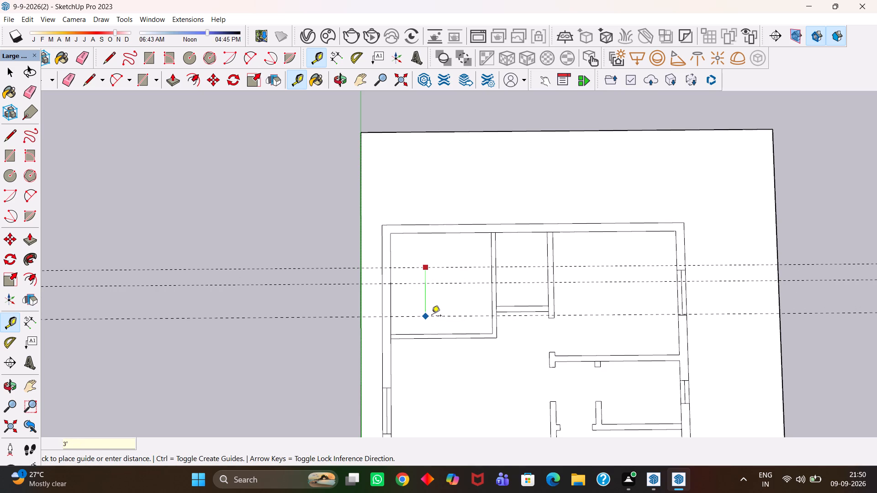
{"action": "key", "text": "Return"}
Draw a 3' by 9" window across the top-left room's left outer wall between the outermost guides, with a lengthwise centre line.
{"action": "key", "text": "r"}
{"action": "scroll", "coordinate": [411, 299], "scroll_direction": "up", "scroll_amount": 4}
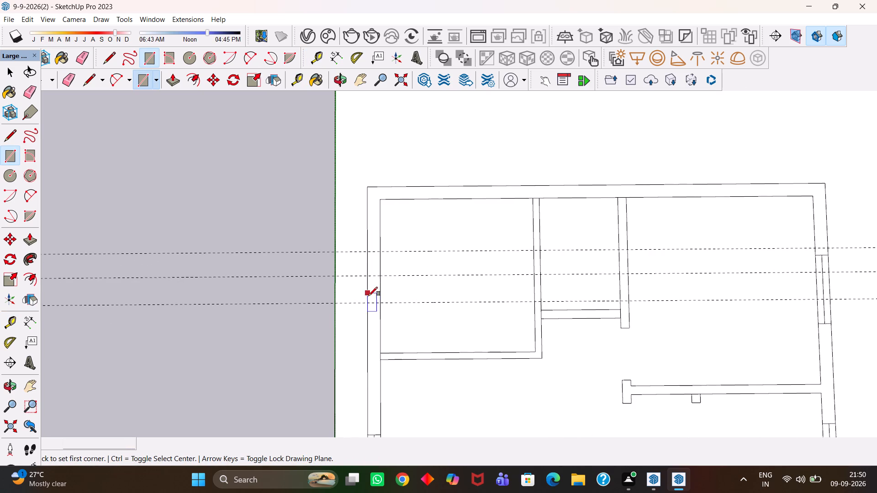
{"action": "left_click", "coordinate": [367, 301]}
{"action": "left_click", "coordinate": [380, 250]}
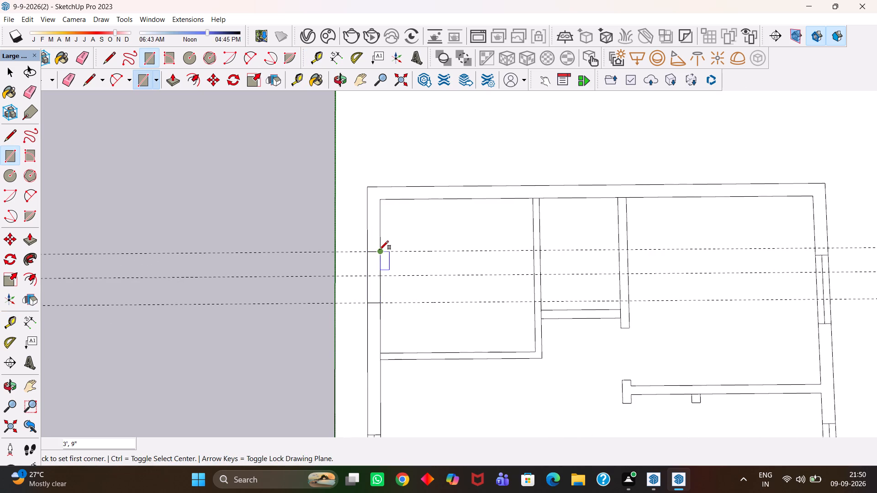
{"action": "scroll", "coordinate": [379, 251], "scroll_direction": "up", "scroll_amount": 3}
{"action": "key", "text": "l"}
{"action": "left_click", "coordinate": [370, 252]}
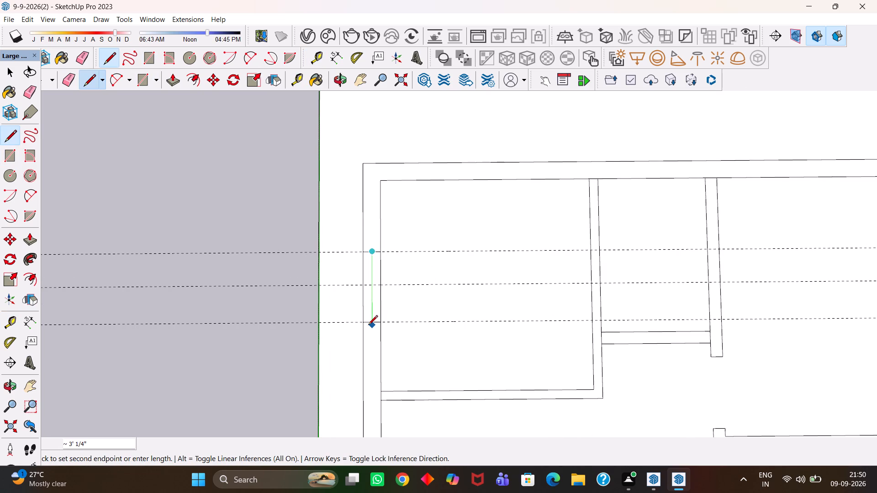
{"action": "left_click", "coordinate": [368, 325]}
Erase the three horizontal guides crossing the top-left room and its window.
{"action": "key", "text": "e"}
{"action": "left_click_drag", "start_coordinate": [424, 251], "coordinate": [426, 339]}
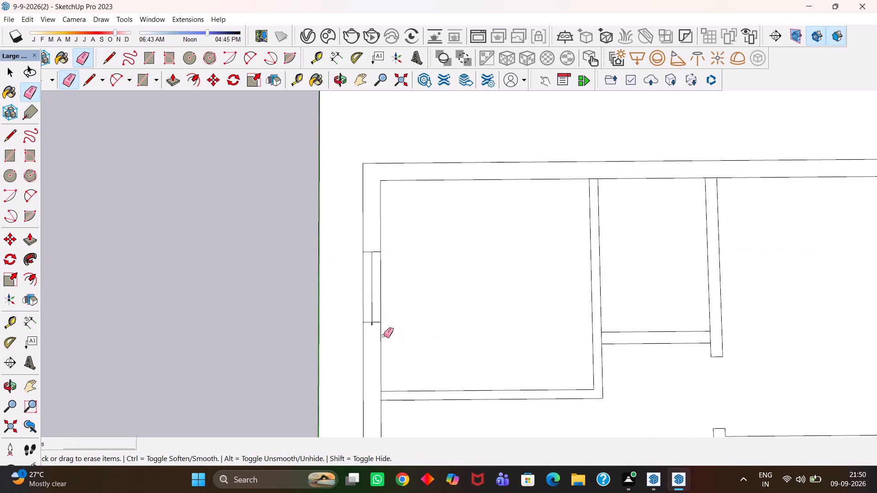
Erase the short end of the centre line overshooting the lower edge of the top-left room's window.
{"action": "scroll", "coordinate": [383, 336], "scroll_direction": "up", "scroll_amount": 5}
{"action": "left_click", "coordinate": [369, 320]}
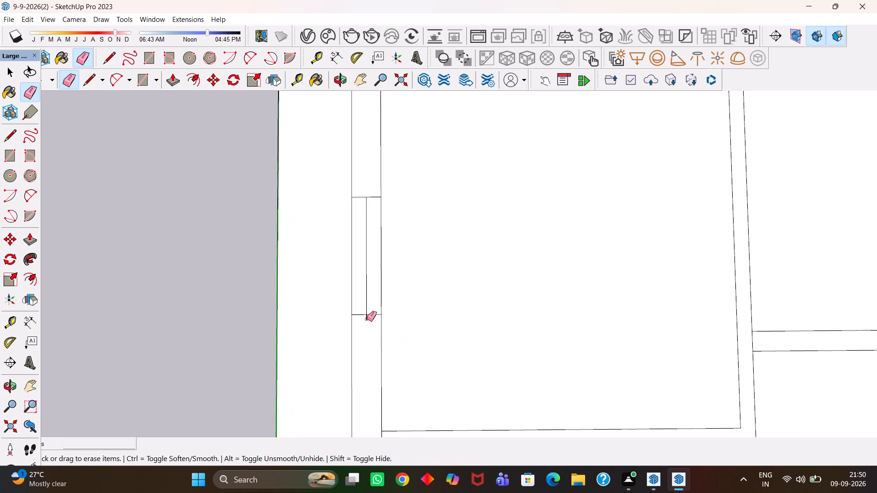
{"action": "left_click", "coordinate": [367, 319]}
{"action": "scroll", "coordinate": [379, 320], "scroll_direction": "down", "scroll_amount": 15}
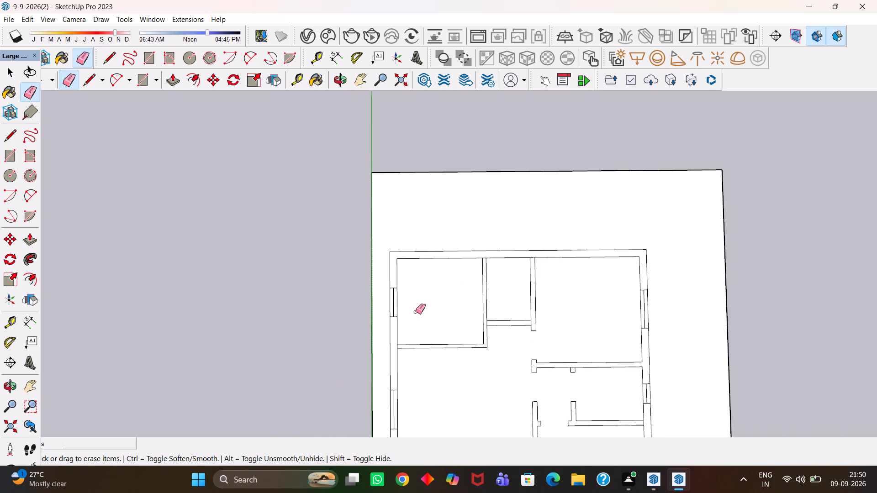
Place a vertical guide about 2' 2 7/8" from the left partition of the narrow top-middle room, near its midpoint.
{"action": "scroll", "coordinate": [416, 309], "scroll_direction": "up", "scroll_amount": 2}
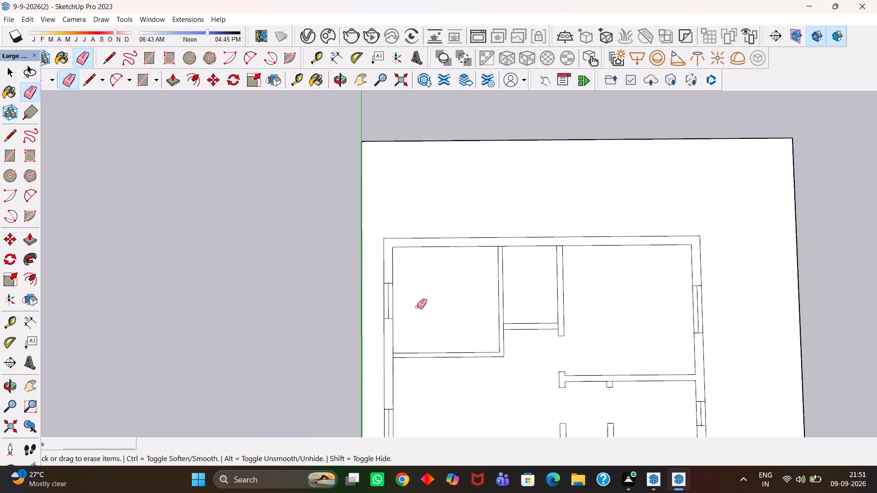
{"action": "scroll", "coordinate": [417, 307], "scroll_direction": "down", "scroll_amount": 2}
{"action": "scroll", "coordinate": [417, 307], "scroll_direction": "up", "scroll_amount": 3}
{"action": "key", "text": "h"}
{"action": "left_click_drag", "start_coordinate": [522, 272], "coordinate": [462, 309]}
{"action": "scroll", "coordinate": [462, 309], "scroll_direction": "up", "scroll_amount": 3}
{"action": "key", "text": "t"}
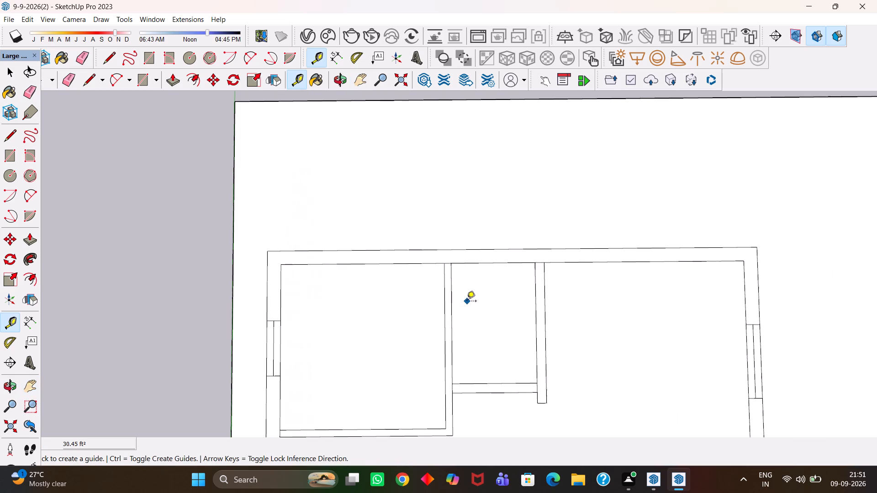
{"action": "left_click", "coordinate": [454, 304]}
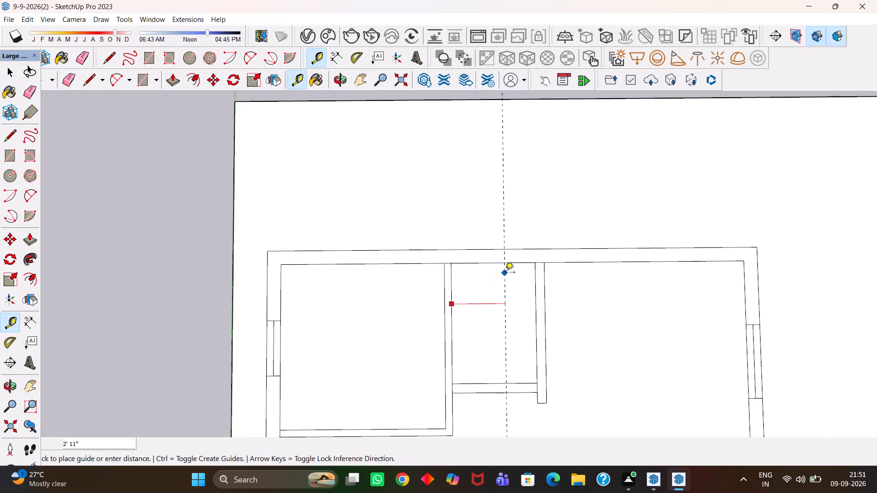
{"action": "left_click", "coordinate": [493, 263]}
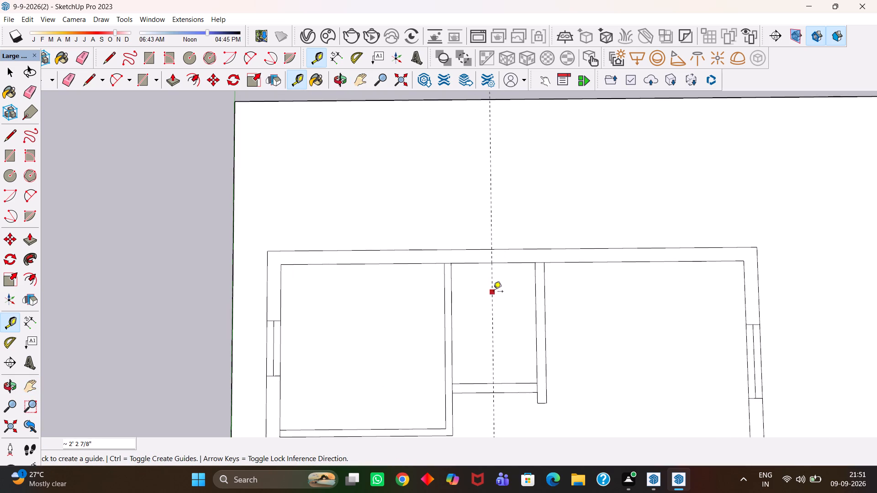
Place a guide 1' to the right of the narrow room's guide, and another 2' to the left of that new guide.
{"action": "left_click", "coordinate": [491, 299]}
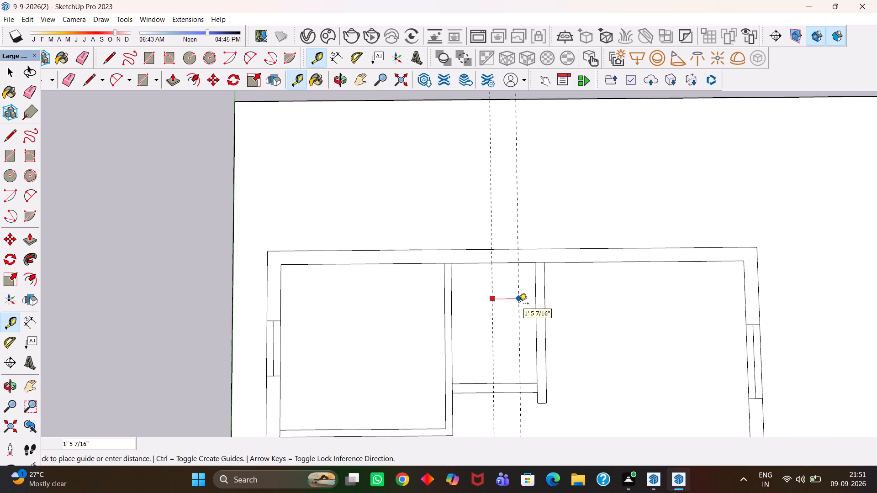
{"action": "type", "text": "1'"}
{"action": "key", "text": "Return"}
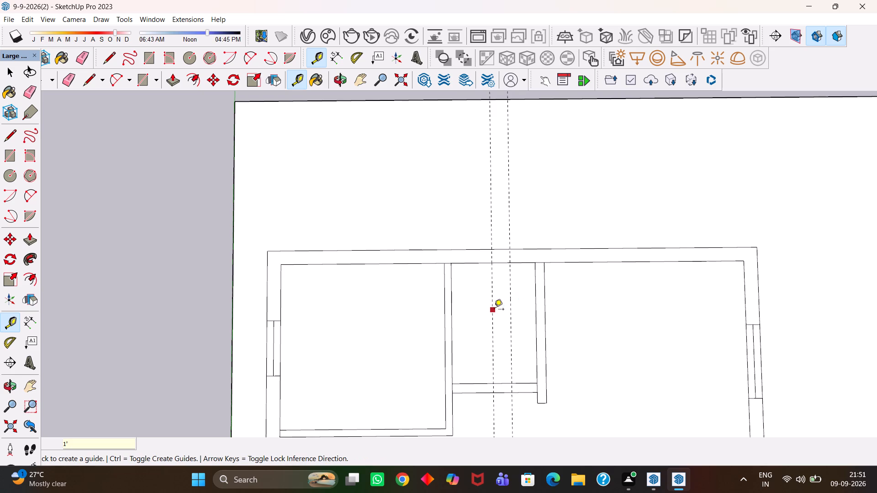
{"action": "scroll", "coordinate": [514, 286], "scroll_direction": "up", "scroll_amount": 2}
{"action": "left_click", "coordinate": [508, 286]}
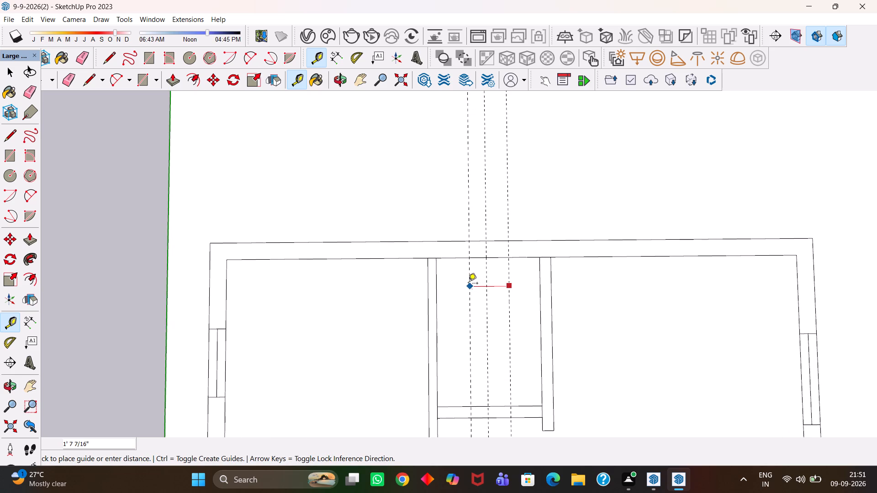
{"action": "type", "text": "2'"}
{"action": "key", "text": "Return"}
Draw a 2' by 9" window across the narrow room's top outer wall between the outermost guides, with a lengthwise centre line.
{"action": "key", "text": "r"}
{"action": "scroll", "coordinate": [459, 284], "scroll_direction": "up", "scroll_amount": 3}
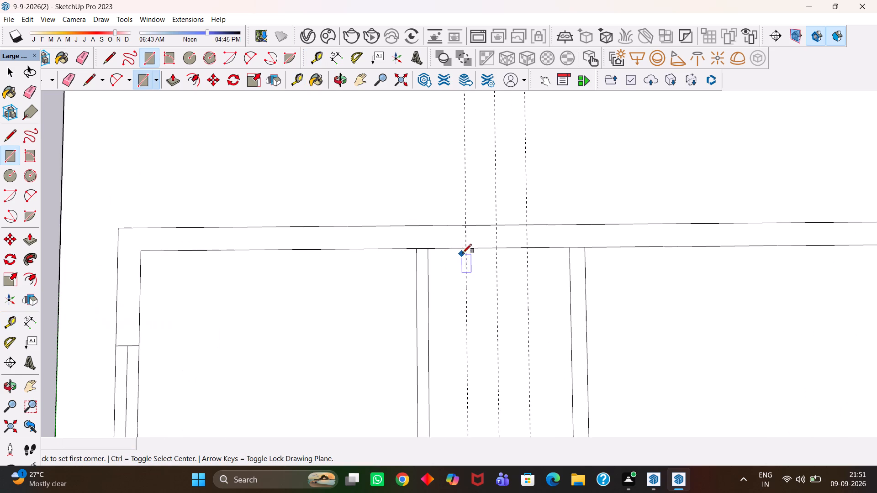
{"action": "left_click", "coordinate": [467, 250]}
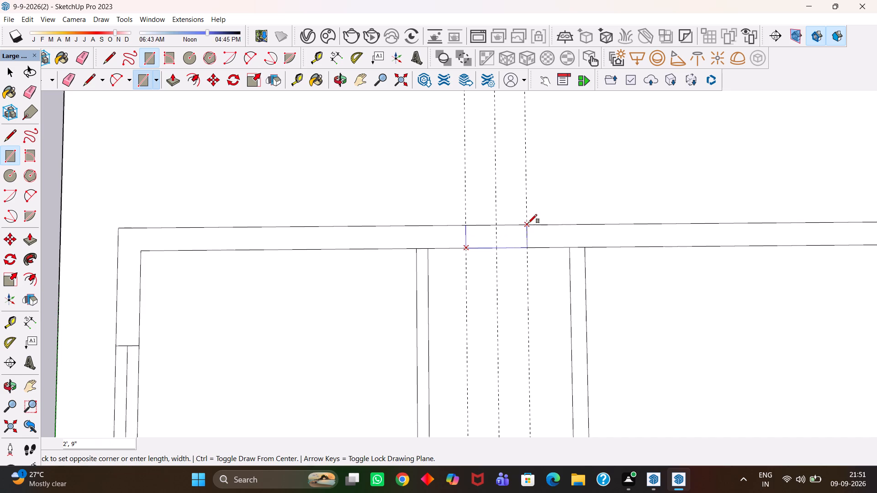
{"action": "left_click", "coordinate": [528, 223]}
{"action": "key", "text": "l"}
{"action": "left_click", "coordinate": [527, 236]}
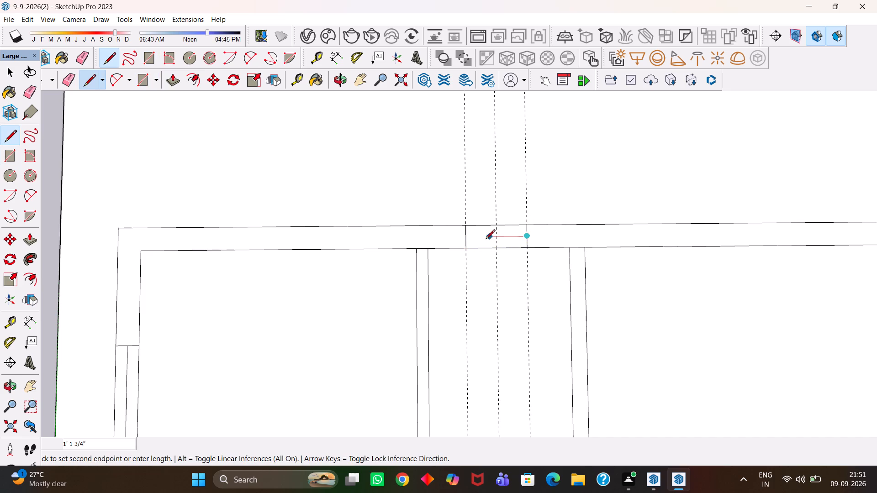
{"action": "left_click", "coordinate": [466, 241]}
Erase the three vertical guides crossing the narrow top-middle room and its window.
{"action": "key", "text": "e"}
{"action": "left_click_drag", "start_coordinate": [475, 278], "coordinate": [469, 299]}
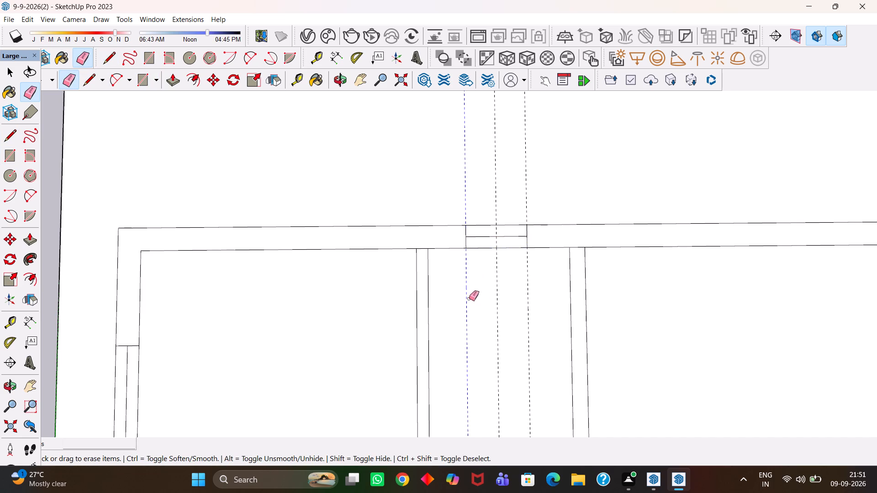
{"action": "left_click_drag", "start_coordinate": [469, 299], "coordinate": [530, 303]}
Draw a lengthwise centre line along the narrow top-middle room's lower partition, from one side wall to the other.
{"action": "scroll", "coordinate": [501, 297], "scroll_direction": "down", "scroll_amount": 12}
{"action": "key", "text": "h"}
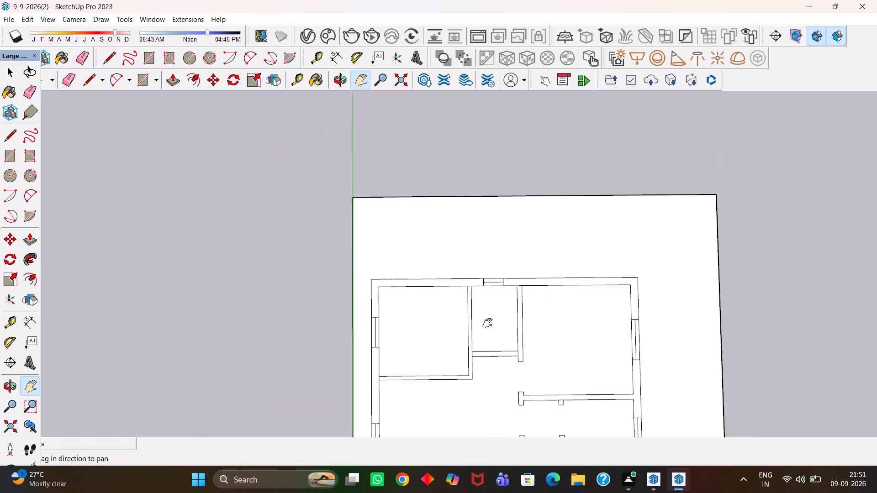
{"action": "left_click_drag", "start_coordinate": [509, 326], "coordinate": [441, 228]}
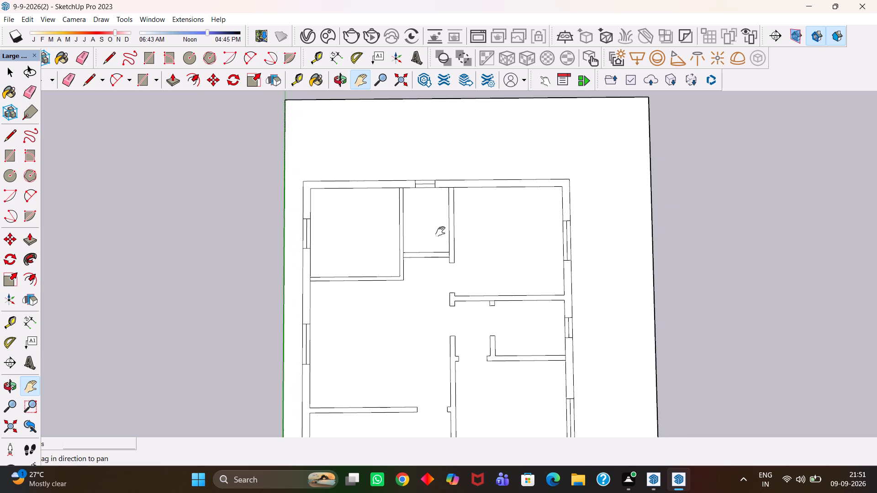
{"action": "scroll", "coordinate": [433, 259], "scroll_direction": "up", "scroll_amount": 7}
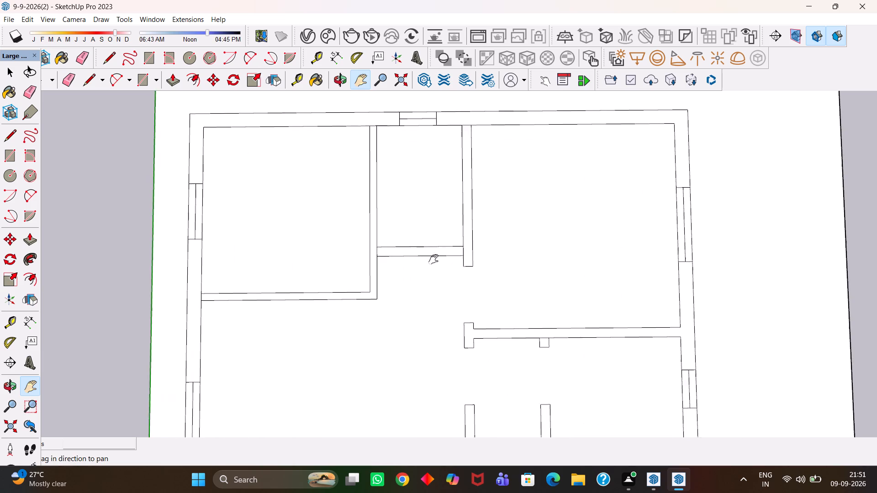
{"action": "scroll", "coordinate": [433, 259], "scroll_direction": "up", "scroll_amount": 4}
{"action": "key", "text": "l"}
{"action": "key", "text": "Return"}
{"action": "scroll", "coordinate": [433, 259], "scroll_direction": "up", "scroll_amount": 2}
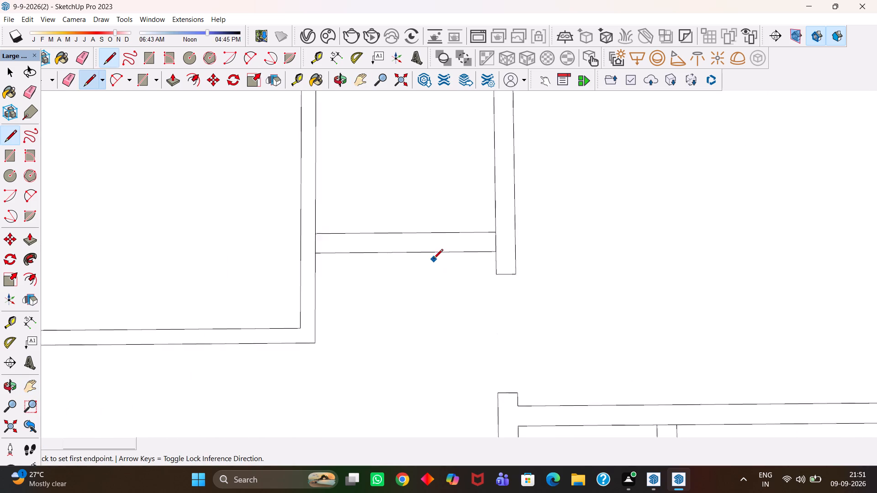
{"action": "scroll", "coordinate": [433, 259], "scroll_direction": "up", "scroll_amount": 1}
{"action": "left_click", "coordinate": [502, 238]}
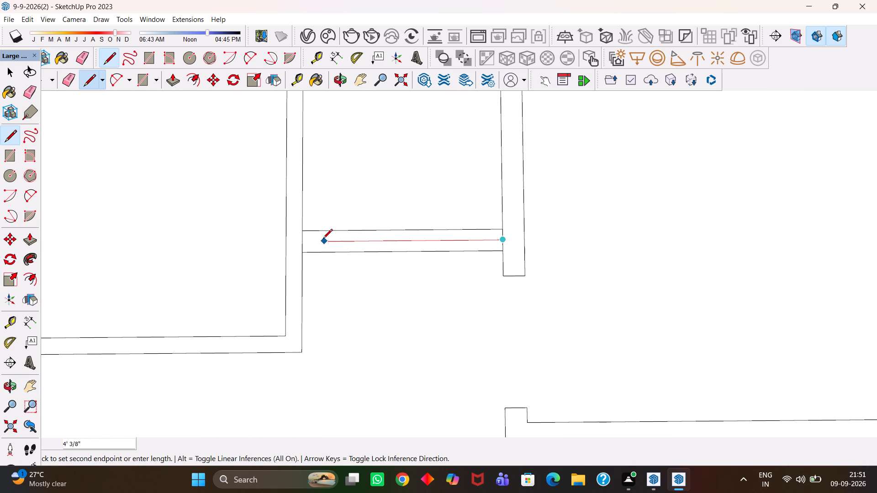
{"action": "left_click", "coordinate": [304, 239]}
Place a vertical guide 2' 3 3/4" from the narrow room's left partition and draw a 6" line along it across the lower partition.
{"action": "key", "text": "t"}
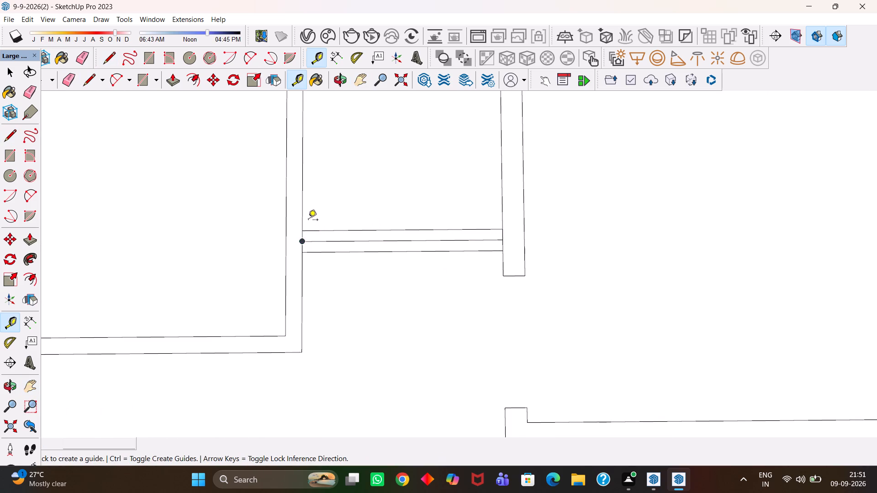
{"action": "left_click", "coordinate": [304, 216]}
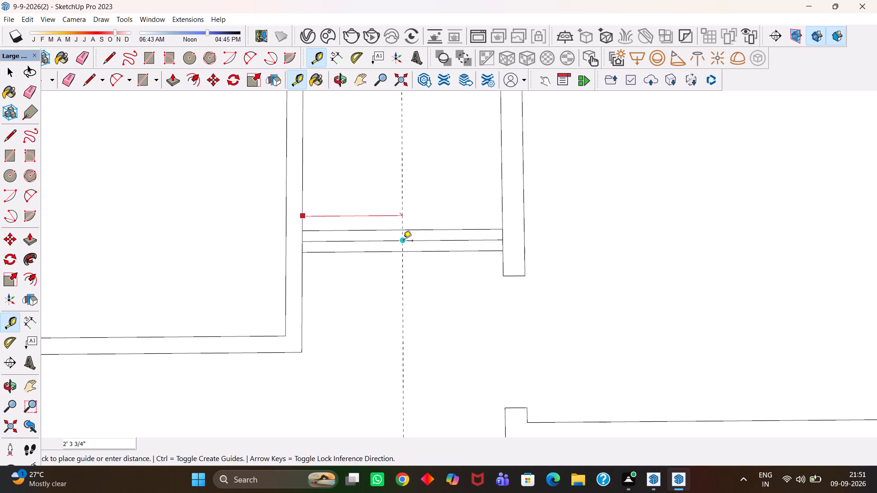
{"action": "left_click", "coordinate": [403, 241]}
{"action": "key", "text": "h"}
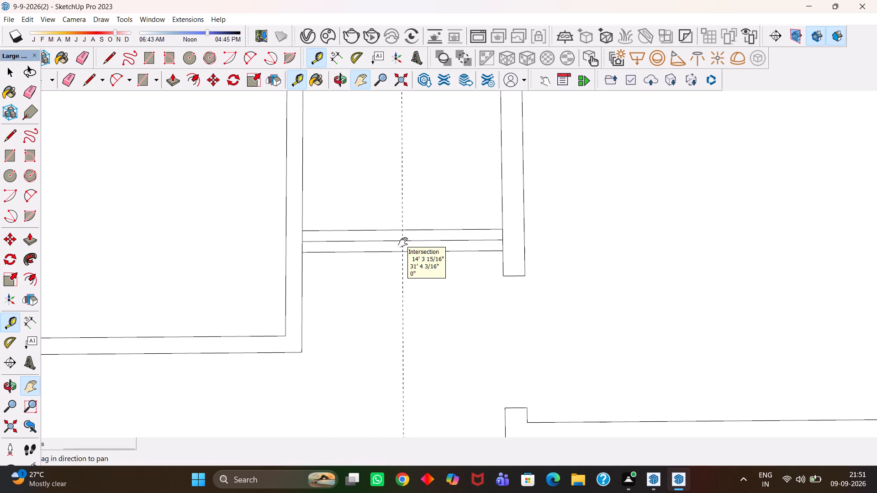
{"action": "scroll", "coordinate": [402, 244], "scroll_direction": "down", "scroll_amount": 2}
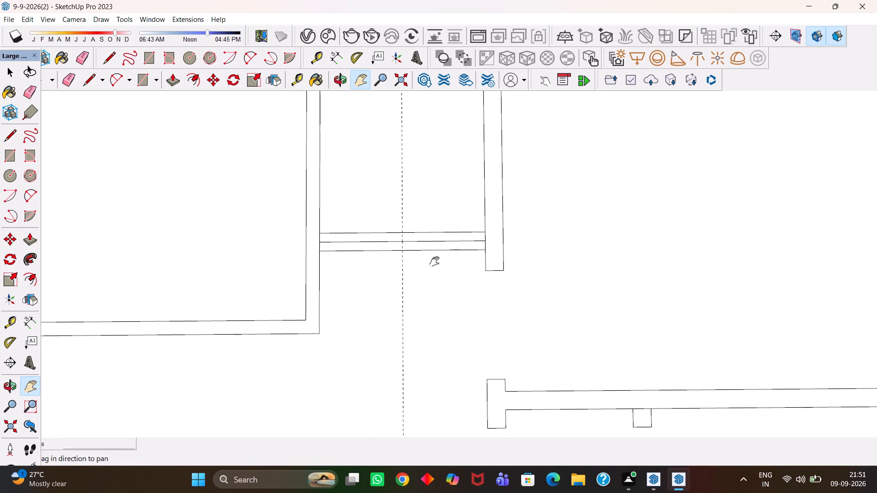
{"action": "scroll", "coordinate": [434, 262], "scroll_direction": "down", "scroll_amount": 4}
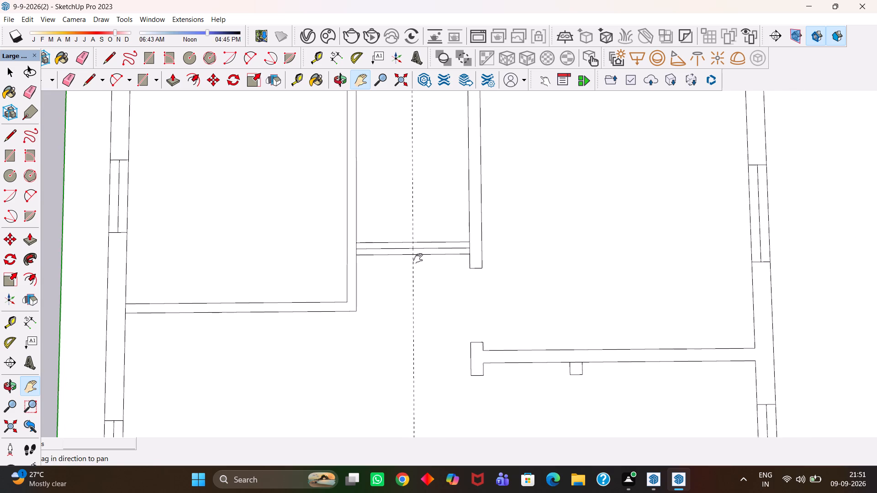
{"action": "key", "text": "l"}
{"action": "scroll", "coordinate": [418, 258], "scroll_direction": "up", "scroll_amount": 3}
{"action": "left_click", "coordinate": [414, 254]}
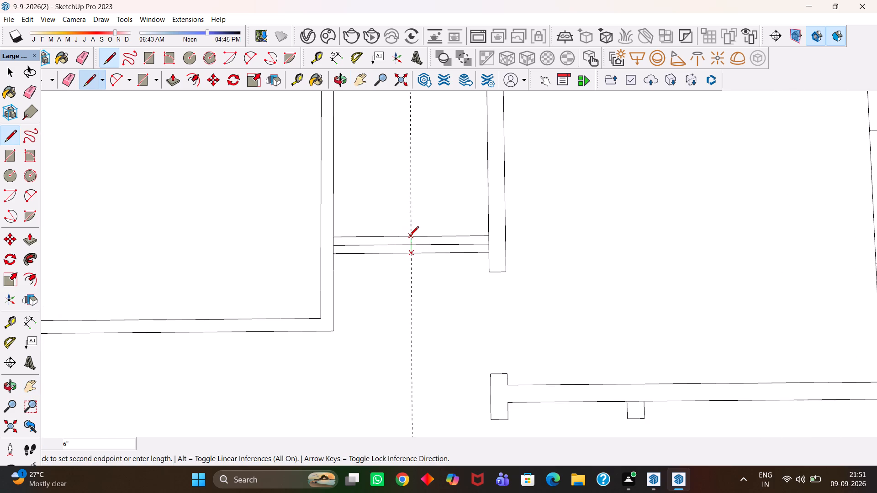
{"action": "left_click", "coordinate": [409, 236]}
Erase the vertical guide crossing the narrow room's lower partition.
{"action": "key", "text": "e"}
{"action": "left_click_drag", "start_coordinate": [423, 231], "coordinate": [410, 225]}
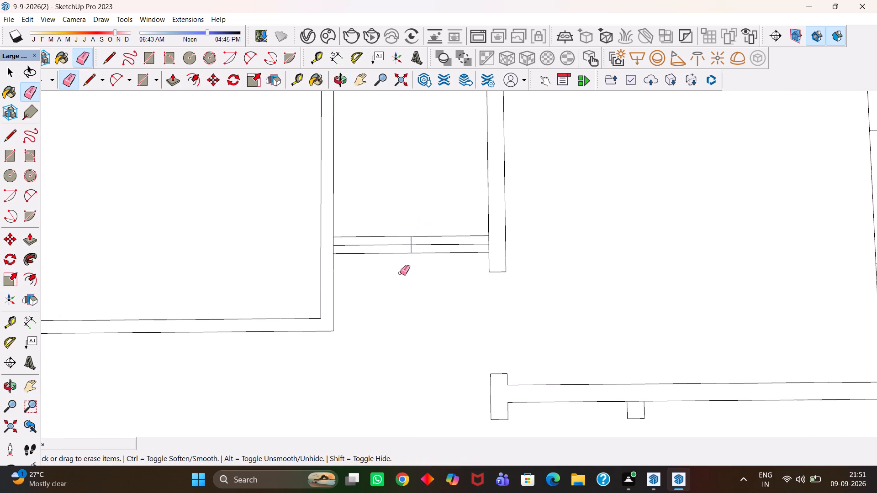
Look over the whole floor plan, from the top rooms down to the bottom outer wall, checking the walls and openings.
{"action": "key", "text": "h"}
{"action": "scroll", "coordinate": [420, 278], "scroll_direction": "down", "scroll_amount": 7}
{"action": "scroll", "coordinate": [425, 286], "scroll_direction": "up", "scroll_amount": 1}
{"action": "scroll", "coordinate": [425, 286], "scroll_direction": "down", "scroll_amount": 6}
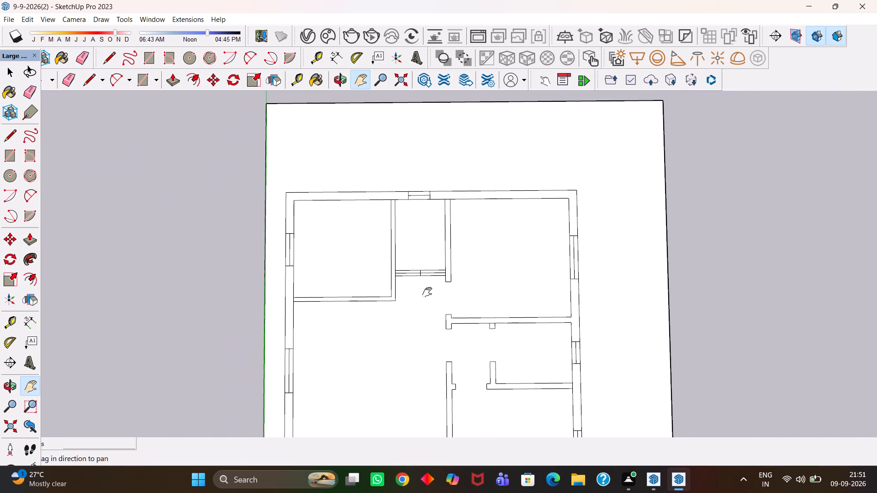
{"action": "scroll", "coordinate": [465, 300], "scroll_direction": "up", "scroll_amount": 2}
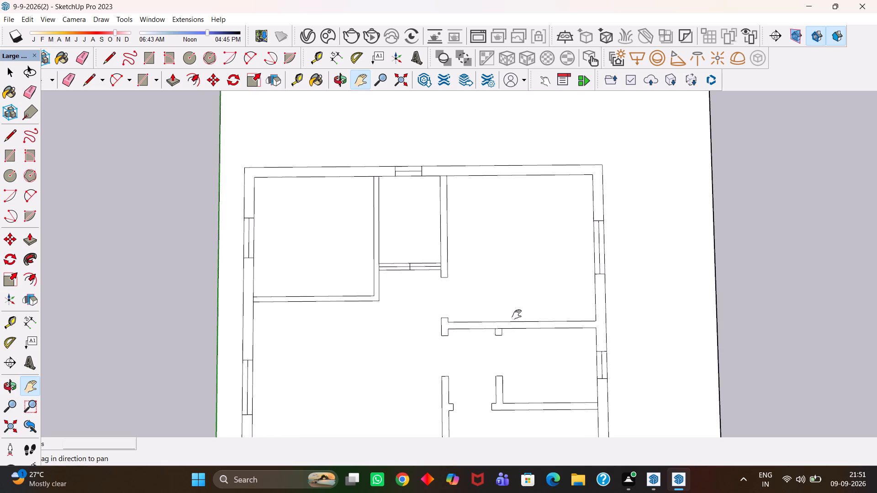
{"action": "left_click_drag", "start_coordinate": [560, 353], "coordinate": [504, 282]}
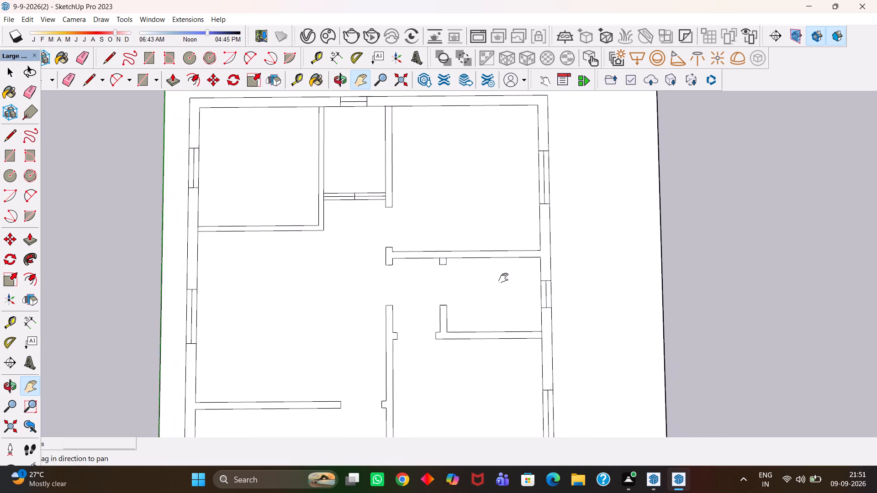
{"action": "scroll", "coordinate": [503, 278], "scroll_direction": "down", "scroll_amount": 2}
{"action": "left_click_drag", "start_coordinate": [500, 338], "coordinate": [489, 280]}
{"action": "left_click_drag", "start_coordinate": [497, 315], "coordinate": [496, 259]}
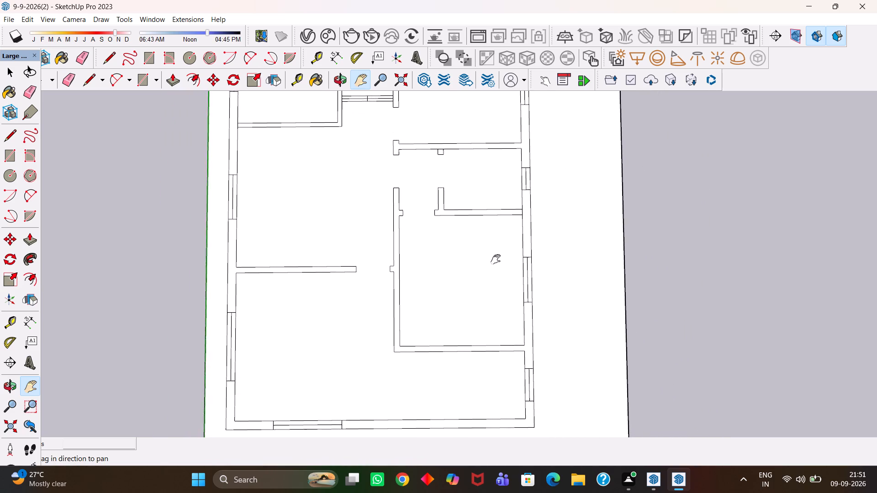
{"action": "left_click_drag", "start_coordinate": [496, 259], "coordinate": [494, 256]}
{"action": "left_click_drag", "start_coordinate": [484, 304], "coordinate": [484, 294]}
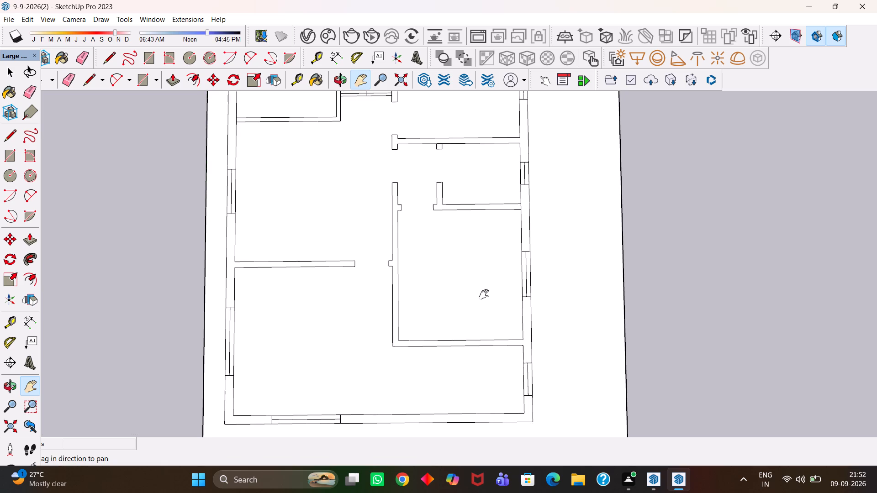
{"action": "left_click_drag", "start_coordinate": [484, 294], "coordinate": [494, 262]}
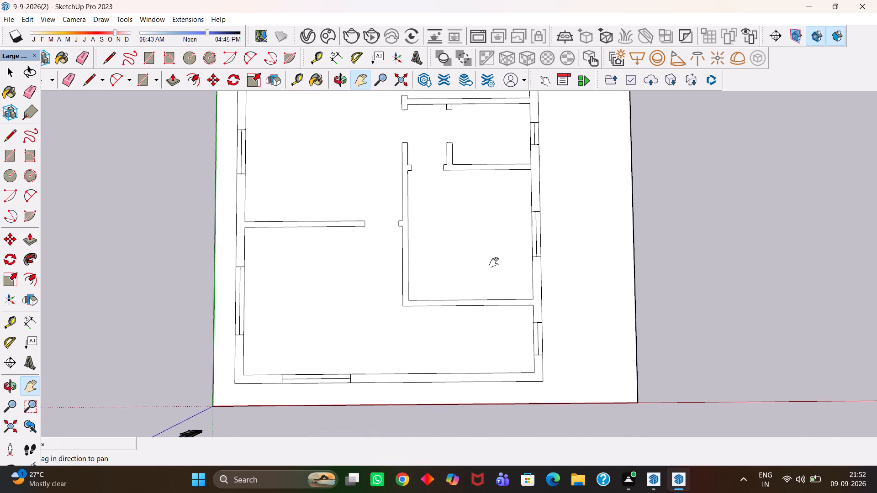
{"action": "left_click_drag", "start_coordinate": [403, 251], "coordinate": [450, 272]}
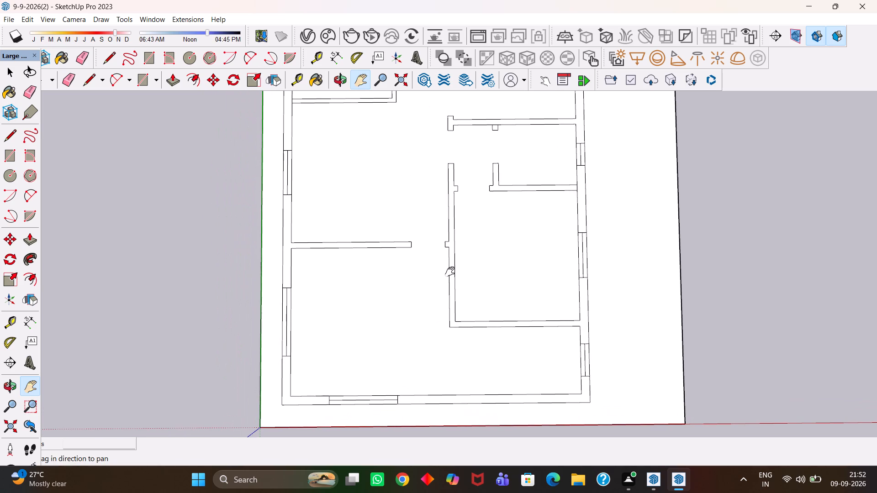
Save the model.
{"action": "key", "text": "ctrl+s"}
{"action": "key", "text": "ctrl+s"}
{"action": "key", "text": "ctrl+s"}
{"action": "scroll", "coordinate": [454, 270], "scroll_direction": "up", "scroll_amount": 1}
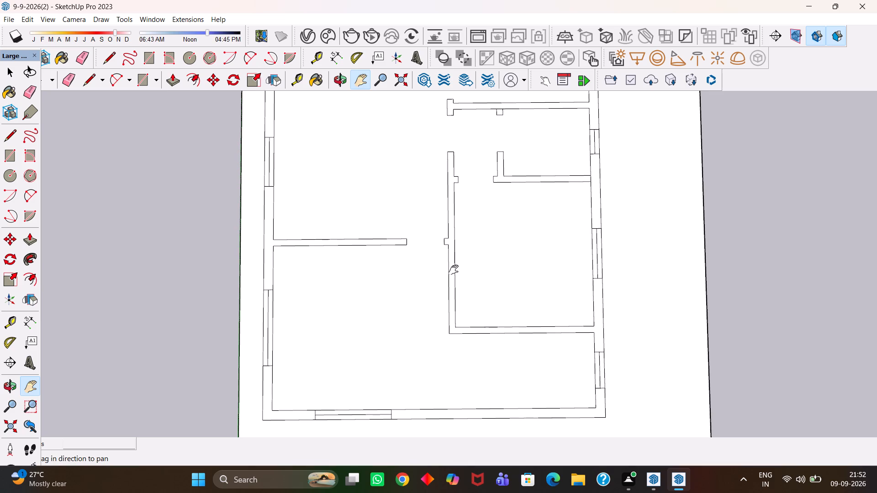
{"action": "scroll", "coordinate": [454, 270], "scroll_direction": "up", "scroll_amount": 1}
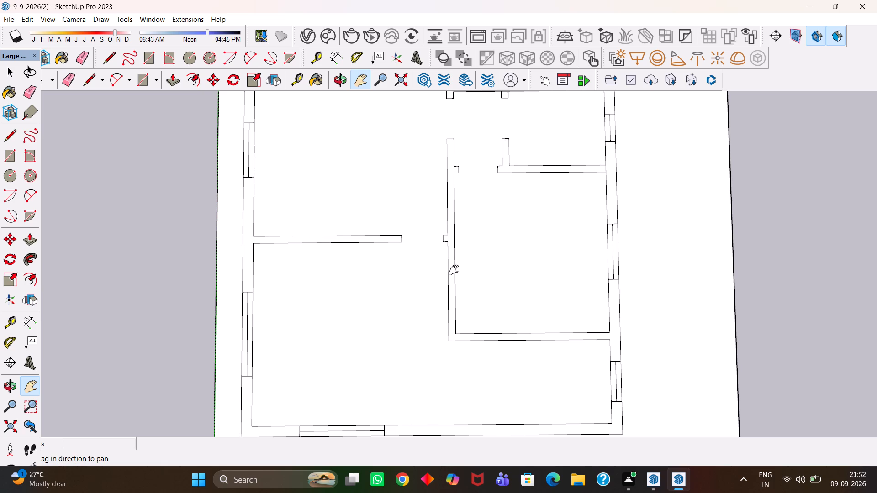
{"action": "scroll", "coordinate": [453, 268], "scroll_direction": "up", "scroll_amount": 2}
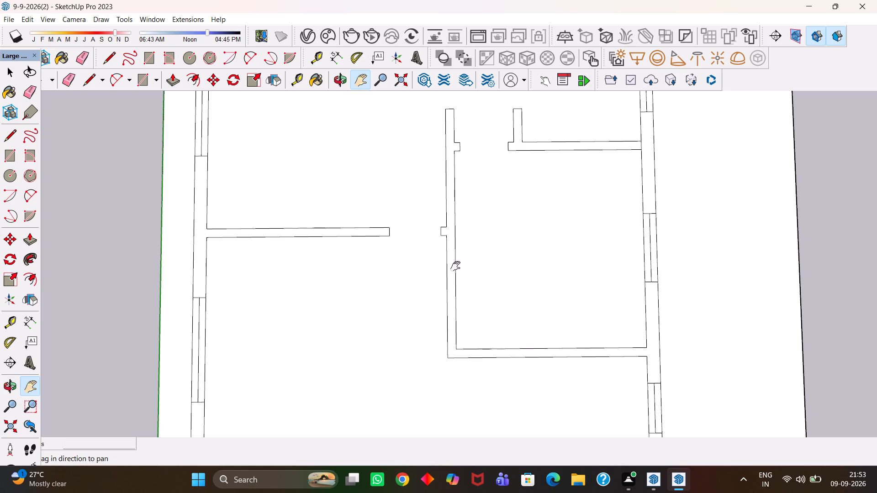
Look over the whole floor plan, checking the rooms, partitions and openings.
{"action": "scroll", "coordinate": [456, 266], "scroll_direction": "up", "scroll_amount": 3}
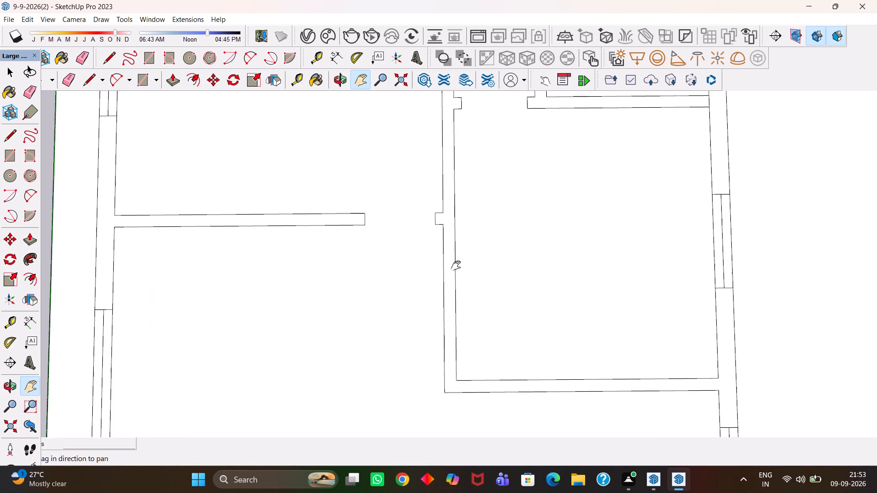
{"action": "scroll", "coordinate": [456, 266], "scroll_direction": "down", "scroll_amount": 3}
{"action": "left_click", "coordinate": [456, 267]}
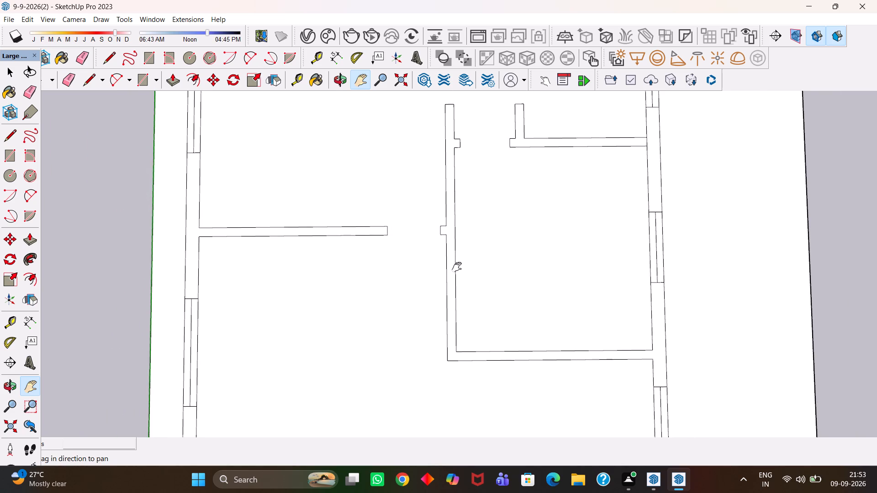
{"action": "scroll", "coordinate": [457, 267], "scroll_direction": "down", "scroll_amount": 2}
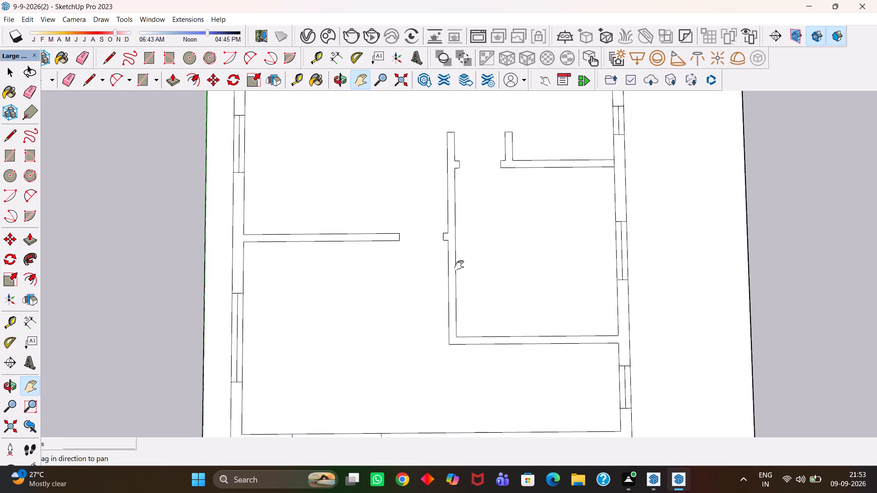
{"action": "scroll", "coordinate": [461, 262], "scroll_direction": "down", "scroll_amount": 1}
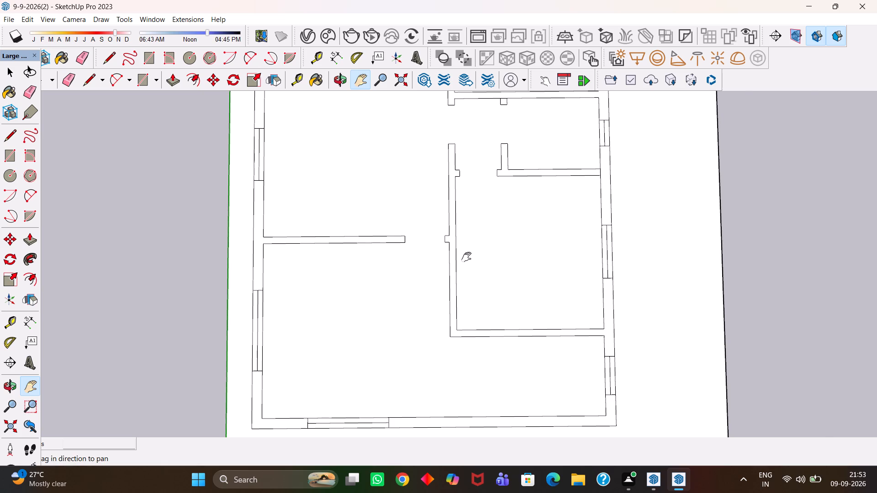
{"action": "scroll", "coordinate": [466, 257], "scroll_direction": "up", "scroll_amount": 3}
{"action": "scroll", "coordinate": [462, 257], "scroll_direction": "down", "scroll_amount": 9}
{"action": "middle_click_drag", "start_coordinate": [422, 307], "coordinate": [443, 275]}
{"action": "scroll", "coordinate": [448, 287], "scroll_direction": "up", "scroll_amount": 1}
{"action": "scroll", "coordinate": [443, 275], "scroll_direction": "down", "scroll_amount": 3}
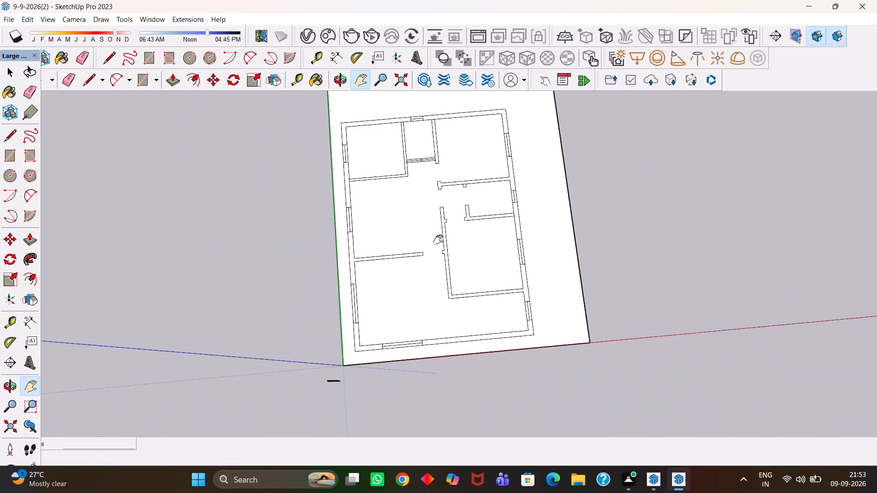
{"action": "left_click_drag", "start_coordinate": [438, 240], "coordinate": [452, 285]}
{"action": "middle_click_drag", "start_coordinate": [462, 309], "coordinate": [441, 289]}
{"action": "scroll", "coordinate": [441, 289], "scroll_direction": "up", "scroll_amount": 3}
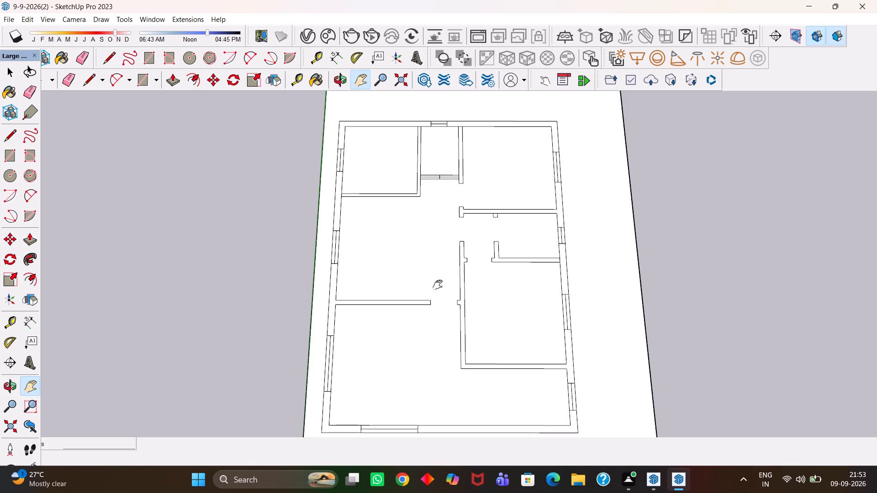
{"action": "scroll", "coordinate": [438, 285], "scroll_direction": "up", "scroll_amount": 1}
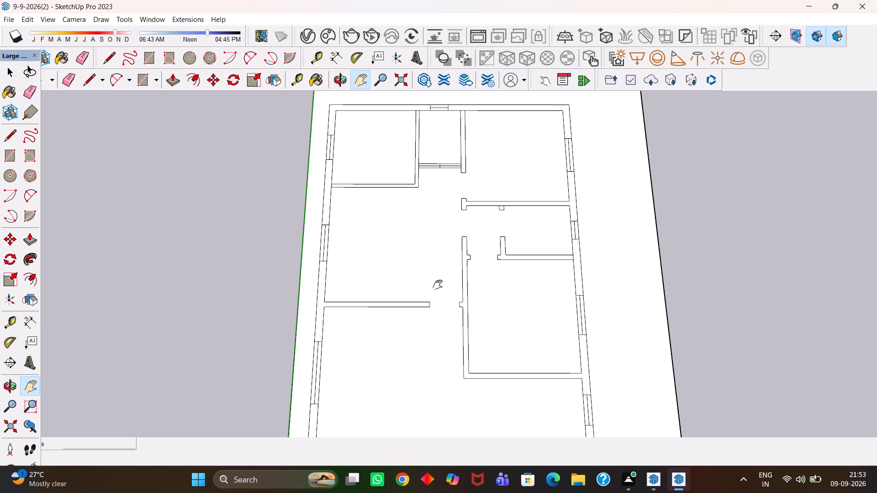
{"action": "scroll", "coordinate": [438, 285], "scroll_direction": "down", "scroll_amount": 8}
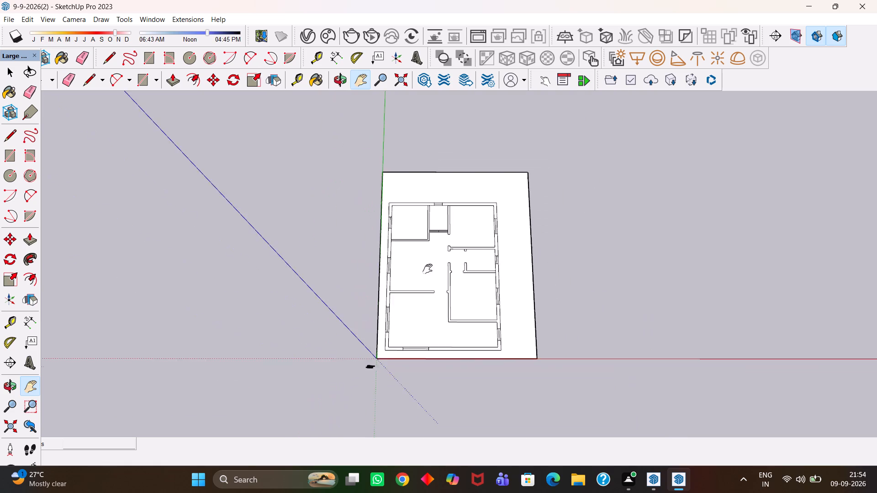
{"action": "scroll", "coordinate": [428, 269], "scroll_direction": "down", "scroll_amount": 2}
{"action": "middle_click_drag", "start_coordinate": [428, 300], "coordinate": [429, 307]}
{"action": "scroll", "coordinate": [428, 301], "scroll_direction": "up", "scroll_amount": 9}
{"action": "middle_click_drag", "start_coordinate": [426, 293], "coordinate": [429, 310]}
{"action": "scroll", "coordinate": [429, 310], "scroll_direction": "up", "scroll_amount": 1}
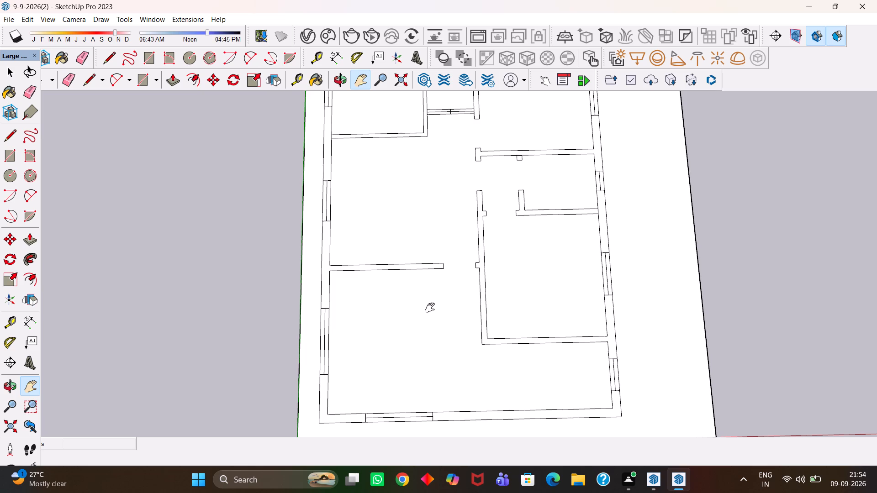
{"action": "scroll", "coordinate": [430, 301], "scroll_direction": "up", "scroll_amount": 4}
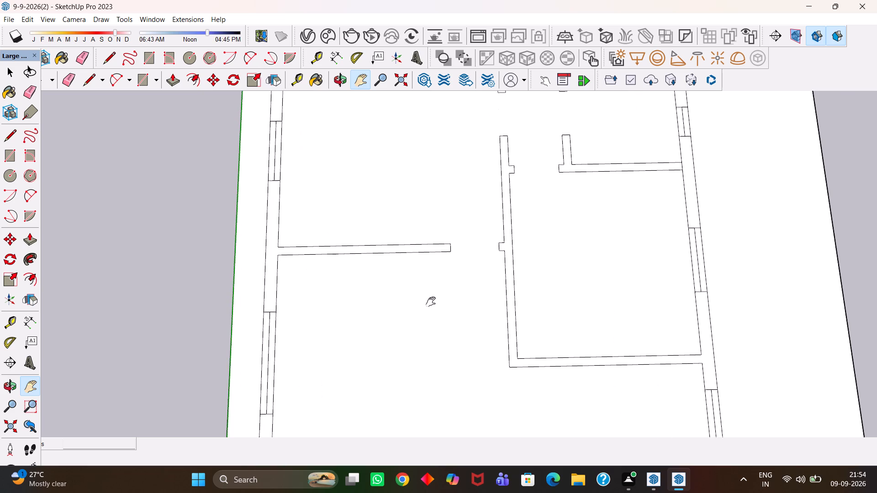
{"action": "scroll", "coordinate": [431, 302], "scroll_direction": "up", "scroll_amount": 1}
{"action": "scroll", "coordinate": [431, 302], "scroll_direction": "down", "scroll_amount": 1}
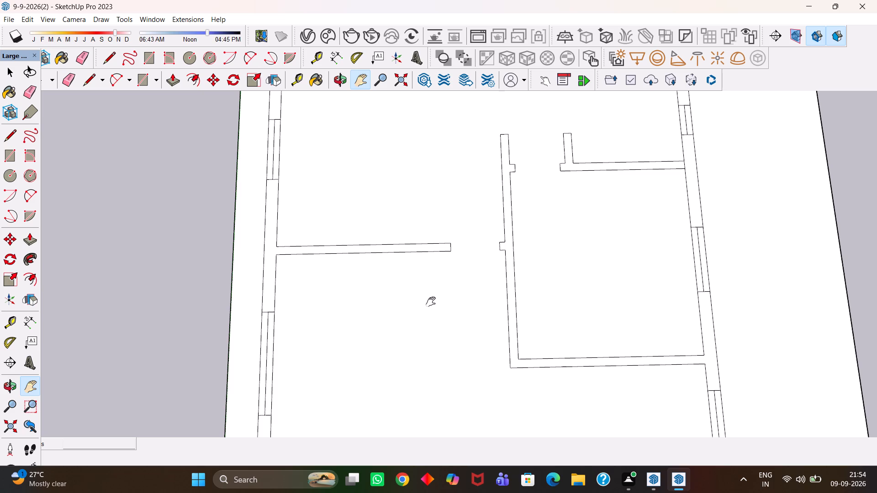
{"action": "scroll", "coordinate": [431, 302], "scroll_direction": "up", "scroll_amount": 3}
{"action": "scroll", "coordinate": [432, 285], "scroll_direction": "down", "scroll_amount": 13}
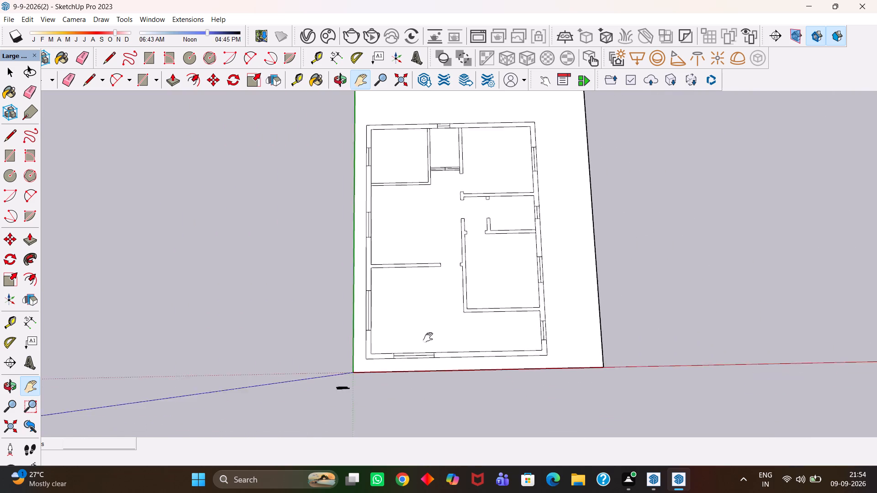
Examine the large lower room, its bottom outer wall and the adjoining window openings up close.
{"action": "scroll", "coordinate": [428, 339], "scroll_direction": "up", "scroll_amount": 7}
{"action": "left_click_drag", "start_coordinate": [564, 339], "coordinate": [496, 327]}
{"action": "scroll", "coordinate": [496, 327], "scroll_direction": "up", "scroll_amount": 4}
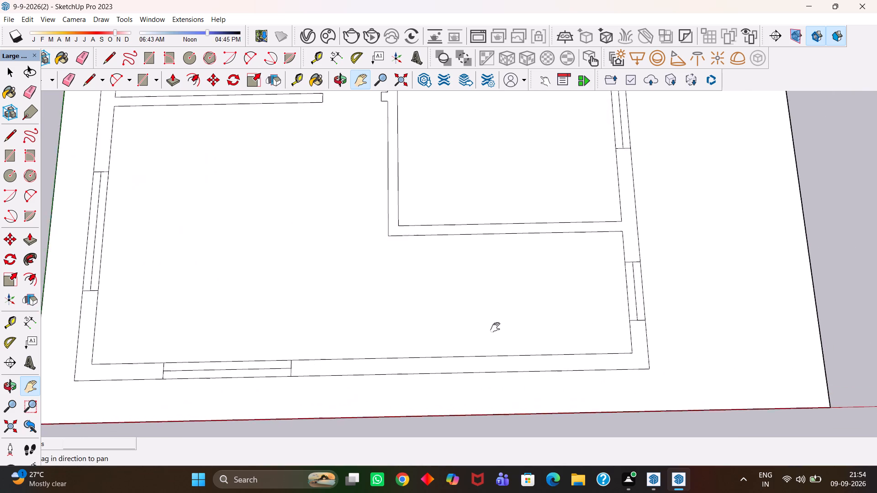
{"action": "scroll", "coordinate": [495, 327], "scroll_direction": "up", "scroll_amount": 2}
{"action": "scroll", "coordinate": [495, 327], "scroll_direction": "down", "scroll_amount": 3}
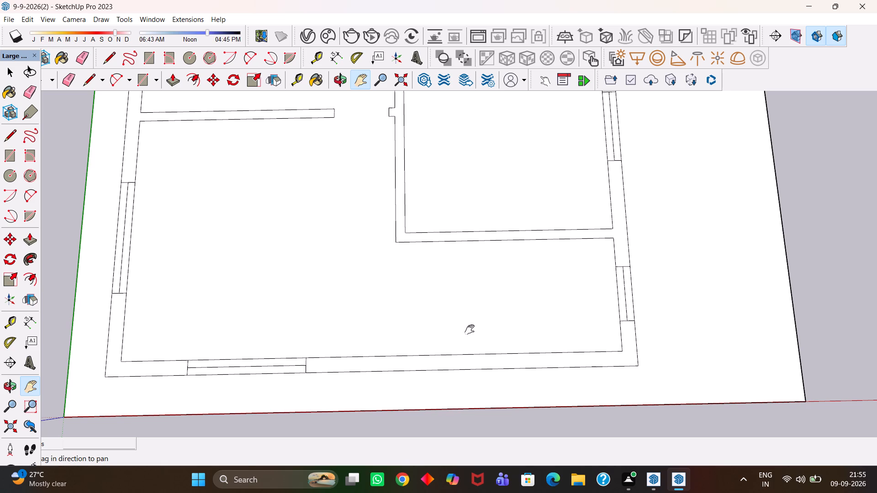
{"action": "scroll", "coordinate": [469, 329], "scroll_direction": "up", "scroll_amount": 6}
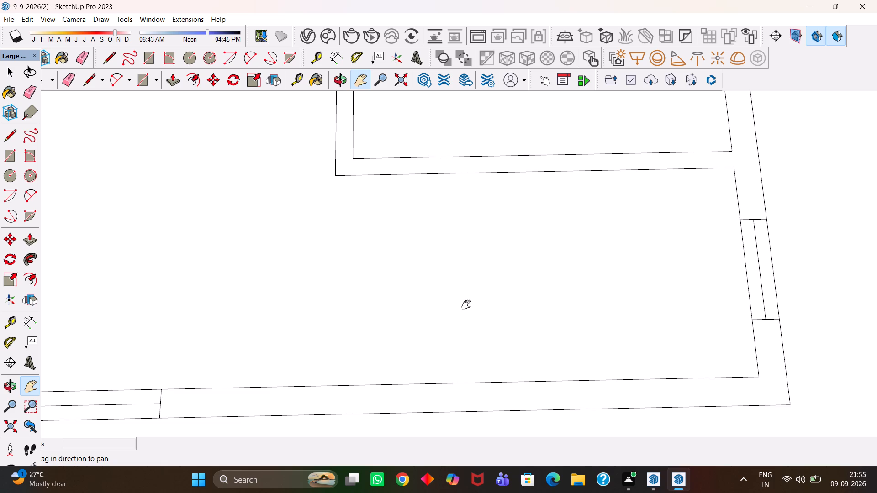
{"action": "scroll", "coordinate": [466, 305], "scroll_direction": "down", "scroll_amount": 2}
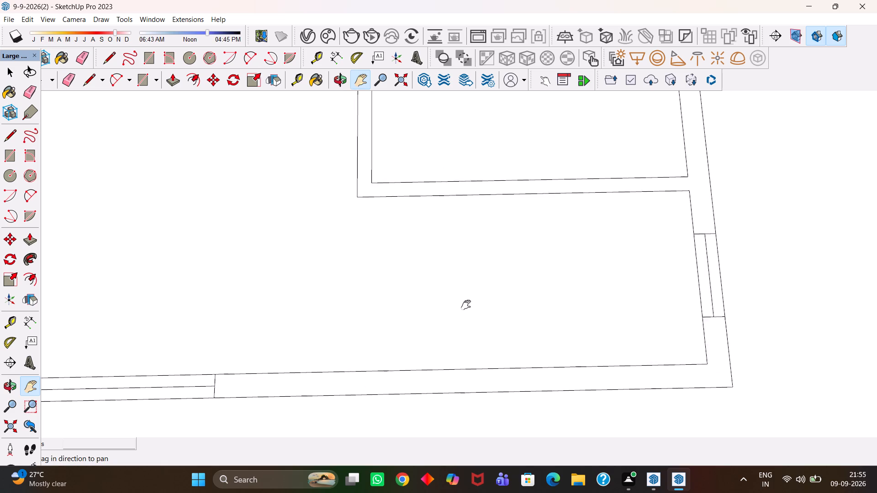
{"action": "scroll", "coordinate": [466, 305], "scroll_direction": "down", "scroll_amount": 8}
{"action": "scroll", "coordinate": [468, 312], "scroll_direction": "up", "scroll_amount": 1}
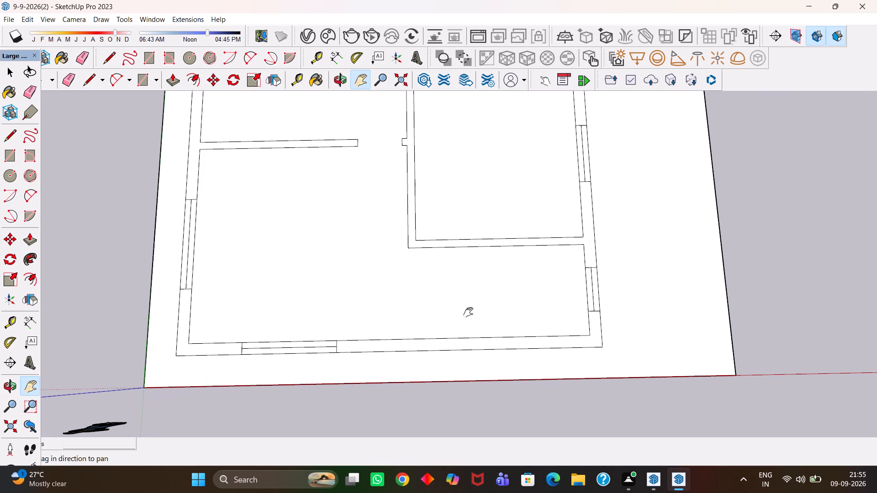
{"action": "scroll", "coordinate": [468, 312], "scroll_direction": "up", "scroll_amount": 1}
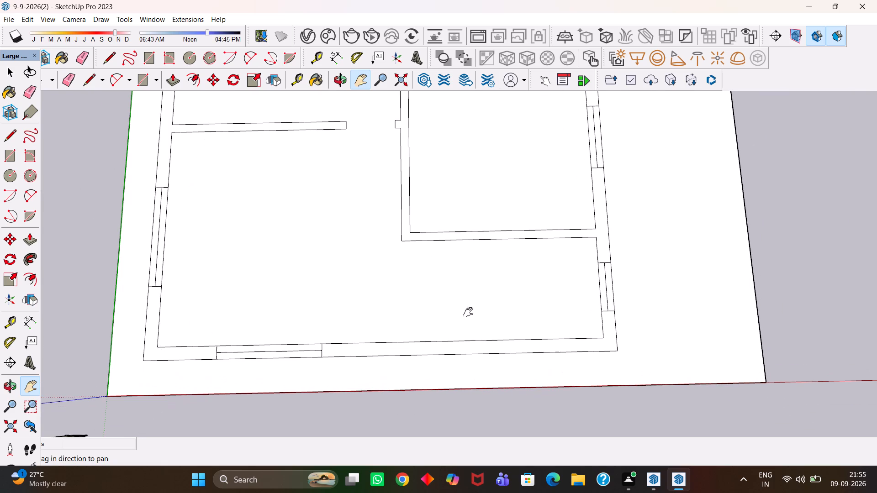
{"action": "scroll", "coordinate": [468, 312], "scroll_direction": "up", "scroll_amount": 1}
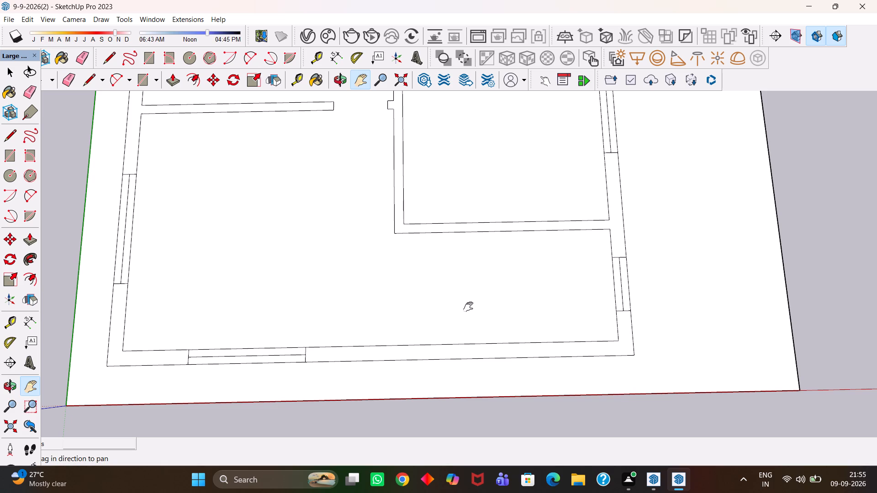
{"action": "scroll", "coordinate": [468, 307], "scroll_direction": "up", "scroll_amount": 1}
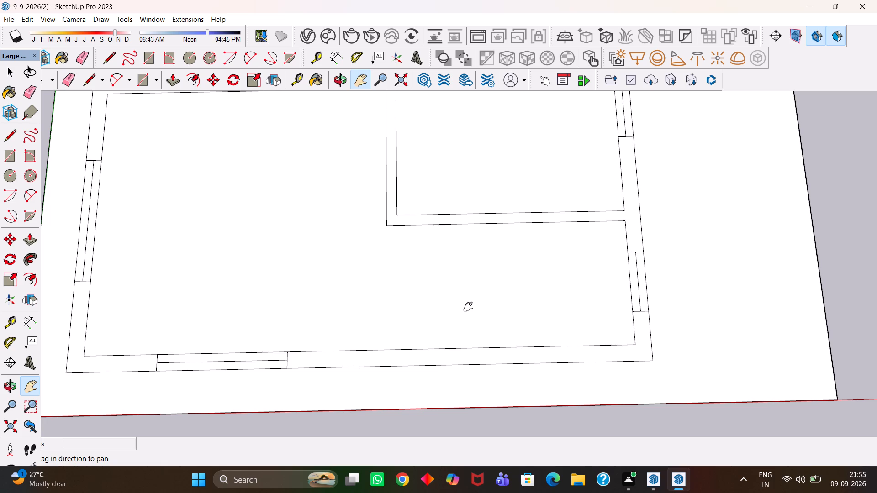
{"action": "scroll", "coordinate": [468, 307], "scroll_direction": "up", "scroll_amount": 1}
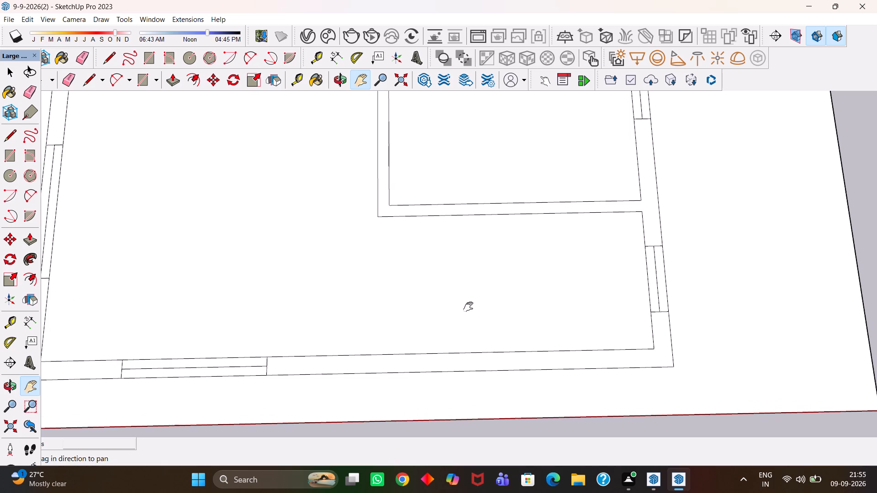
{"action": "scroll", "coordinate": [468, 307], "scroll_direction": "down", "scroll_amount": 1}
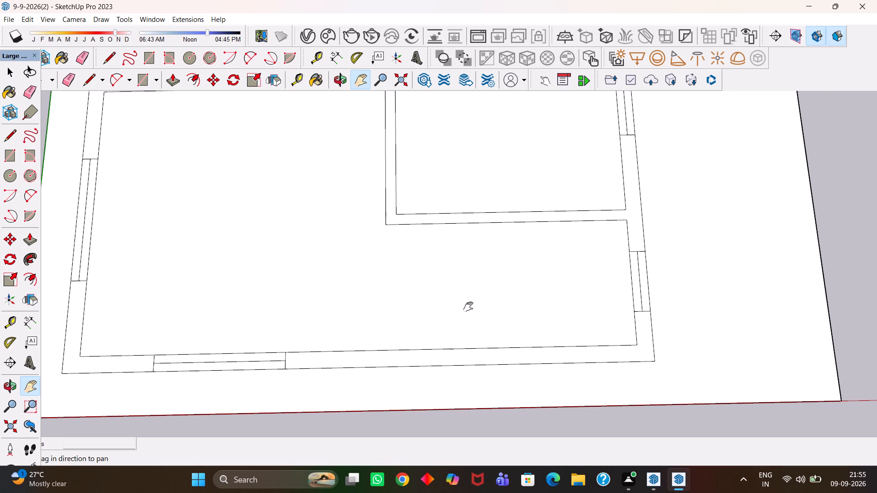
{"action": "scroll", "coordinate": [468, 307], "scroll_direction": "up", "scroll_amount": 1}
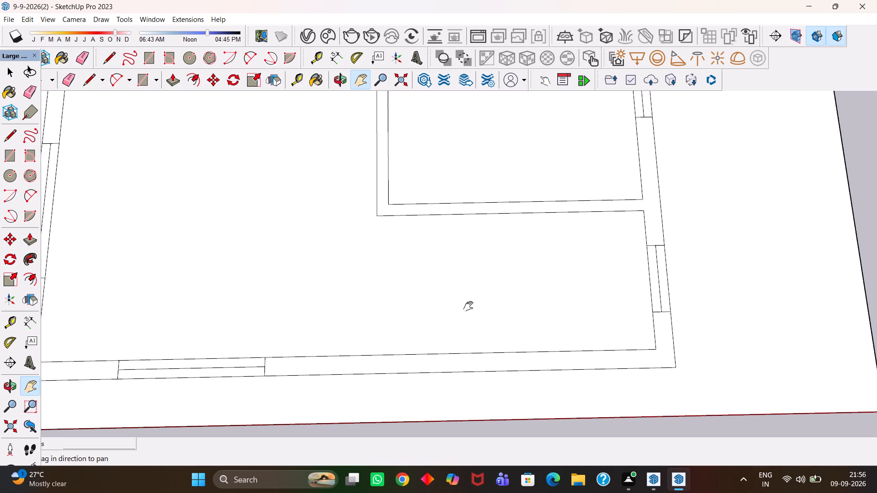
{"action": "scroll", "coordinate": [468, 306], "scroll_direction": "down", "scroll_amount": 5}
Group the bottom outer wall section running from the bottom window around the lower-right corner of the plan.
{"action": "middle_click_drag", "start_coordinate": [442, 305], "coordinate": [484, 277]}
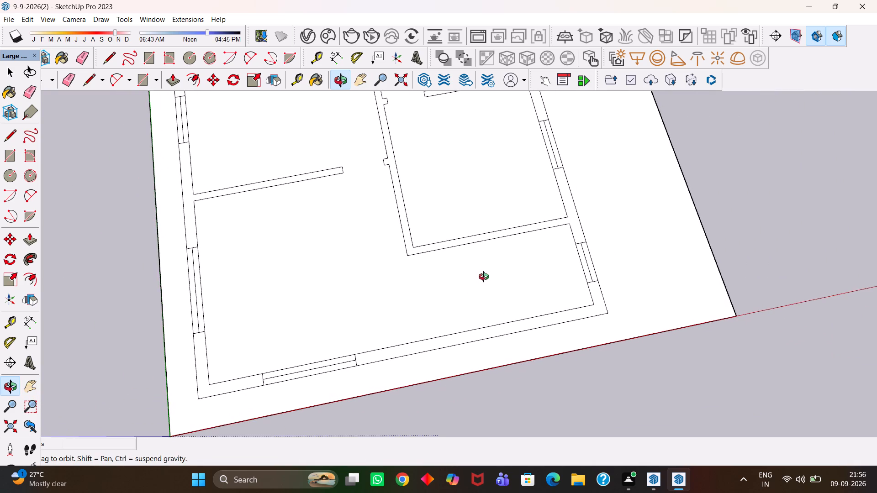
{"action": "middle_click_drag", "start_coordinate": [484, 277], "coordinate": [481, 279]}
{"action": "scroll", "coordinate": [483, 278], "scroll_direction": "up", "scroll_amount": 1}
{"action": "middle_click_drag", "start_coordinate": [506, 351], "coordinate": [487, 346]}
{"action": "scroll", "coordinate": [495, 350], "scroll_direction": "up", "scroll_amount": 1}
{"action": "key", "text": "space"}
{"action": "scroll", "coordinate": [494, 340], "scroll_direction": "up", "scroll_amount": 1}
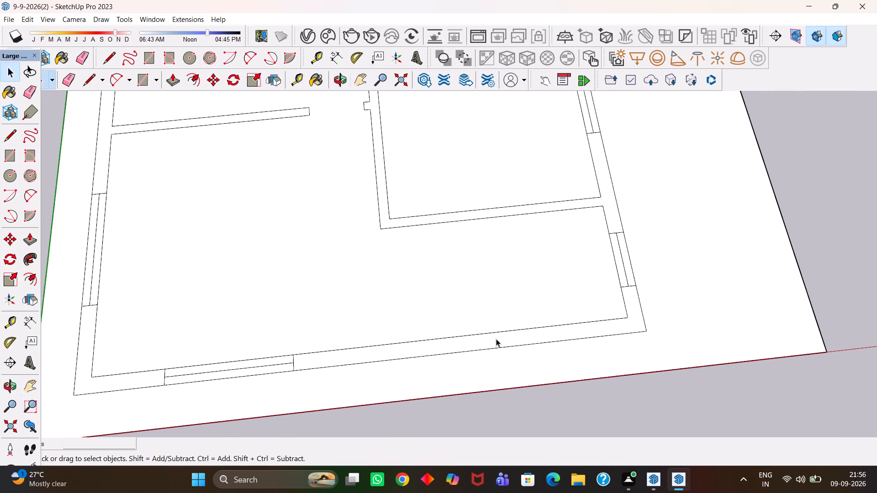
{"action": "double_click", "coordinate": [496, 339]}
{"action": "right_click", "coordinate": [499, 343]}
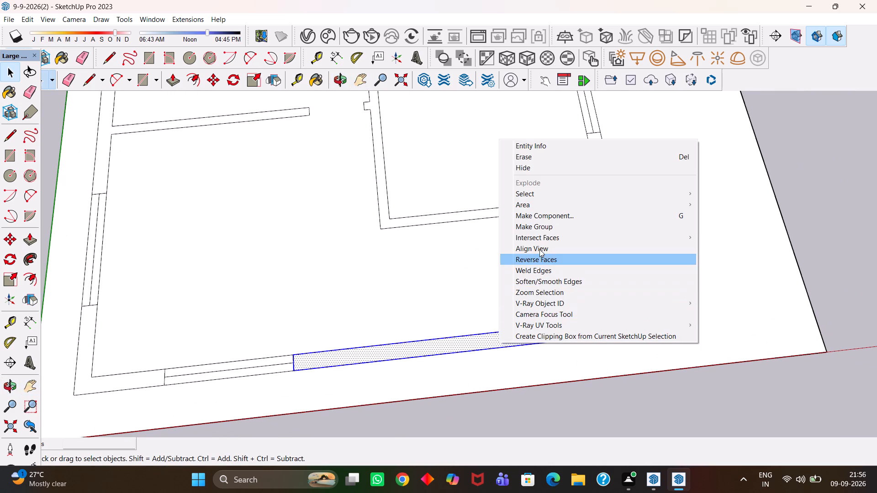
{"action": "left_click", "coordinate": [537, 229]}
Group the right outer wall section between the two lower windows together with its connected L-shaped partition.
{"action": "scroll", "coordinate": [516, 250], "scroll_direction": "down", "scroll_amount": 4}
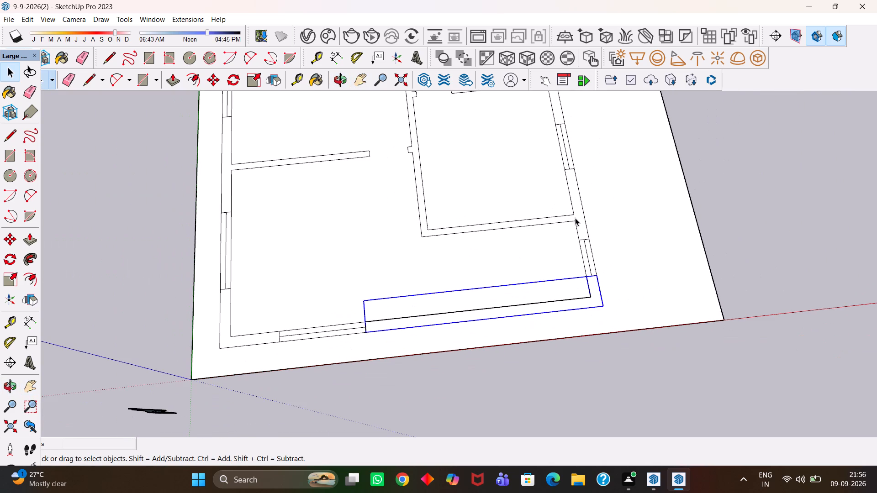
{"action": "left_click", "coordinate": [579, 217]}
{"action": "left_click", "coordinate": [579, 217]}
{"action": "double_click", "coordinate": [579, 217]}
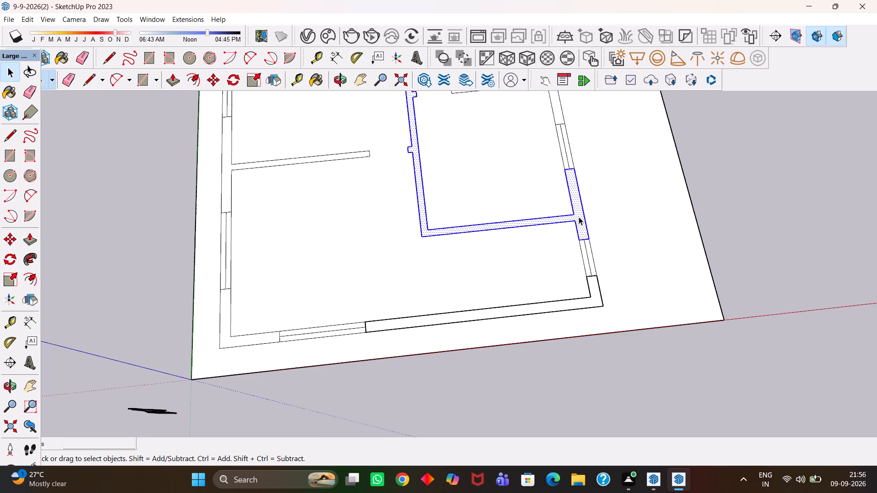
{"action": "right_click", "coordinate": [579, 217]}
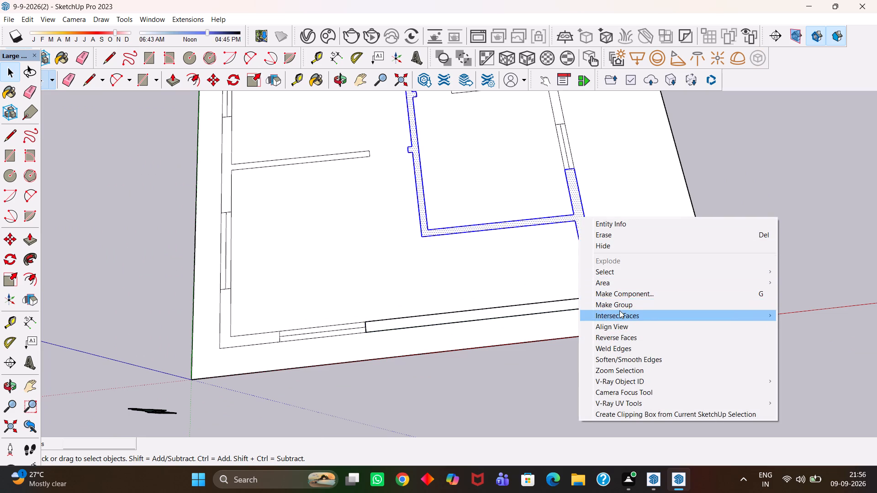
{"action": "left_click", "coordinate": [618, 305]}
Group the L-shaped outer wall section at the plan's lower-left corner.
{"action": "scroll", "coordinate": [333, 257], "scroll_direction": "down", "scroll_amount": 2}
{"action": "scroll", "coordinate": [235, 319], "scroll_direction": "up", "scroll_amount": 3}
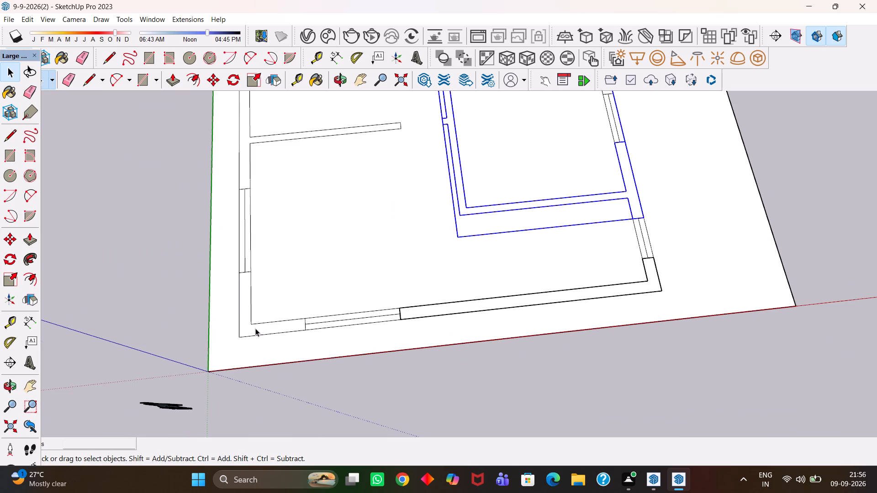
{"action": "double_click", "coordinate": [255, 328]}
{"action": "right_click", "coordinate": [255, 328]}
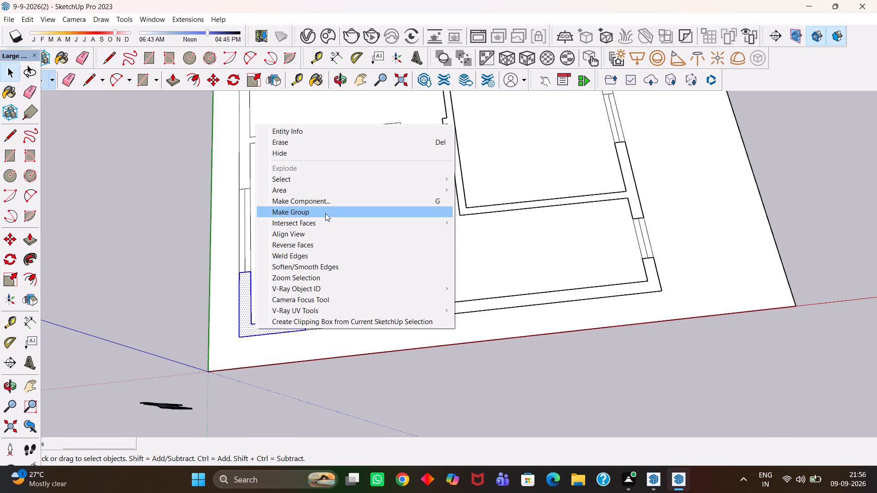
{"action": "left_click", "coordinate": [325, 213]}
Group the left outer wall section between the two lower windows together with its connected straight partition.
{"action": "scroll", "coordinate": [261, 214], "scroll_direction": "down", "scroll_amount": 2}
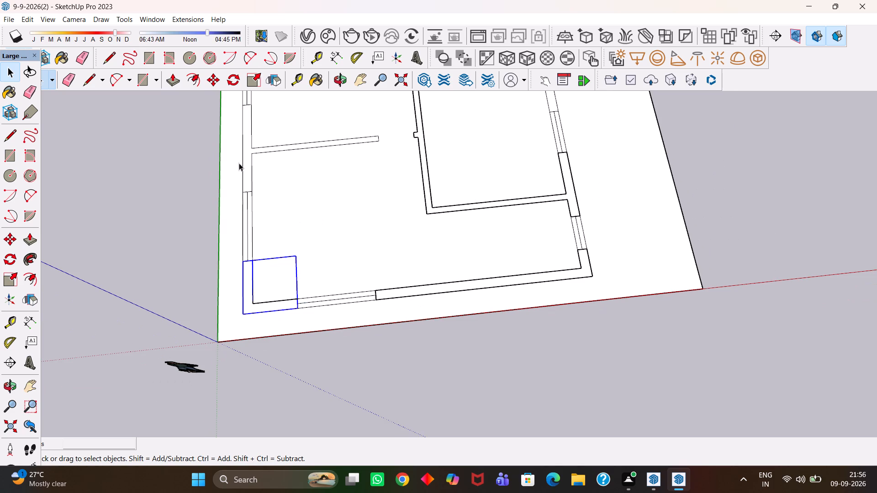
{"action": "key", "text": "h"}
{"action": "left_click_drag", "start_coordinate": [308, 158], "coordinate": [343, 273]}
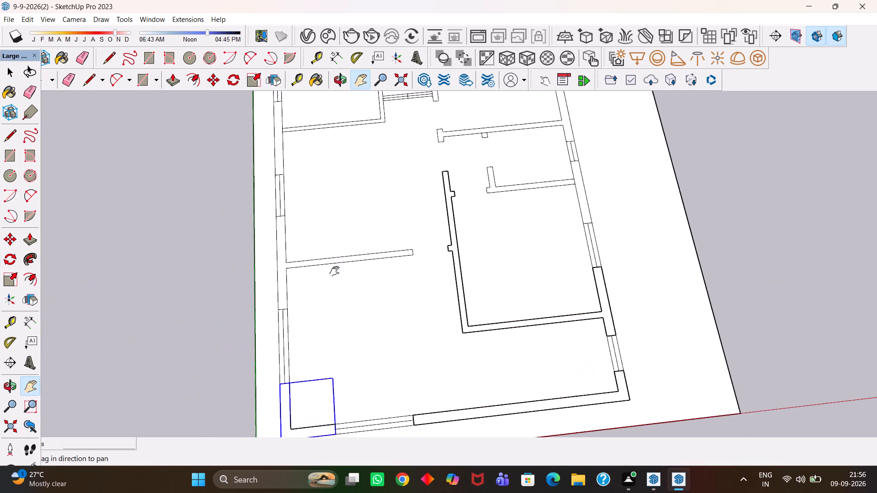
{"action": "scroll", "coordinate": [293, 267], "scroll_direction": "down", "scroll_amount": 1}
{"action": "scroll", "coordinate": [292, 267], "scroll_direction": "up", "scroll_amount": 2}
{"action": "middle_click", "coordinate": [291, 267]}
{"action": "key", "text": "space"}
{"action": "scroll", "coordinate": [290, 268], "scroll_direction": "up", "scroll_amount": 1}
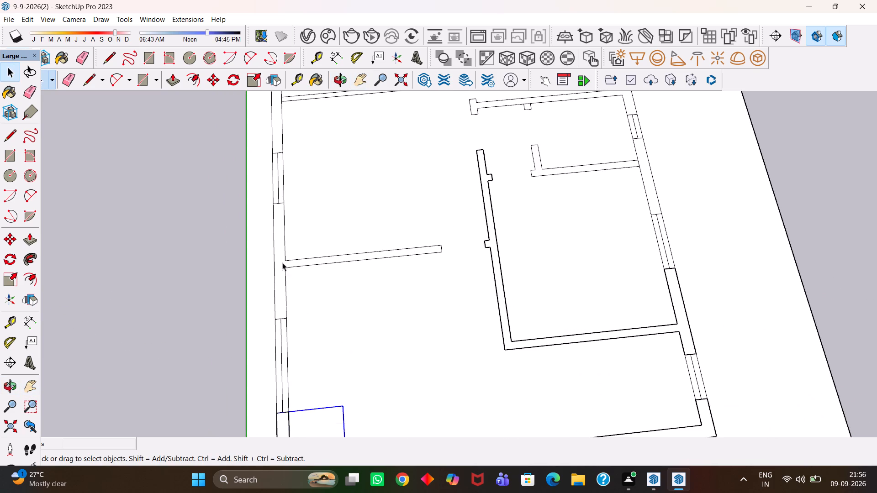
{"action": "double_click", "coordinate": [281, 262]}
{"action": "right_click", "coordinate": [281, 262]}
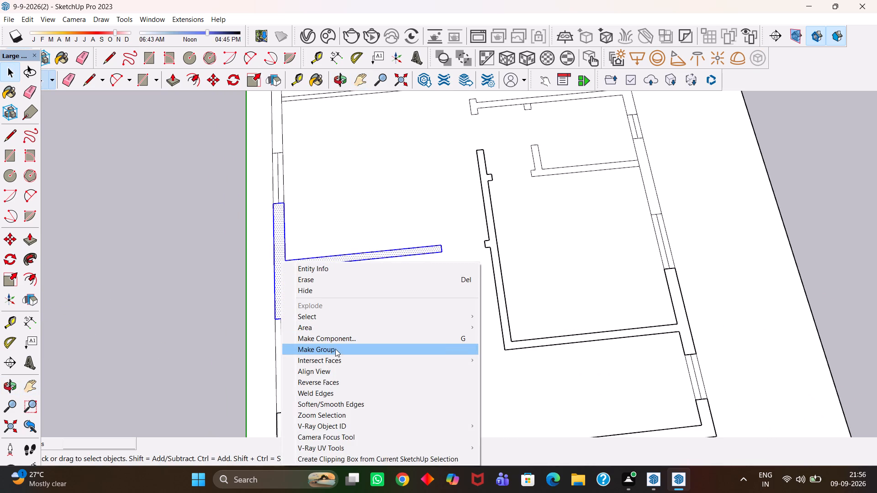
{"action": "left_click", "coordinate": [335, 351]}
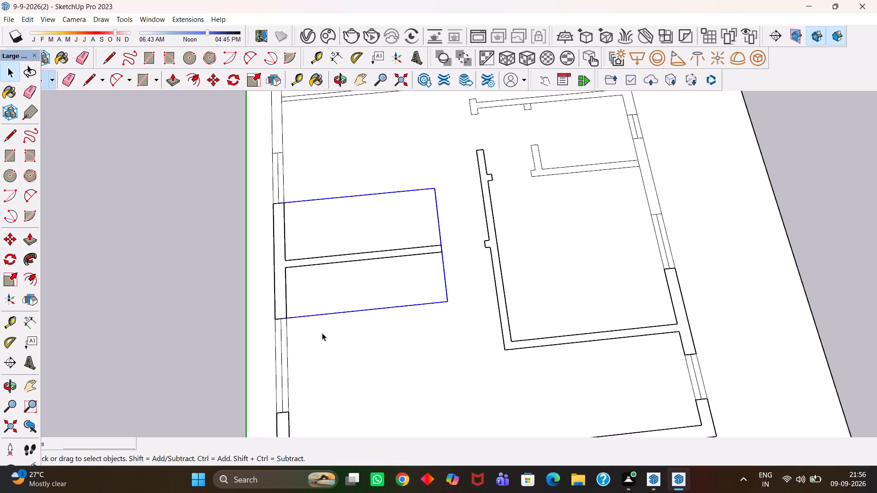
Group the straight left outer wall section between the upper and middle windows, beside the upper-left room.
{"action": "scroll", "coordinate": [322, 331], "scroll_direction": "down", "scroll_amount": 3}
{"action": "middle_click_drag", "start_coordinate": [343, 268], "coordinate": [343, 307]}
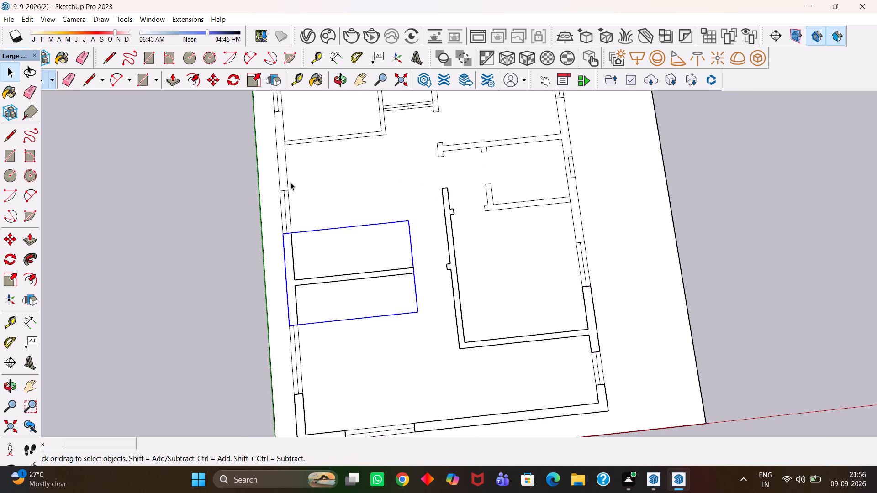
{"action": "left_click", "coordinate": [281, 171]}
{"action": "key", "text": "h"}
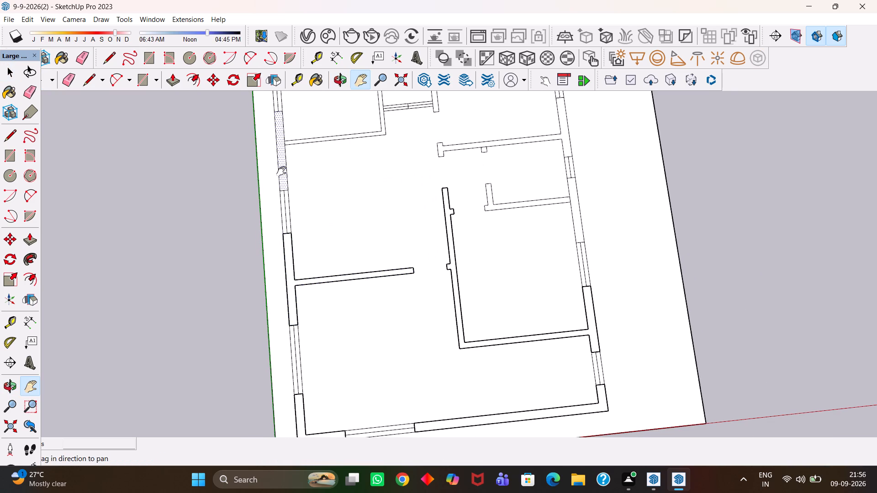
{"action": "scroll", "coordinate": [281, 171], "scroll_direction": "up", "scroll_amount": 2}
{"action": "left_click_drag", "start_coordinate": [295, 151], "coordinate": [313, 231]}
{"action": "scroll", "coordinate": [312, 219], "scroll_direction": "up", "scroll_amount": 7}
{"action": "key", "text": "e"}
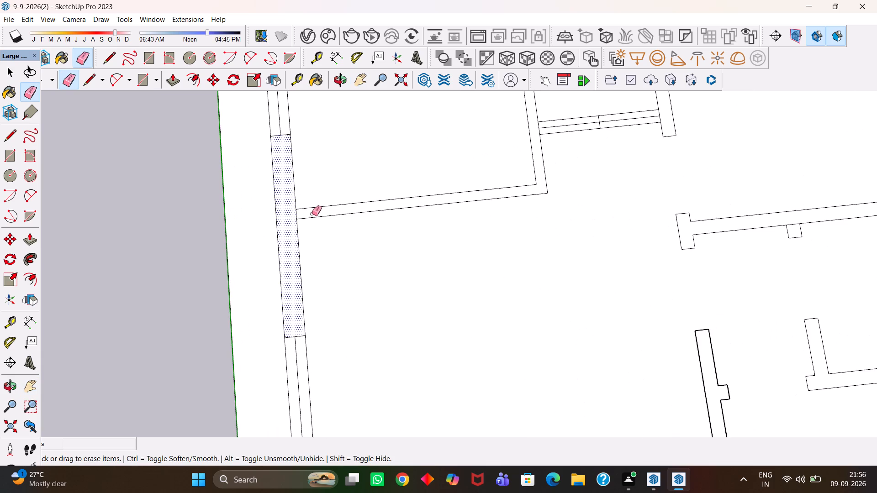
{"action": "scroll", "coordinate": [303, 215], "scroll_direction": "down", "scroll_amount": 6}
{"action": "scroll", "coordinate": [299, 252], "scroll_direction": "down", "scroll_amount": 4}
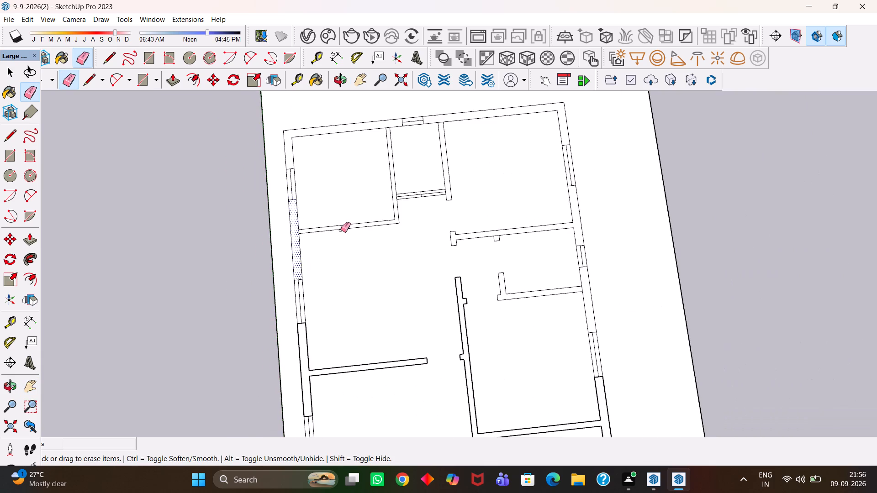
{"action": "scroll", "coordinate": [338, 230], "scroll_direction": "up", "scroll_amount": 4}
{"action": "key", "text": "space"}
{"action": "right_click", "coordinate": [276, 239]}
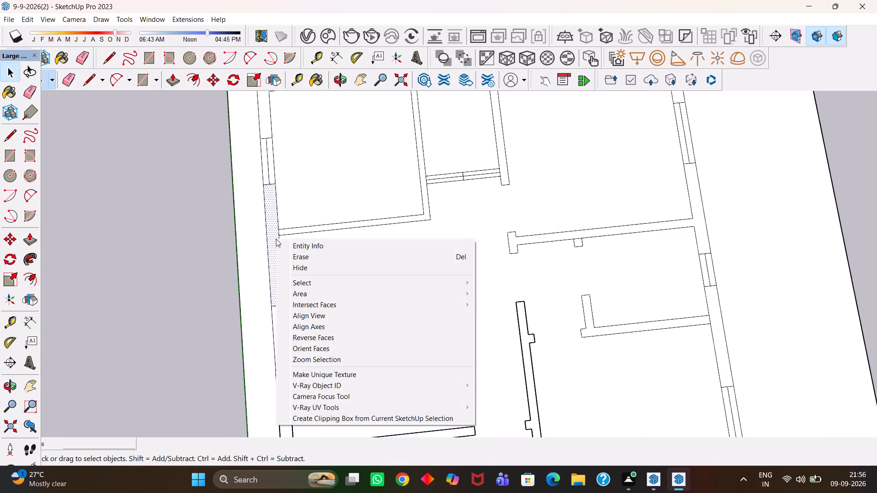
{"action": "double_click", "coordinate": [275, 241]}
{"action": "double_click", "coordinate": [275, 241]}
{"action": "scroll", "coordinate": [275, 241], "scroll_direction": "up", "scroll_amount": 2}
{"action": "right_click", "coordinate": [275, 241]}
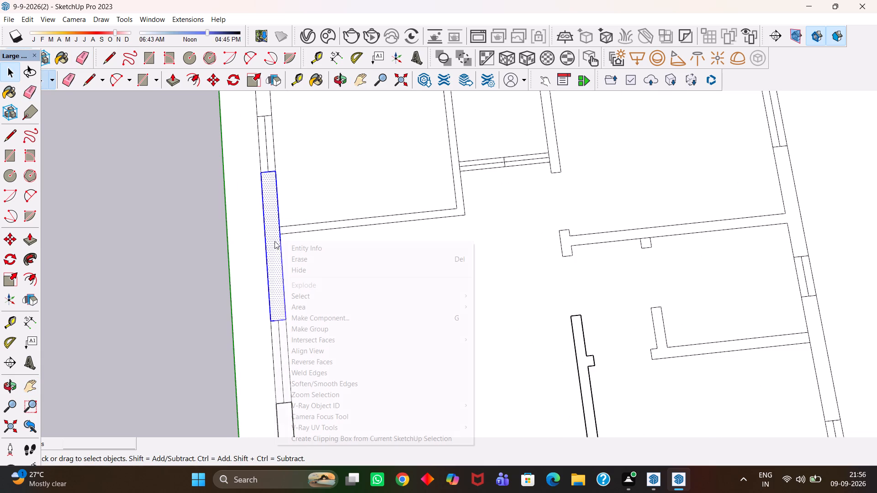
{"action": "left_click", "coordinate": [331, 330]}
Group the L-shaped outer wall section at the plan's upper-left corner, ending at the top window.
{"action": "scroll", "coordinate": [292, 255], "scroll_direction": "down", "scroll_amount": 4}
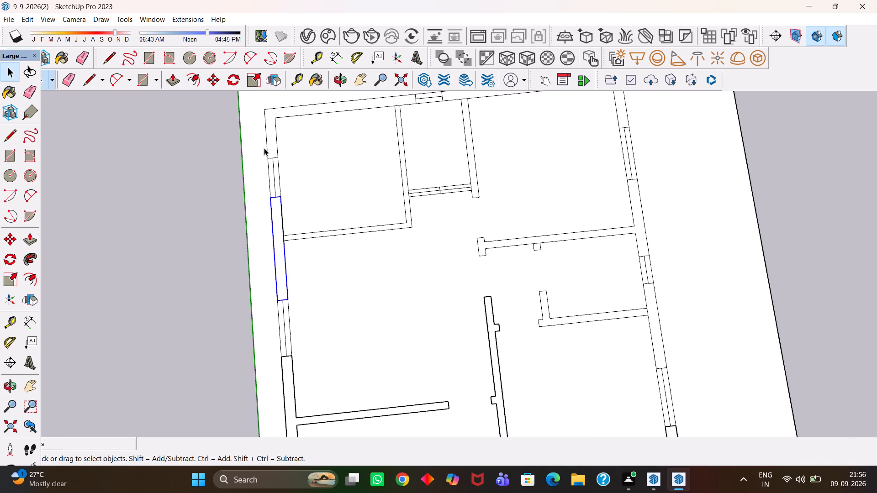
{"action": "double_click", "coordinate": [269, 138]}
{"action": "right_click", "coordinate": [269, 138]}
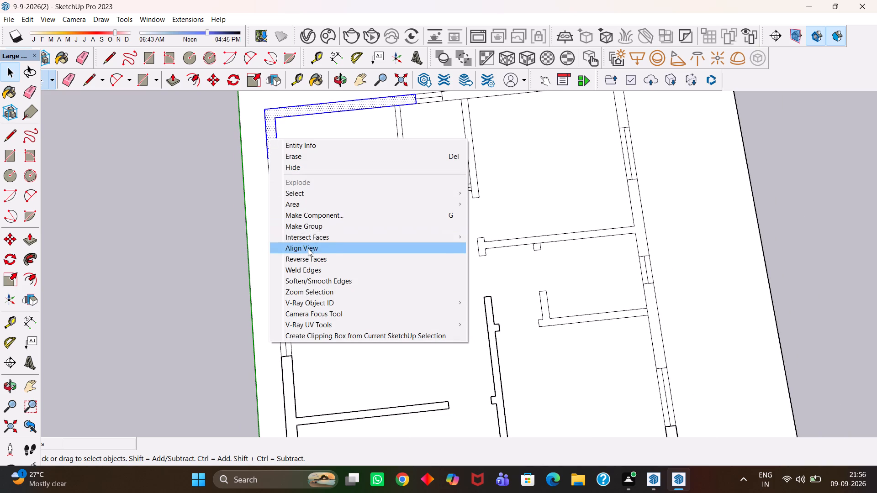
{"action": "left_click", "coordinate": [316, 231]}
Group the outer wall section running from the top window around the plan's upper-right corner.
{"action": "scroll", "coordinate": [316, 235], "scroll_direction": "down", "scroll_amount": 5}
{"action": "key", "text": "h"}
{"action": "left_click_drag", "start_coordinate": [519, 240], "coordinate": [518, 240]}
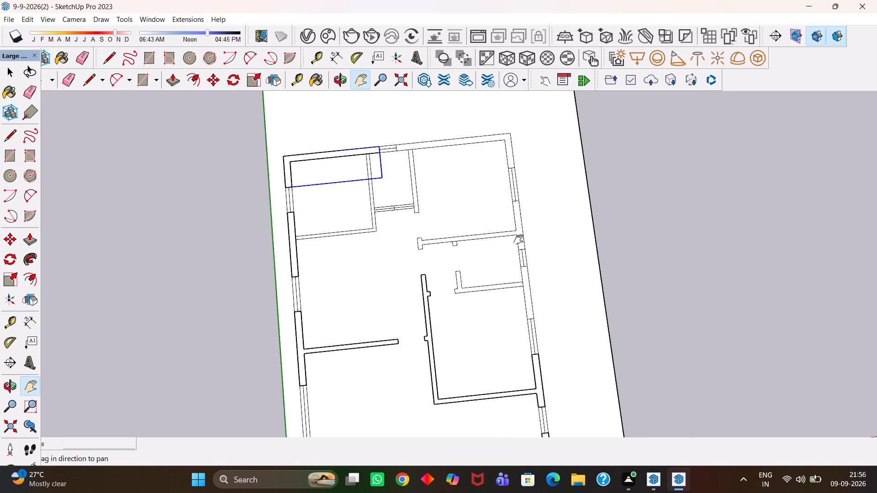
{"action": "left_click_drag", "start_coordinate": [518, 240], "coordinate": [462, 297]}
{"action": "scroll", "coordinate": [428, 233], "scroll_direction": "up", "scroll_amount": 2}
{"action": "middle_click_drag", "start_coordinate": [443, 210], "coordinate": [439, 225]}
{"action": "key", "text": "space"}
{"action": "scroll", "coordinate": [439, 225], "scroll_direction": "up", "scroll_amount": 2}
{"action": "double_click", "coordinate": [465, 192]}
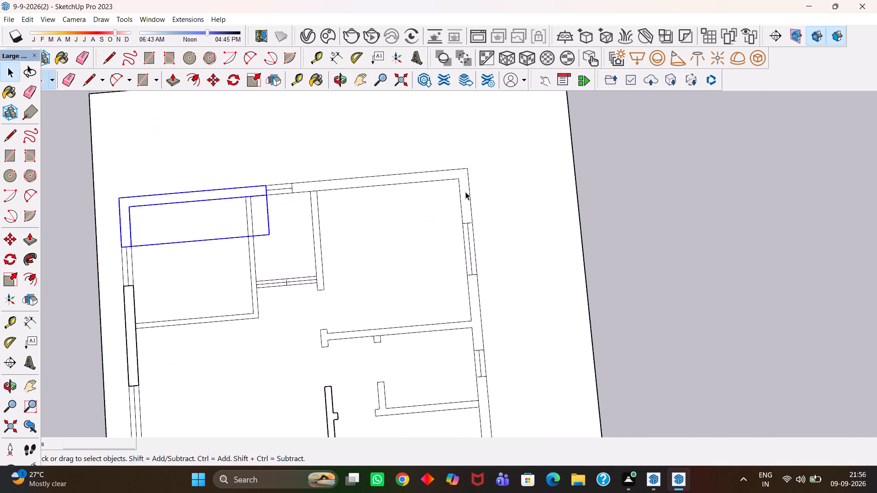
{"action": "right_click", "coordinate": [465, 192]}
{"action": "left_click", "coordinate": [502, 282]}
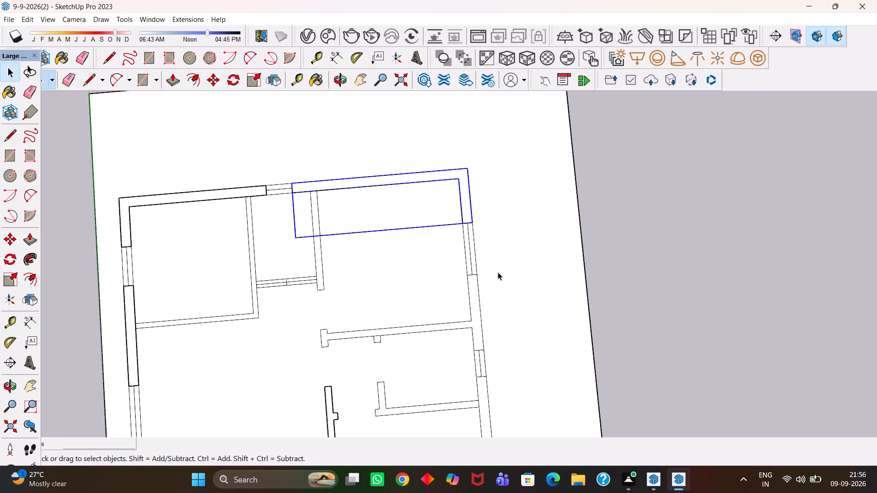
Group the right outer wall section below the upper-right window together with its connected long partition.
{"action": "scroll", "coordinate": [494, 272], "scroll_direction": "down", "scroll_amount": 3}
{"action": "scroll", "coordinate": [474, 291], "scroll_direction": "up", "scroll_amount": 2}
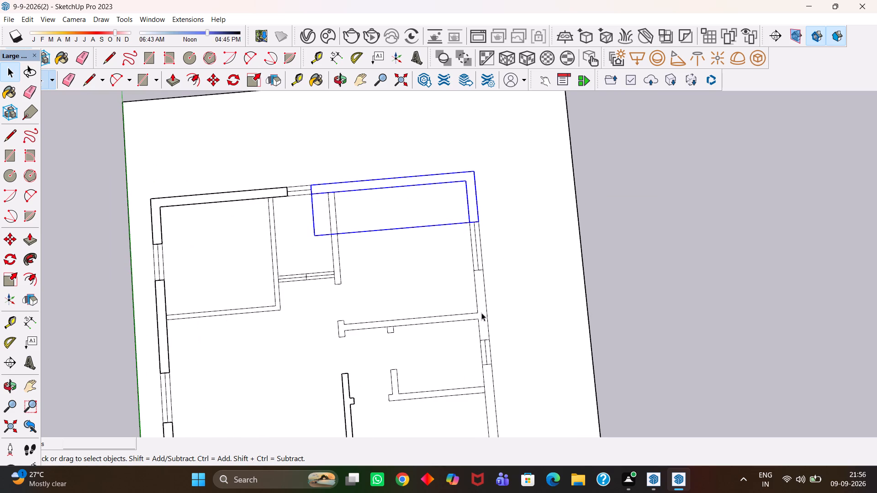
{"action": "double_click", "coordinate": [481, 313]}
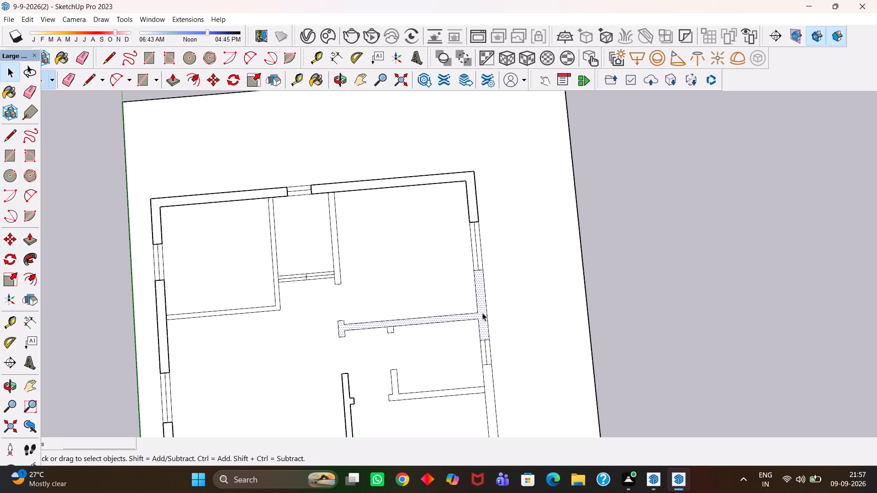
{"action": "double_click", "coordinate": [482, 313]}
{"action": "right_click", "coordinate": [482, 313]}
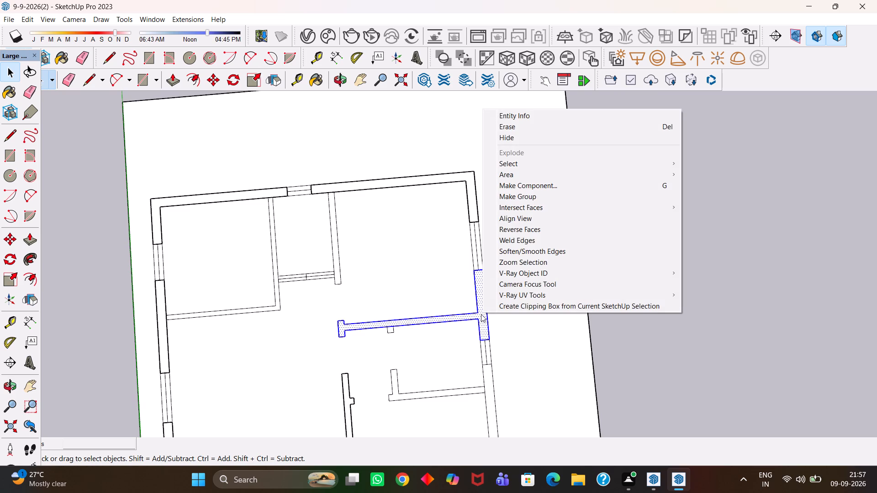
{"action": "left_click", "coordinate": [508, 200]}
Erase the edge separating the short L-shaped partition from the right outer wall.
{"action": "scroll", "coordinate": [502, 210], "scroll_direction": "down", "scroll_amount": 5}
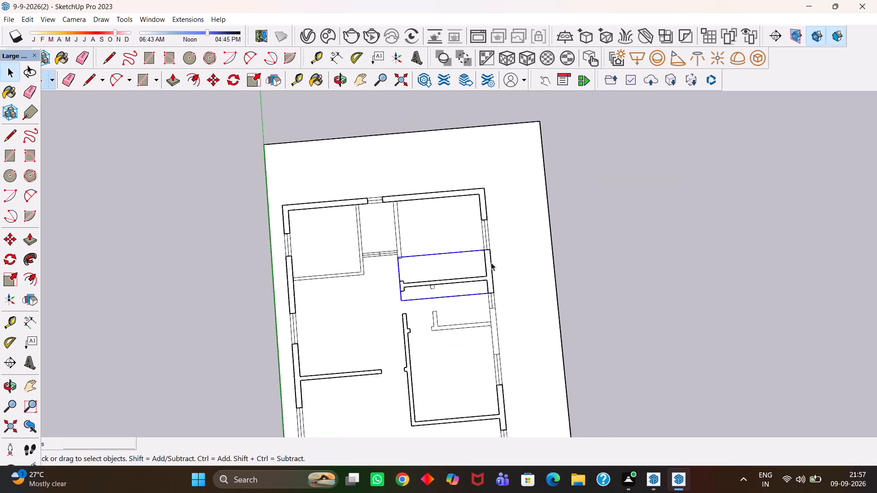
{"action": "scroll", "coordinate": [489, 286], "scroll_direction": "up", "scroll_amount": 4}
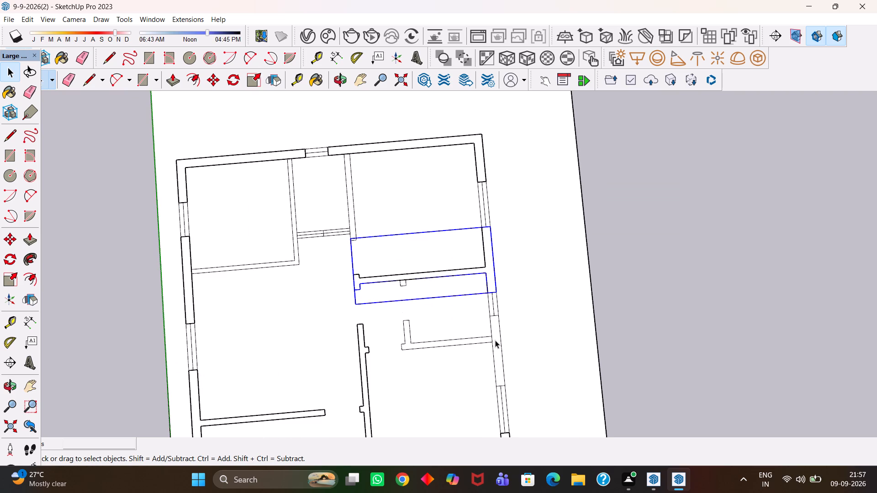
{"action": "scroll", "coordinate": [495, 340], "scroll_direction": "up", "scroll_amount": 3}
{"action": "key", "text": "e"}
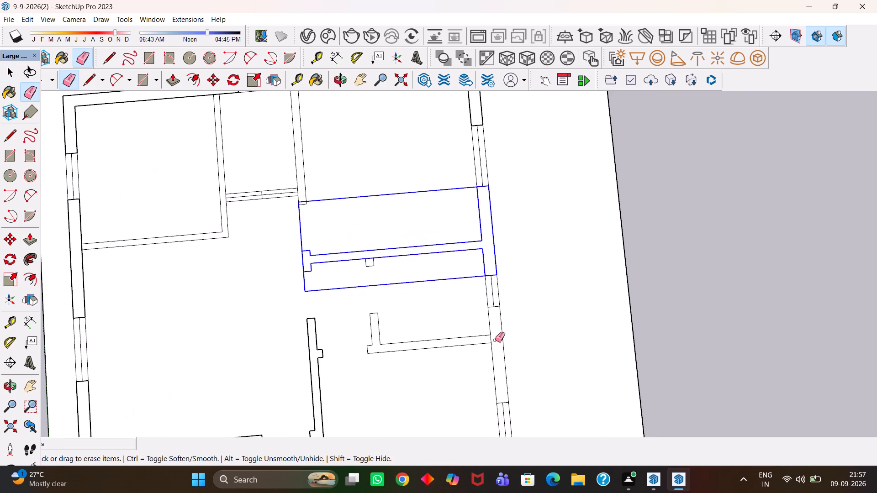
{"action": "scroll", "coordinate": [495, 340], "scroll_direction": "up", "scroll_amount": 2}
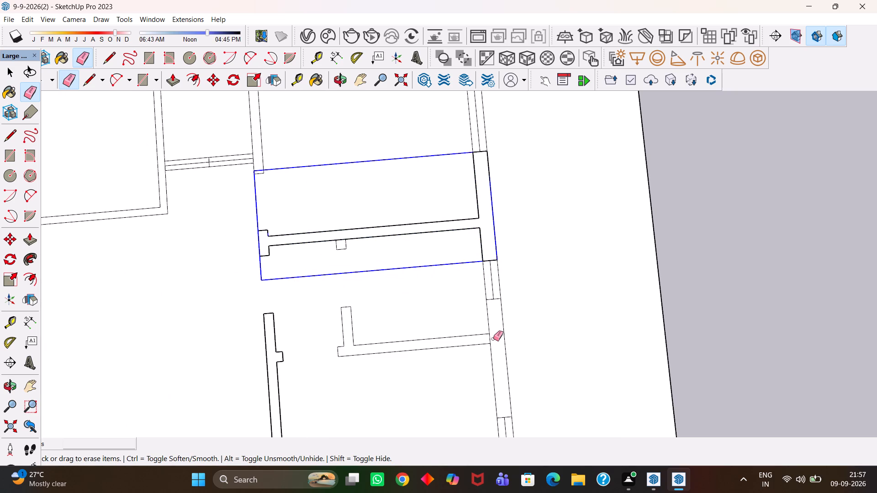
{"action": "left_click", "coordinate": [491, 339]}
Group the right outer wall section below the small window together with its connected short L-shaped partition.
{"action": "key", "text": "space"}
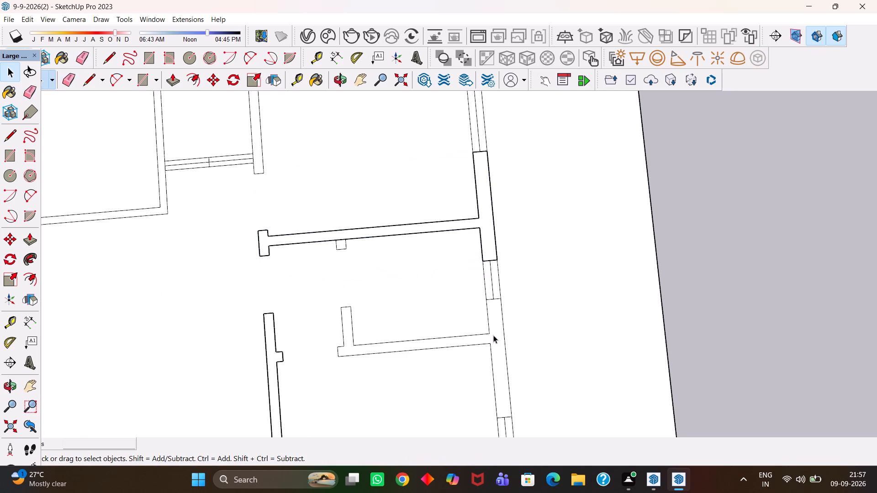
{"action": "double_click", "coordinate": [493, 335]}
{"action": "right_click", "coordinate": [493, 335]}
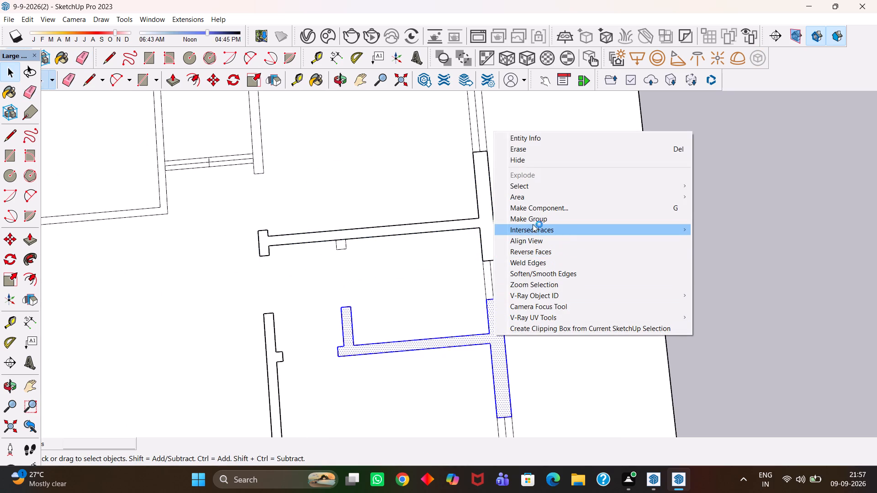
{"action": "left_click", "coordinate": [536, 219]}
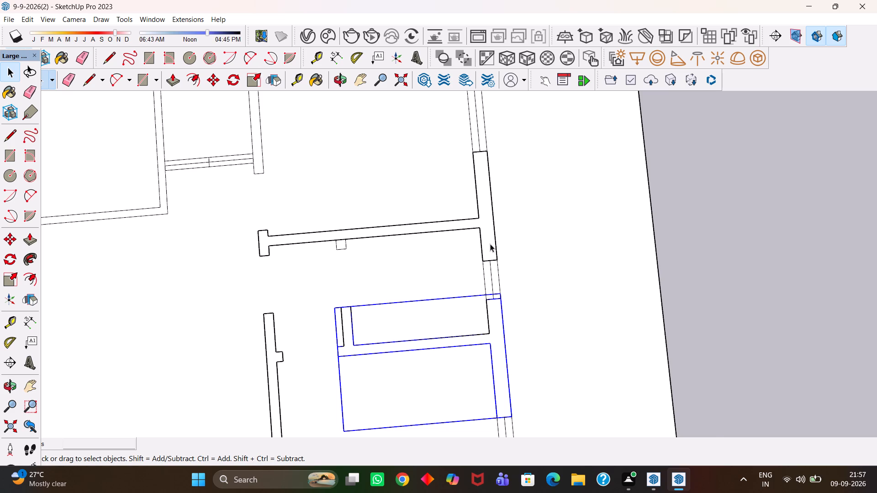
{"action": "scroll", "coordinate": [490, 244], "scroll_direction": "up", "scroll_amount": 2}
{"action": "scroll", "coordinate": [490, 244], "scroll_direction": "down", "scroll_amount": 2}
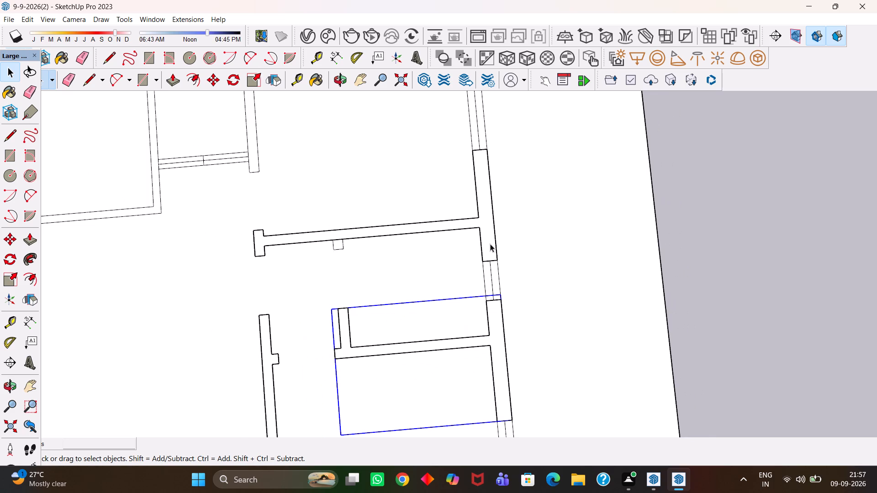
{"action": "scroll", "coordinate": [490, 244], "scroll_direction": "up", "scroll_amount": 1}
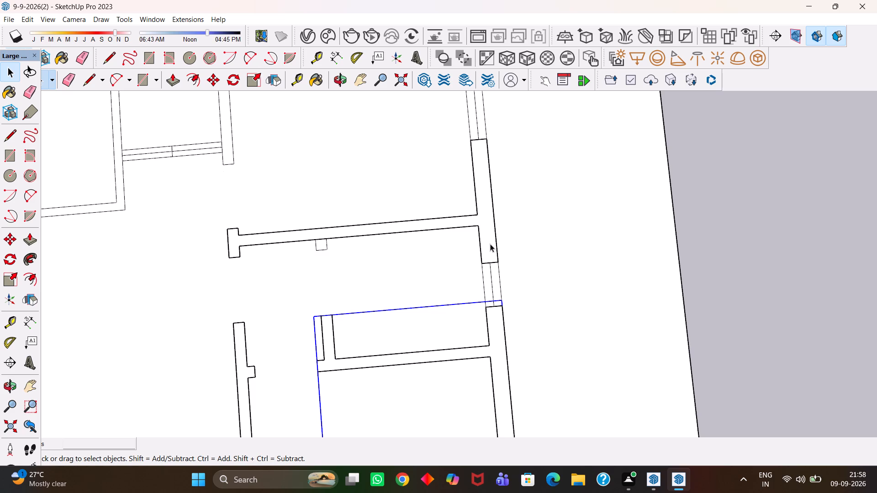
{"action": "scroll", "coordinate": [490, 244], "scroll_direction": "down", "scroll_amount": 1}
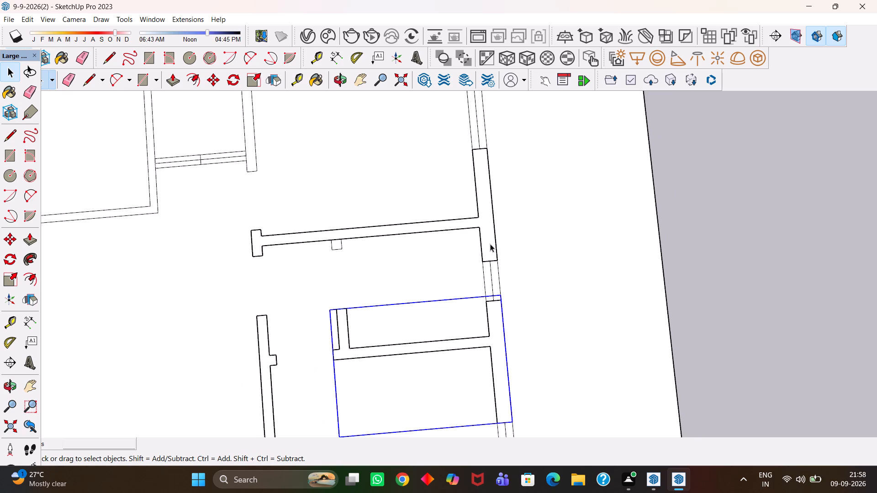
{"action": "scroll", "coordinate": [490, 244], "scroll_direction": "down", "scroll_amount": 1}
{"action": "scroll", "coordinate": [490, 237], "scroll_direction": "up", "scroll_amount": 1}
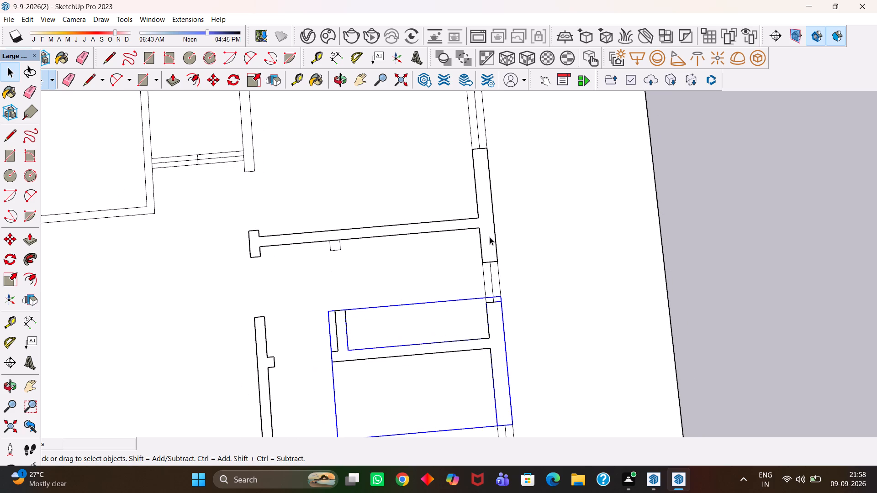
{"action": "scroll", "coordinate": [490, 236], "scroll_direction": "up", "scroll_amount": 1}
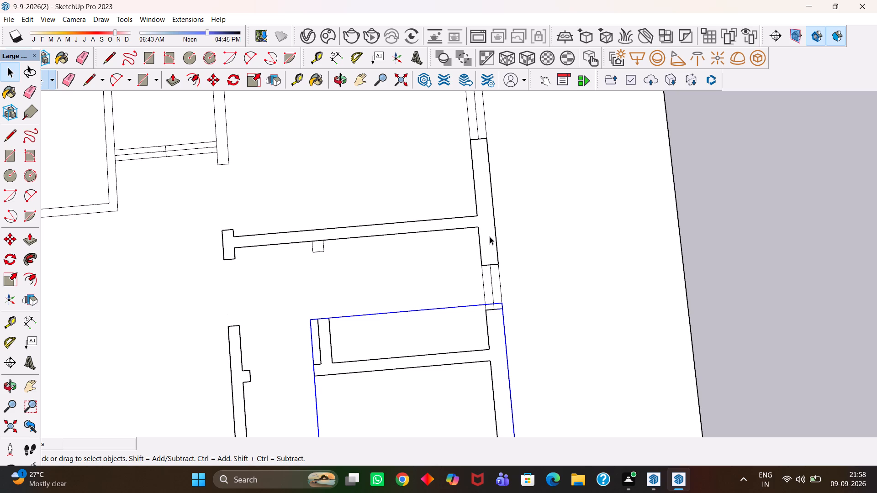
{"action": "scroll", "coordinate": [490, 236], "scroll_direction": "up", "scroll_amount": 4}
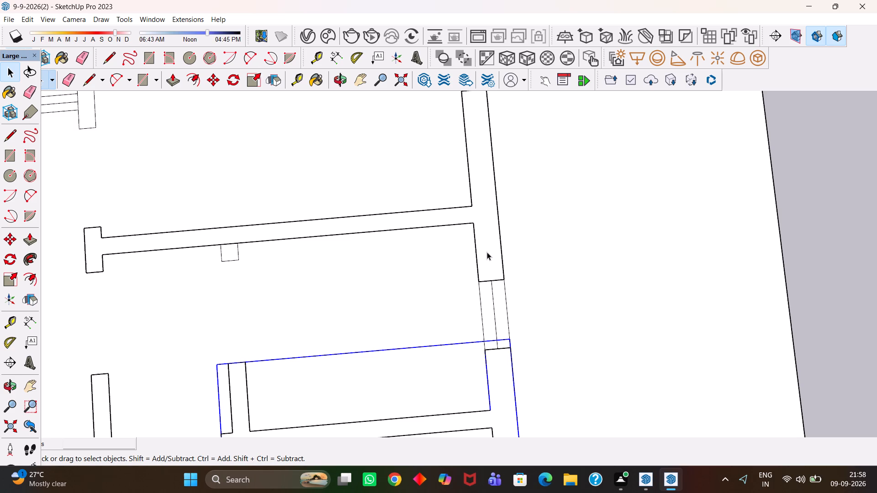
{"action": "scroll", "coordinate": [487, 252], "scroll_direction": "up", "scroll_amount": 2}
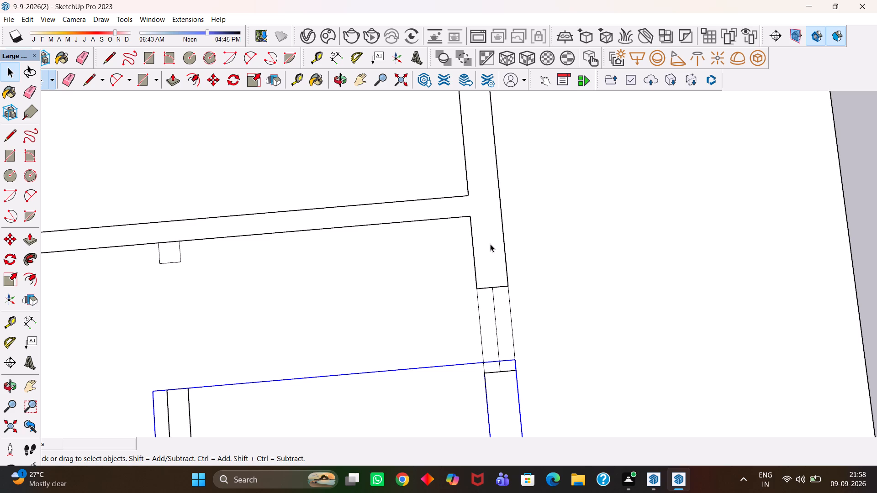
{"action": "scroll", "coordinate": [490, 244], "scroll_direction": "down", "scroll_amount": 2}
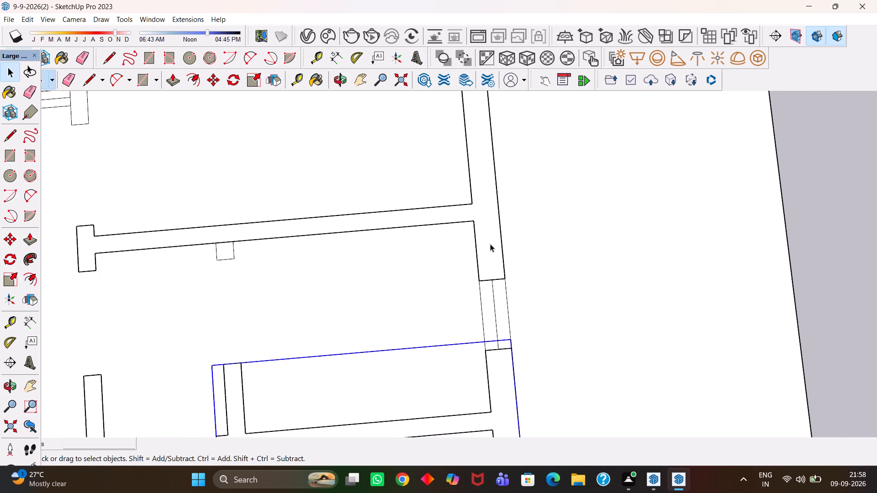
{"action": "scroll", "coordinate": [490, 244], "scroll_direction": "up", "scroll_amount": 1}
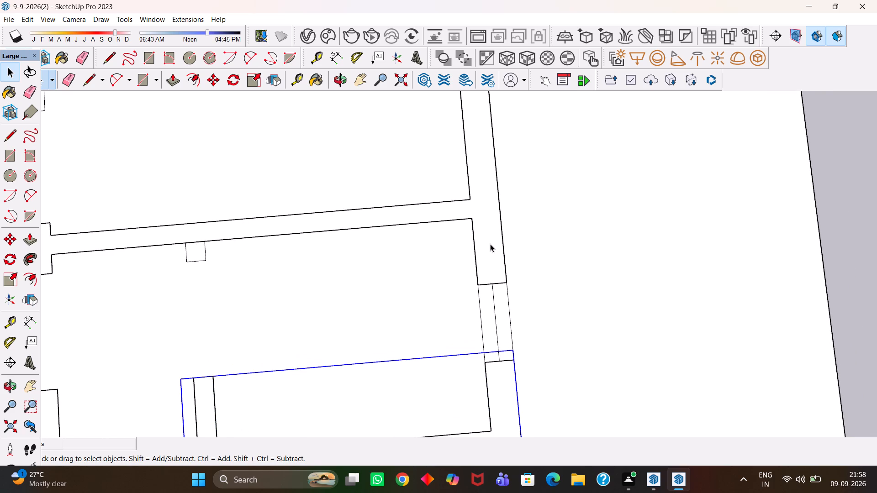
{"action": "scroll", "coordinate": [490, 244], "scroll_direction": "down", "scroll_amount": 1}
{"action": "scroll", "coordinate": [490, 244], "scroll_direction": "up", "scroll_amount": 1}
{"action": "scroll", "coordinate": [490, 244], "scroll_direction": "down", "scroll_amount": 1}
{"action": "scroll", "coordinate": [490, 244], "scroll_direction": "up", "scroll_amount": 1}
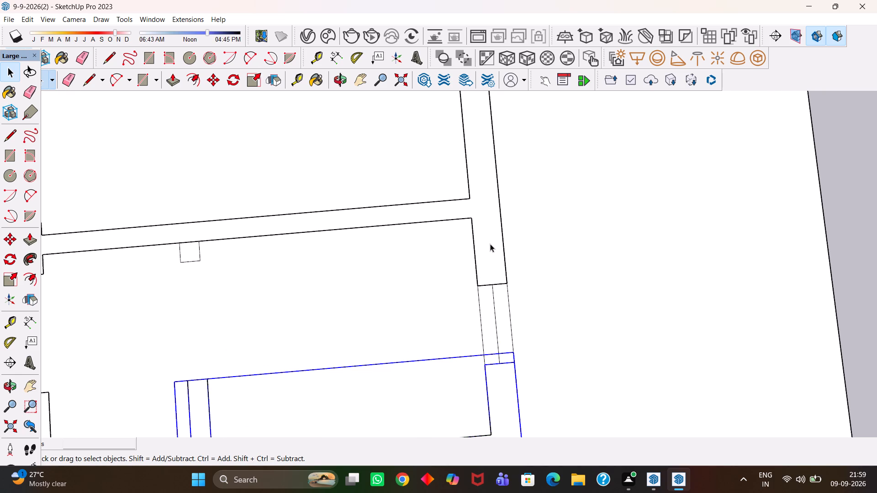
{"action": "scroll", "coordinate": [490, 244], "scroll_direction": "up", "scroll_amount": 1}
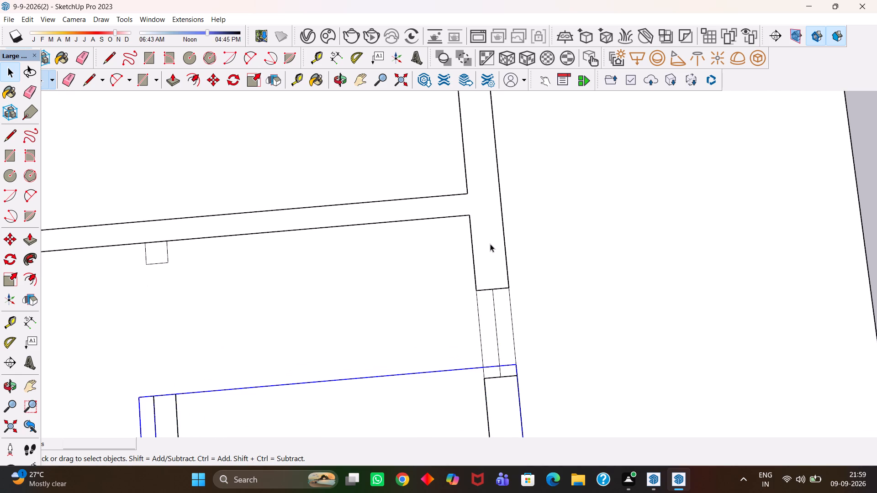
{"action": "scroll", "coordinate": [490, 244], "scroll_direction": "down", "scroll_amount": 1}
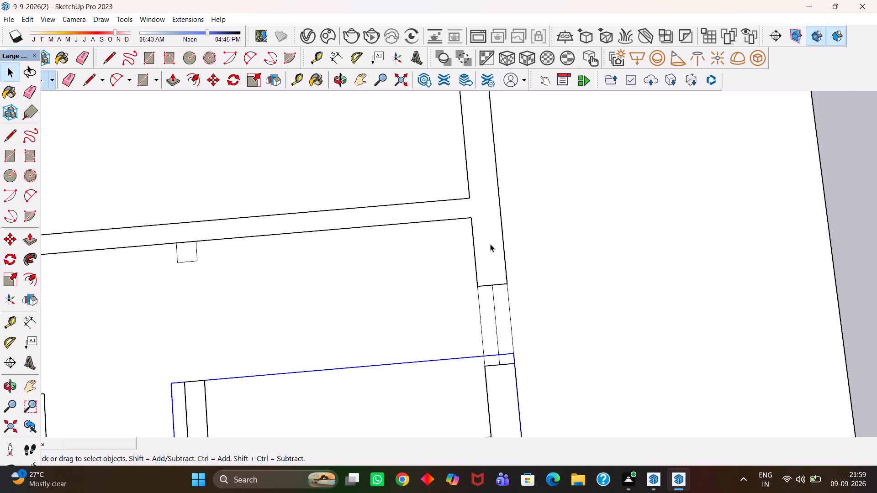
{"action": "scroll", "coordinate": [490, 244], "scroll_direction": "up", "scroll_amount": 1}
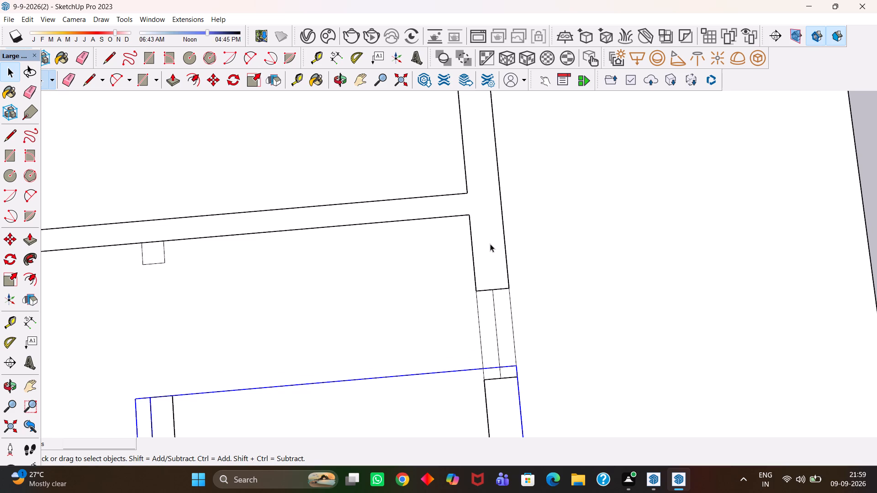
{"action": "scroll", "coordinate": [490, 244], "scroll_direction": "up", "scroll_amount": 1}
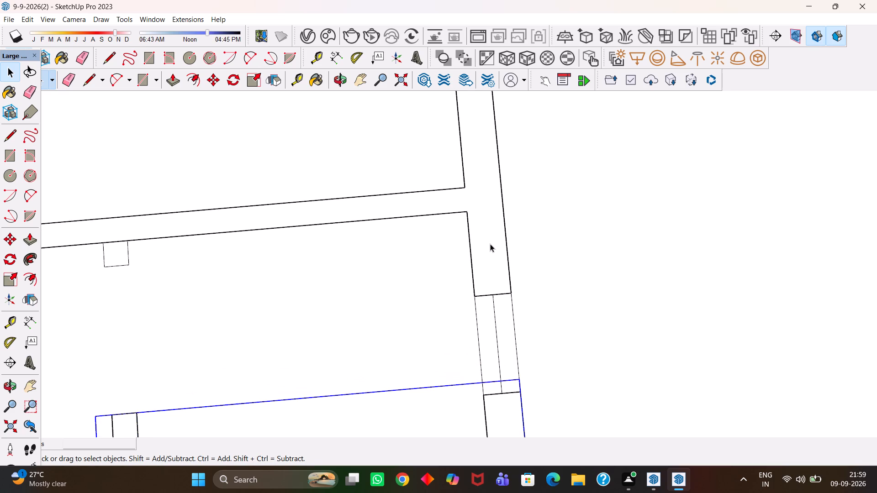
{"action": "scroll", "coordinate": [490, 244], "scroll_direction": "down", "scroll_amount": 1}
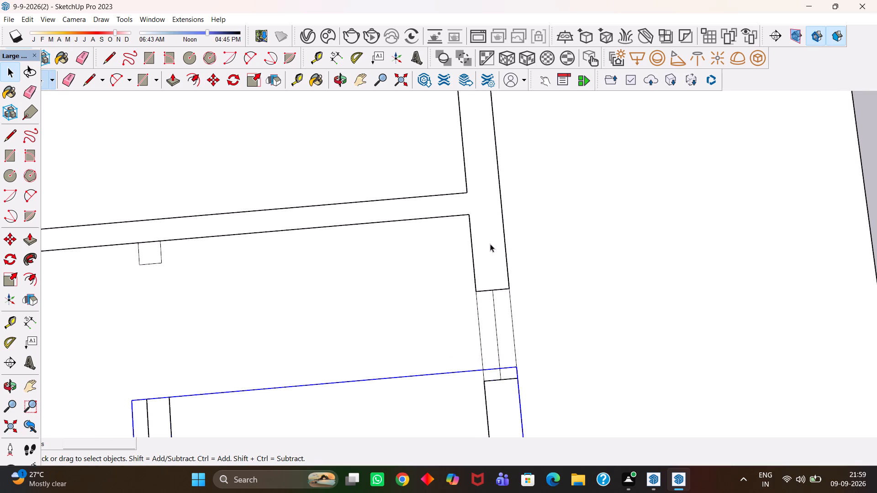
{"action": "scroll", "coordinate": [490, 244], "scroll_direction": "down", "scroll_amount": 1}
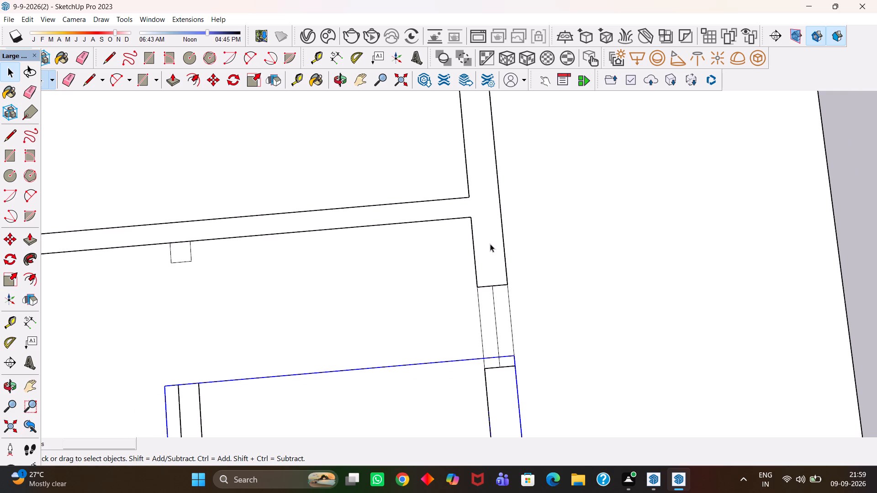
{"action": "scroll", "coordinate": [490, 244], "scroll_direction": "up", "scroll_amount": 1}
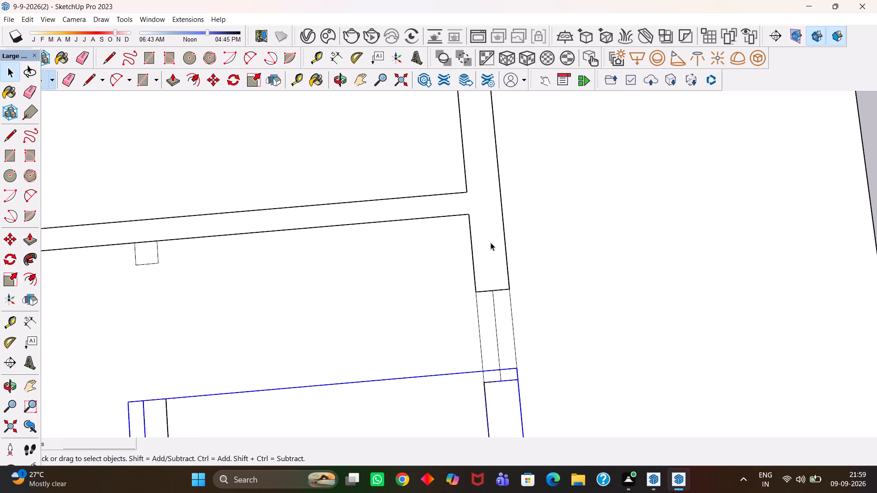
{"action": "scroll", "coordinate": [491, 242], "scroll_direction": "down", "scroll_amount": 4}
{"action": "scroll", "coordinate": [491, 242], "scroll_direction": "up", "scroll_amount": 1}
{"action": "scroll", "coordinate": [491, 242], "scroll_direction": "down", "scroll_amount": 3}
Check the grouping of the outer wall sections and connected partitions by selecting them one after another around the floor plan.
{"action": "left_click", "coordinate": [491, 242]}
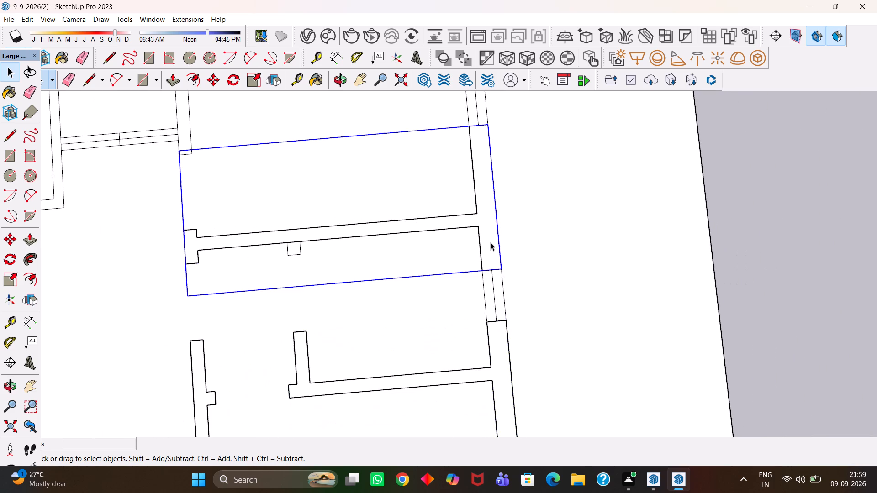
{"action": "left_click", "coordinate": [495, 341]}
{"action": "scroll", "coordinate": [477, 316], "scroll_direction": "down", "scroll_amount": 6}
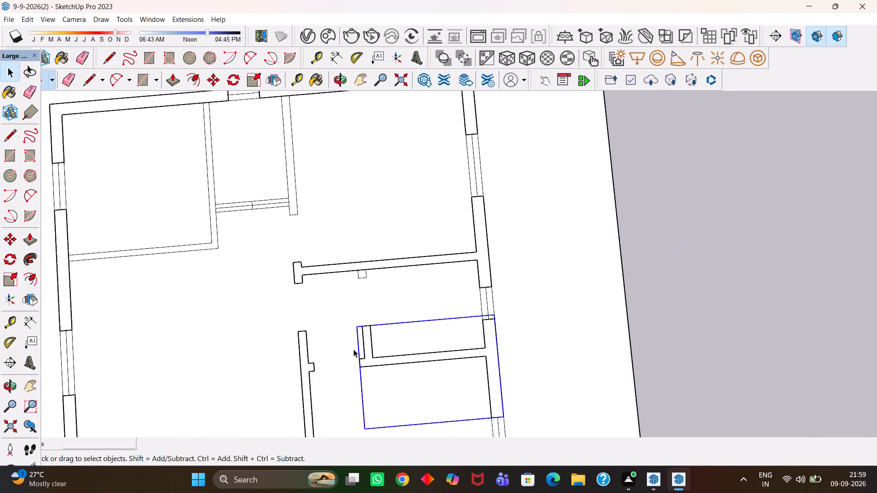
{"action": "left_click", "coordinate": [322, 387]}
{"action": "scroll", "coordinate": [361, 334], "scroll_direction": "down", "scroll_amount": 11}
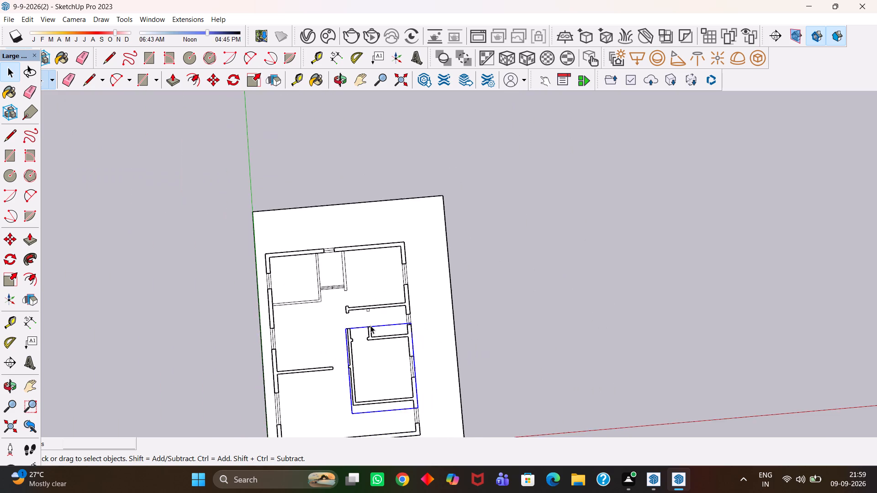
{"action": "scroll", "coordinate": [316, 378], "scroll_direction": "up", "scroll_amount": 8}
{"action": "left_click", "coordinate": [253, 369]}
{"action": "scroll", "coordinate": [253, 365], "scroll_direction": "up", "scroll_amount": 2}
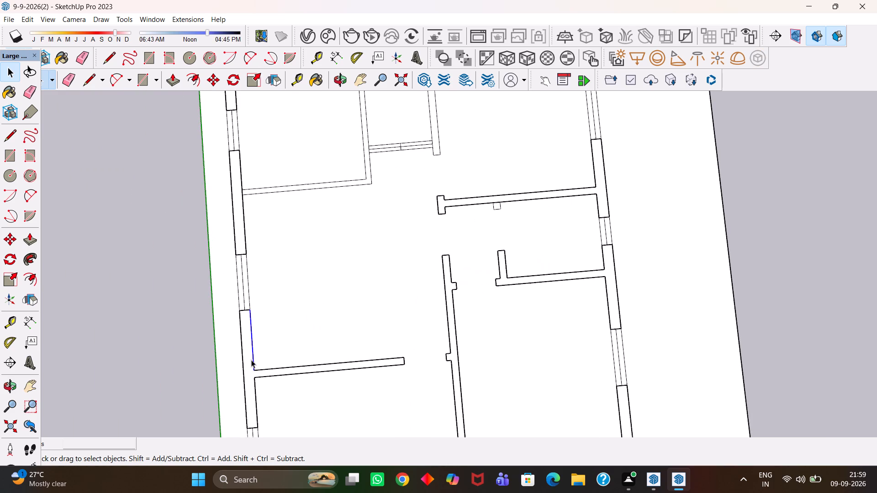
{"action": "left_click", "coordinate": [251, 360]}
{"action": "left_click", "coordinate": [248, 357]}
{"action": "scroll", "coordinate": [250, 354], "scroll_direction": "down", "scroll_amount": 3}
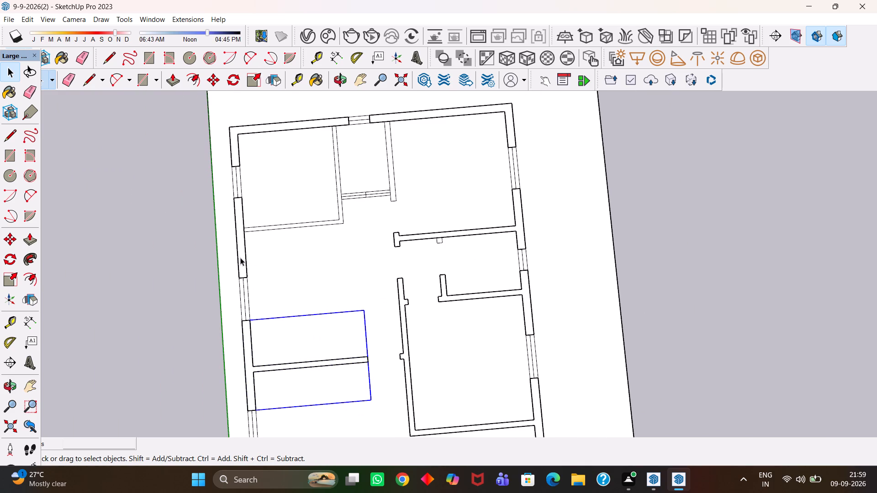
{"action": "left_click", "coordinate": [240, 257]}
{"action": "left_click", "coordinate": [234, 152]}
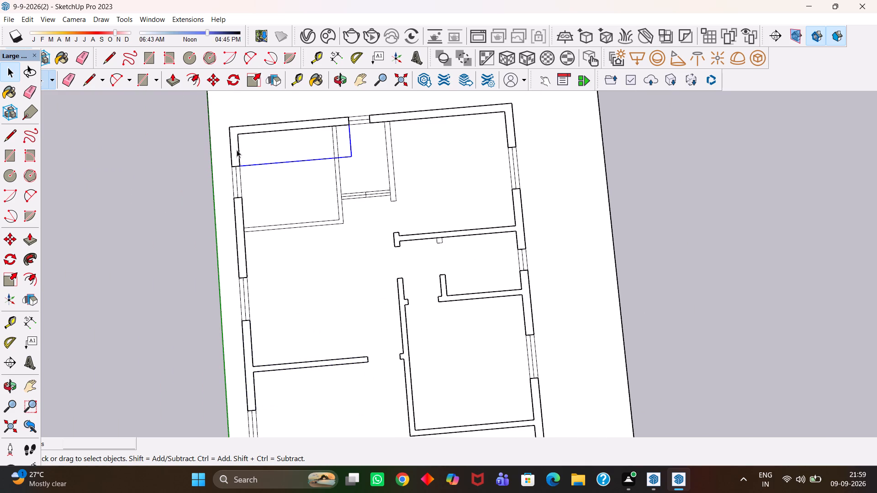
{"action": "scroll", "coordinate": [333, 177], "scroll_direction": "down", "scroll_amount": 1}
{"action": "scroll", "coordinate": [354, 224], "scroll_direction": "down", "scroll_amount": 4}
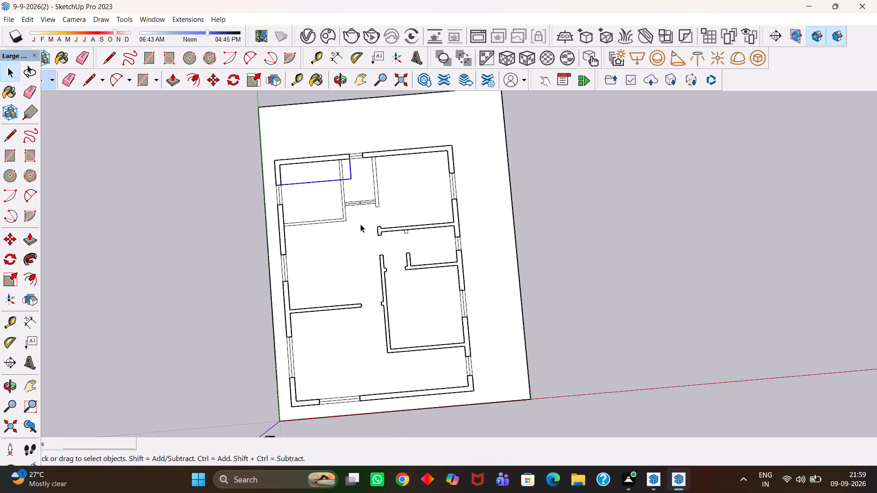
{"action": "scroll", "coordinate": [363, 227], "scroll_direction": "down", "scroll_amount": 4}
{"action": "scroll", "coordinate": [399, 312], "scroll_direction": "up", "scroll_amount": 8}
{"action": "left_click", "coordinate": [435, 343]}
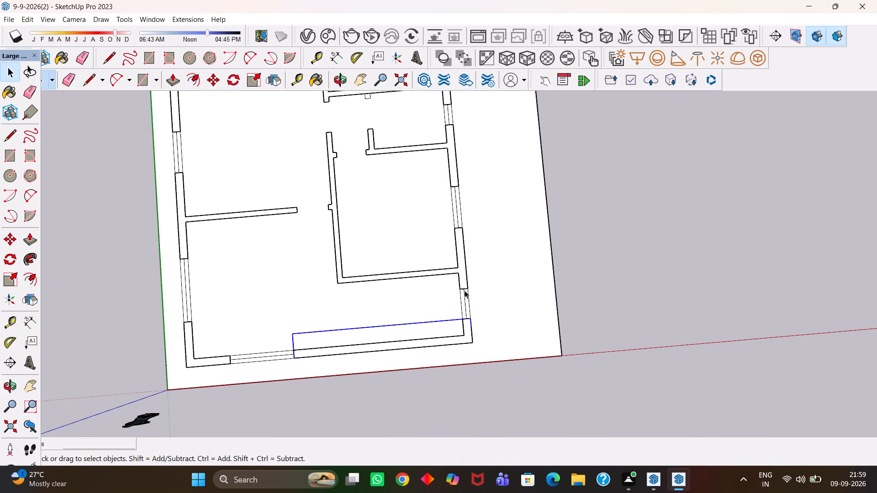
{"action": "left_click", "coordinate": [461, 274]}
{"action": "left_click", "coordinate": [209, 361]}
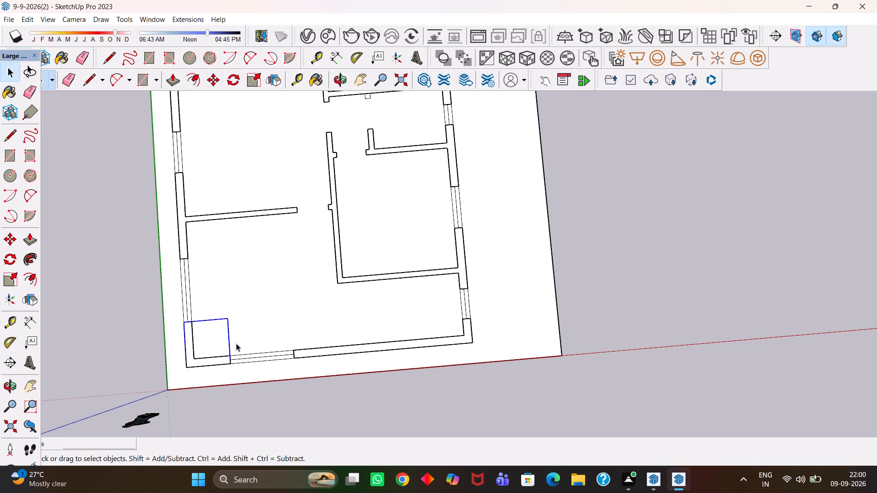
Inside its group, extrude the outer wall section around the plan's lower-right corner up to a height of 10'.
{"action": "scroll", "coordinate": [239, 341], "scroll_direction": "up", "scroll_amount": 2}
{"action": "scroll", "coordinate": [239, 341], "scroll_direction": "down", "scroll_amount": 4}
{"action": "middle_click_drag", "start_coordinate": [225, 353], "coordinate": [309, 328]}
{"action": "scroll", "coordinate": [261, 350], "scroll_direction": "up", "scroll_amount": 4}
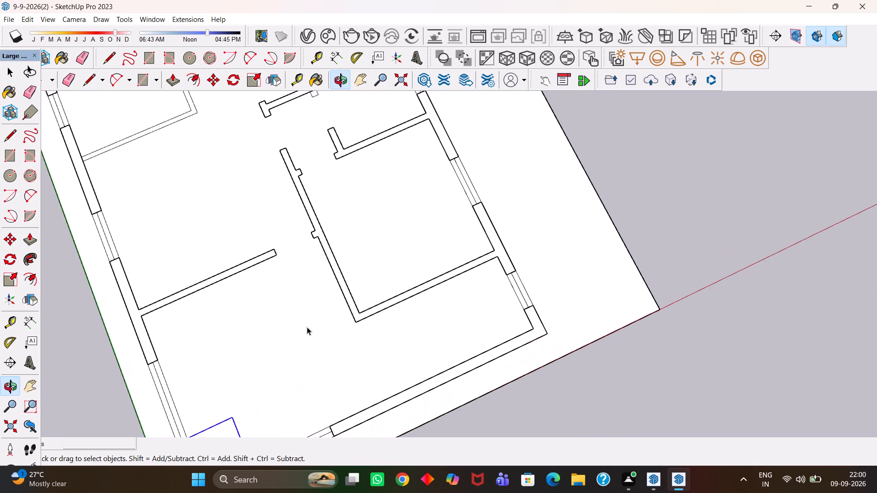
{"action": "middle_click_drag", "start_coordinate": [351, 341], "coordinate": [295, 299]}
{"action": "scroll", "coordinate": [299, 304], "scroll_direction": "up", "scroll_amount": 1}
{"action": "middle_click_drag", "start_coordinate": [382, 352], "coordinate": [371, 357]}
{"action": "scroll", "coordinate": [371, 357], "scroll_direction": "up", "scroll_amount": 1}
{"action": "key", "text": "space"}
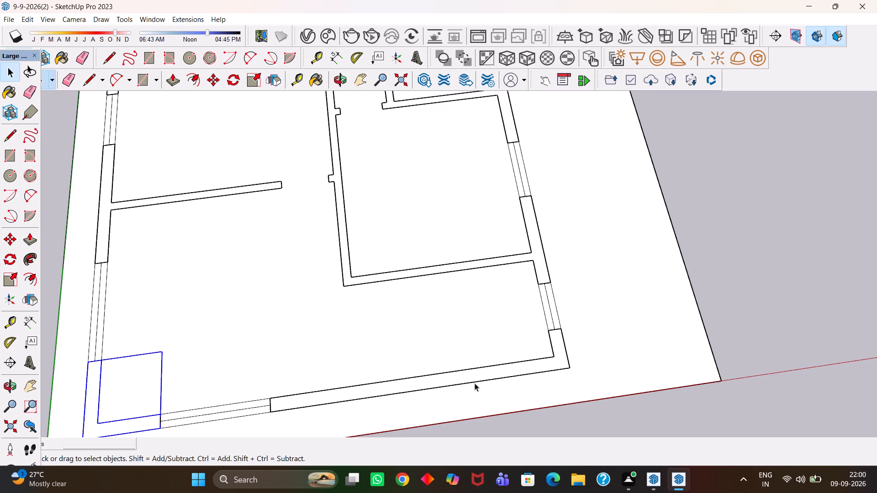
{"action": "double_click", "coordinate": [467, 374]}
{"action": "left_click", "coordinate": [468, 376]}
{"action": "key", "text": "p"}
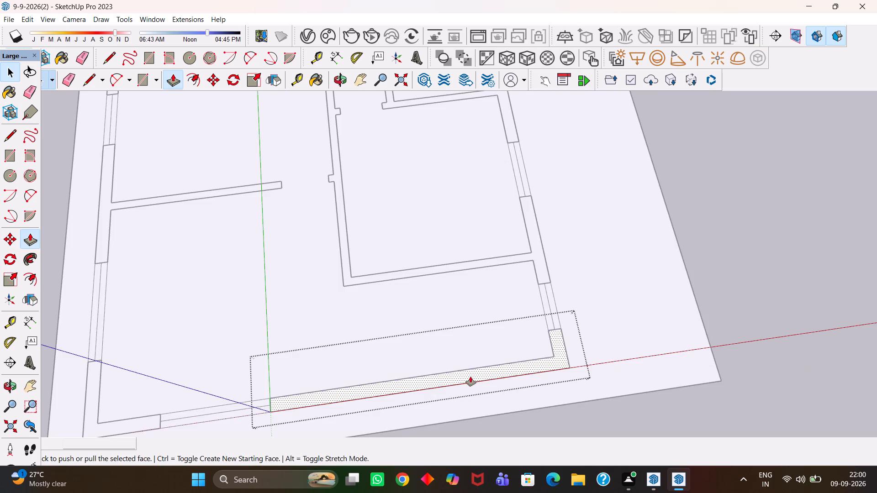
{"action": "left_click", "coordinate": [470, 377]}
{"action": "type", "text": "10'"}
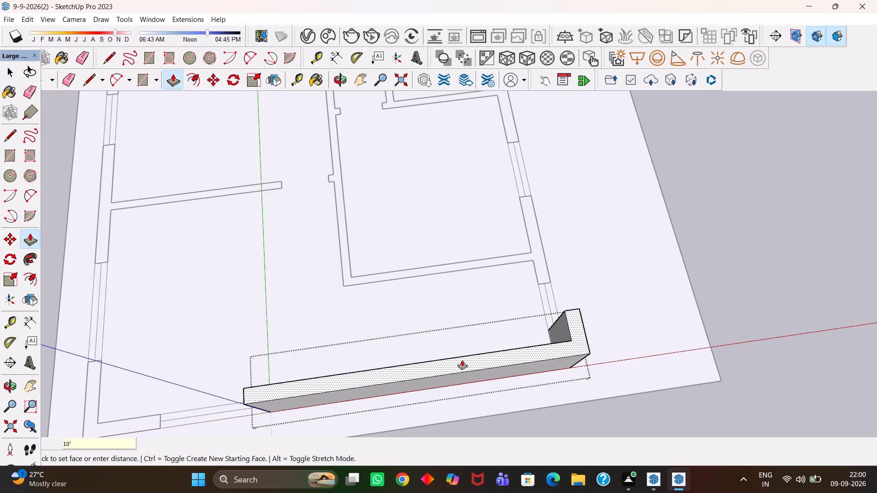
{"action": "key", "text": "Return"}
Inside its group, extrude the lower right outer wall section with its connected L-shaped room partition to 10', matching the corner wall's height.
{"action": "key", "text": "h"}
{"action": "scroll", "coordinate": [454, 345], "scroll_direction": "down", "scroll_amount": 3}
{"action": "left_click_drag", "start_coordinate": [477, 281], "coordinate": [488, 328]}
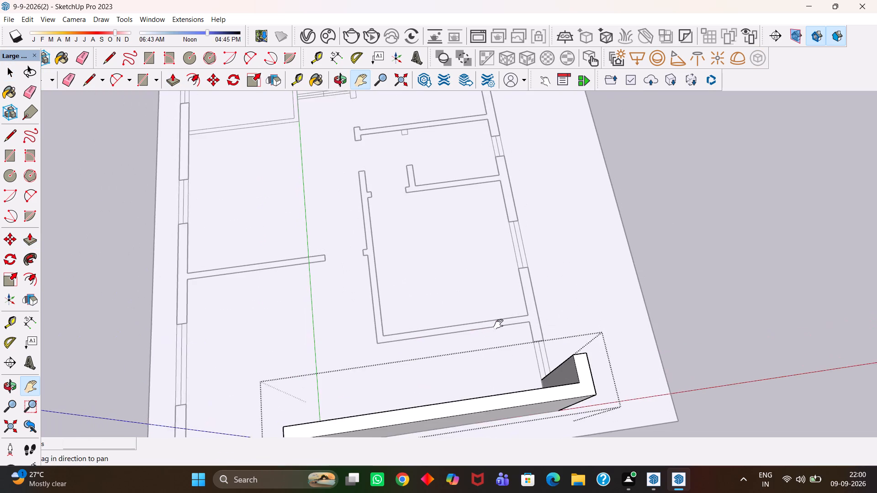
{"action": "middle_click_drag", "start_coordinate": [498, 324], "coordinate": [495, 331]}
{"action": "scroll", "coordinate": [503, 328], "scroll_direction": "up", "scroll_amount": 1}
{"action": "key", "text": "space"}
{"action": "key", "text": "space"}
{"action": "left_click", "coordinate": [536, 322]}
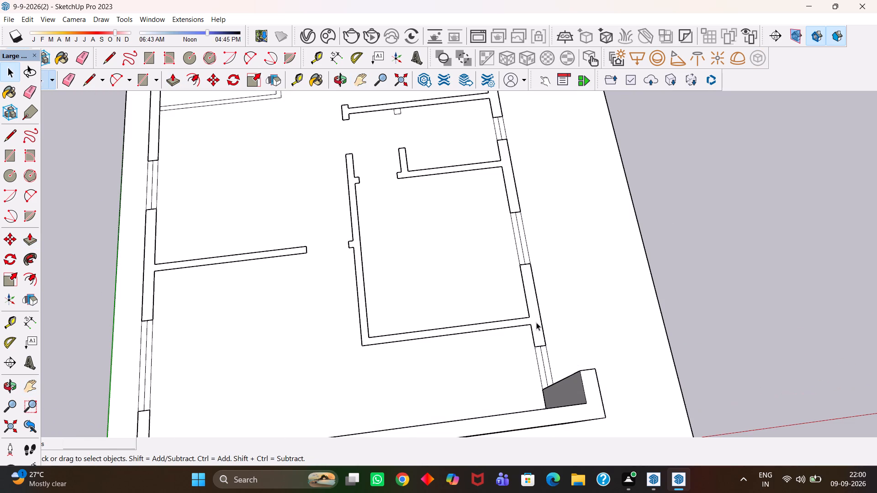
{"action": "double_click", "coordinate": [536, 322]}
{"action": "left_click", "coordinate": [535, 321]}
{"action": "key", "text": "p"}
{"action": "left_click", "coordinate": [535, 321]}
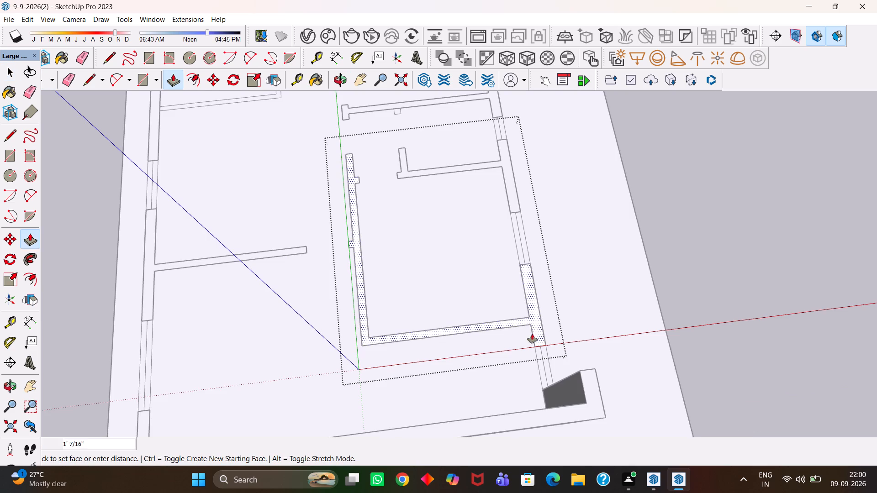
{"action": "left_click", "coordinate": [585, 390]}
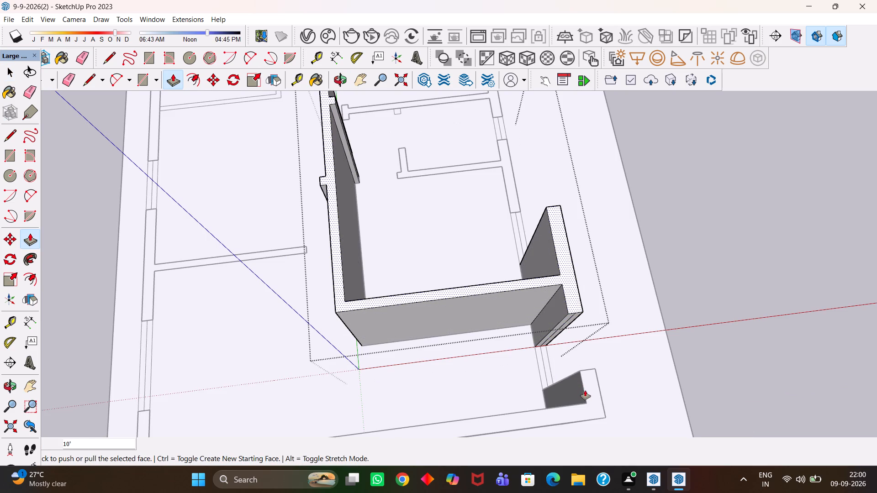
Save the model.
{"action": "key", "text": "h"}
{"action": "scroll", "coordinate": [565, 372], "scroll_direction": "down", "scroll_amount": 3}
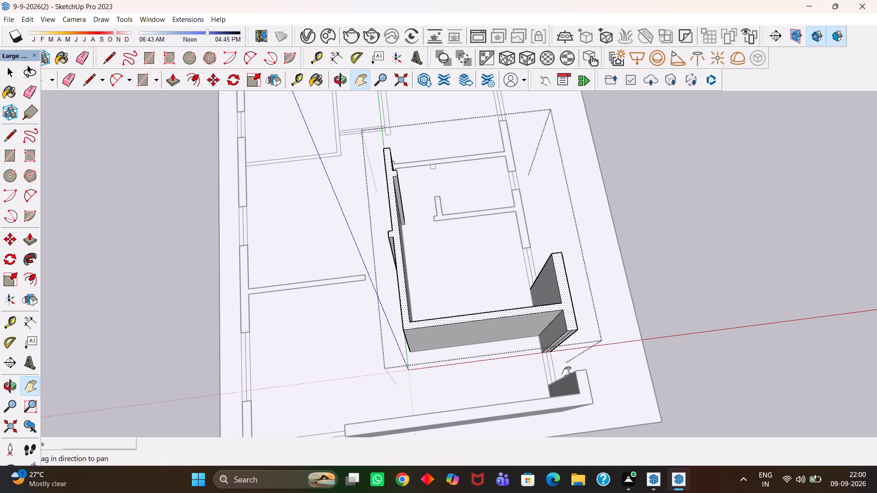
{"action": "left_click", "coordinate": [566, 372]}
{"action": "key", "text": "ctrl+s"}
Inside its group, extrude the left outer wall section between the two lower windows with its connected partition to a height of 10'.
{"action": "scroll", "coordinate": [559, 345], "scroll_direction": "down", "scroll_amount": 4}
{"action": "scroll", "coordinate": [559, 345], "scroll_direction": "up", "scroll_amount": 7}
{"action": "scroll", "coordinate": [556, 341], "scroll_direction": "down", "scroll_amount": 5}
{"action": "scroll", "coordinate": [507, 338], "scroll_direction": "up", "scroll_amount": 2}
{"action": "middle_click_drag", "start_coordinate": [488, 336], "coordinate": [594, 317]}
{"action": "scroll", "coordinate": [609, 312], "scroll_direction": "down", "scroll_amount": 8}
{"action": "scroll", "coordinate": [533, 374], "scroll_direction": "up", "scroll_amount": 1}
{"action": "middle_click_drag", "start_coordinate": [533, 375], "coordinate": [552, 367]}
{"action": "scroll", "coordinate": [552, 366], "scroll_direction": "up", "scroll_amount": 1}
{"action": "key", "text": "space"}
{"action": "scroll", "coordinate": [552, 367], "scroll_direction": "down", "scroll_amount": 3}
{"action": "double_click", "coordinate": [656, 372]}
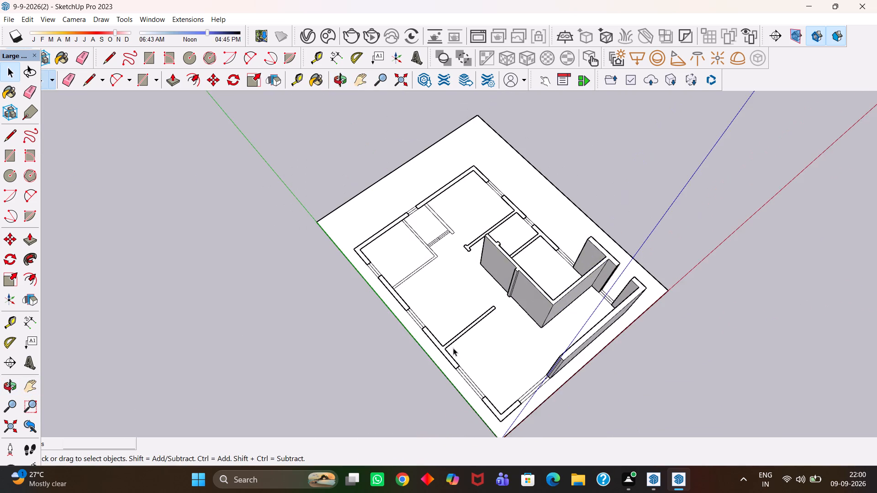
{"action": "scroll", "coordinate": [445, 350], "scroll_direction": "up", "scroll_amount": 9}
{"action": "double_click", "coordinate": [442, 350]}
{"action": "left_click", "coordinate": [438, 347]}
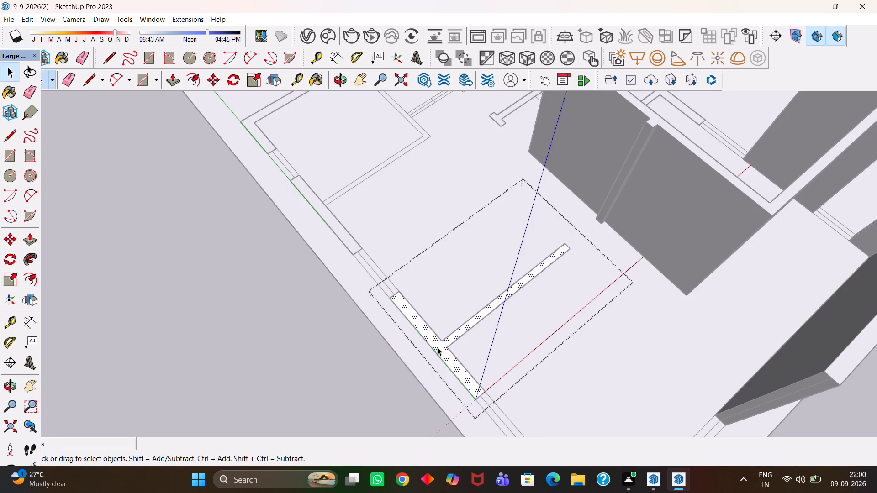
{"action": "left_click", "coordinate": [444, 348]}
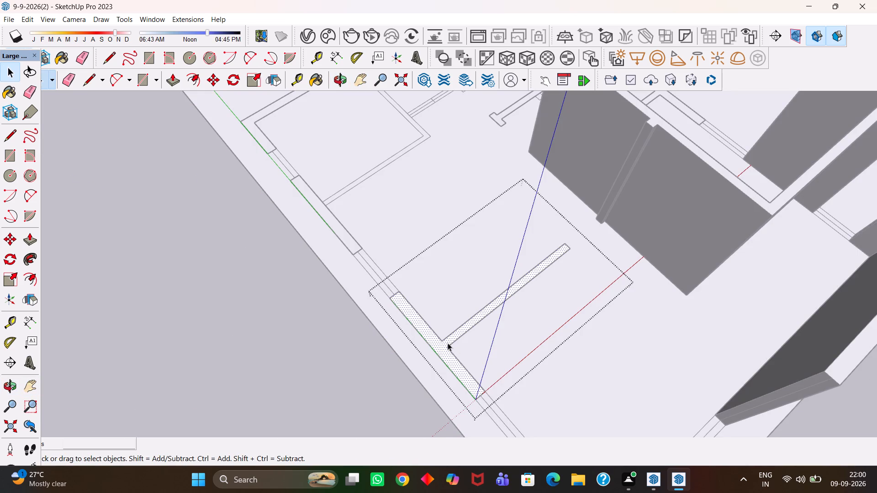
{"action": "key", "text": "p"}
{"action": "left_click", "coordinate": [448, 341]}
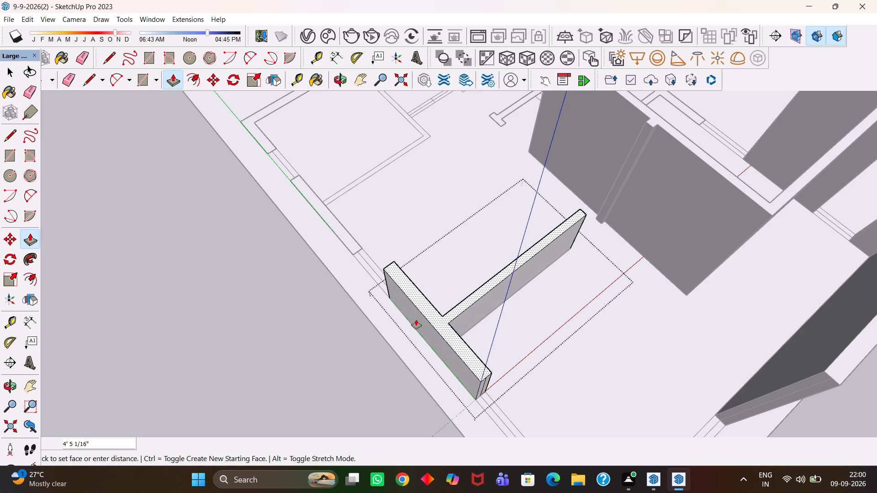
{"action": "type", "text": "10'"}
{"action": "key", "text": "Return"}
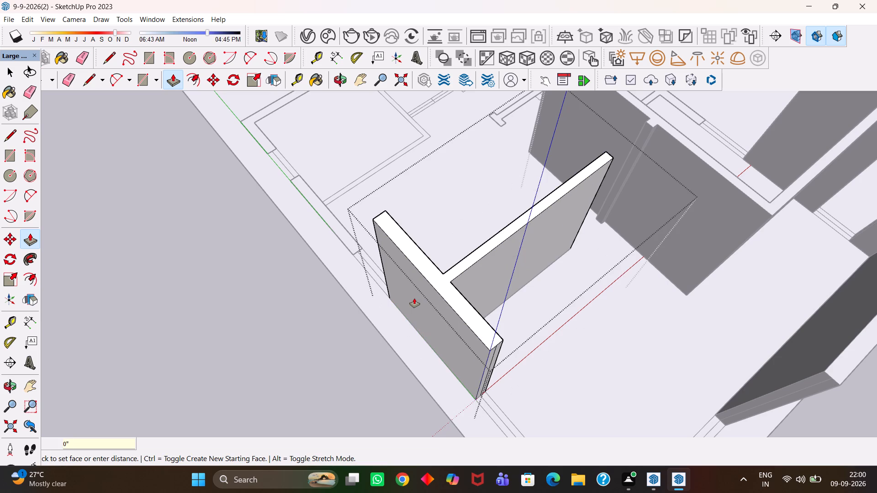
{"action": "key", "text": "h"}
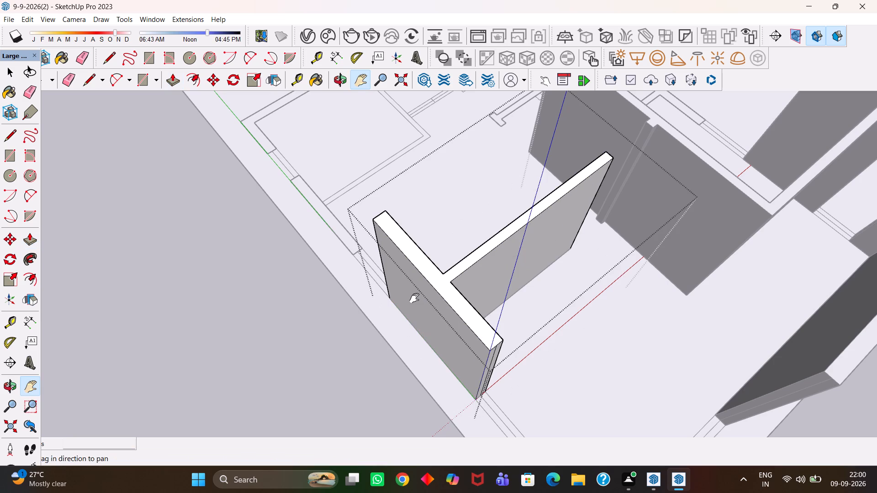
{"action": "scroll", "coordinate": [483, 288], "scroll_direction": "down", "scroll_amount": 6}
{"action": "scroll", "coordinate": [470, 322], "scroll_direction": "up", "scroll_amount": 4}
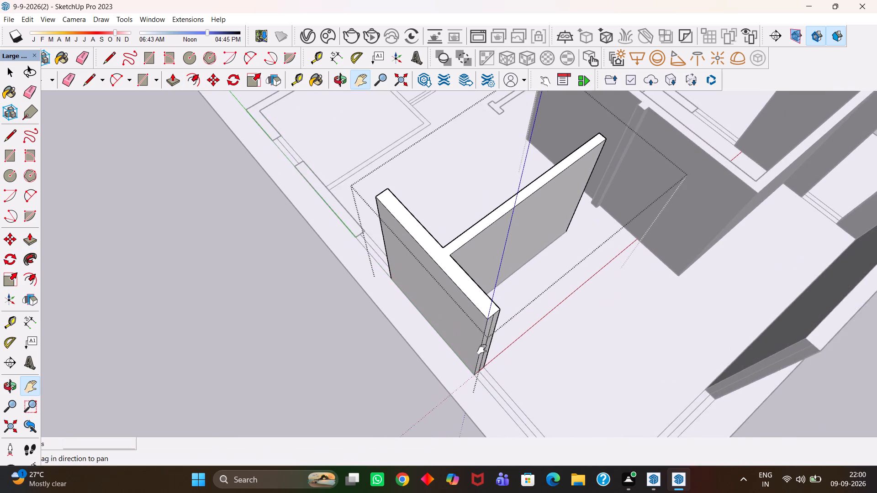
Inside its group, extrude the L-shaped outer wall section at the plan's lower-left corner, beside the origin, to a height of 10'.
{"action": "scroll", "coordinate": [482, 349], "scroll_direction": "up", "scroll_amount": 2}
{"action": "left_click_drag", "start_coordinate": [498, 369], "coordinate": [449, 290]}
{"action": "scroll", "coordinate": [448, 281], "scroll_direction": "down", "scroll_amount": 5}
{"action": "scroll", "coordinate": [480, 351], "scroll_direction": "up", "scroll_amount": 1}
{"action": "middle_click_drag", "start_coordinate": [481, 358], "coordinate": [462, 361]}
{"action": "scroll", "coordinate": [462, 361], "scroll_direction": "up", "scroll_amount": 3}
{"action": "middle_click", "coordinate": [462, 361]}
{"action": "key", "text": "h"}
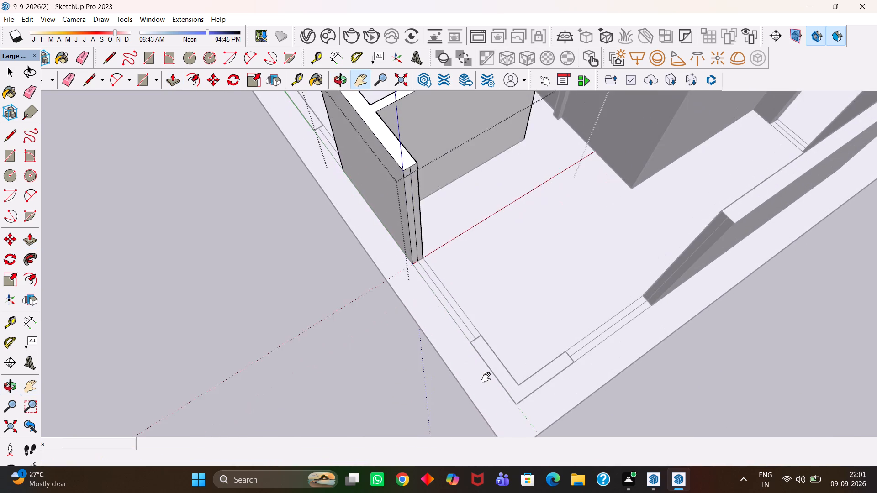
{"action": "left_click_drag", "start_coordinate": [498, 382], "coordinate": [495, 333]}
{"action": "middle_click_drag", "start_coordinate": [495, 333], "coordinate": [487, 350]}
{"action": "scroll", "coordinate": [487, 350], "scroll_direction": "up", "scroll_amount": 2}
{"action": "key", "text": "space"}
{"action": "double_click", "coordinate": [643, 411]}
{"action": "scroll", "coordinate": [497, 341], "scroll_direction": "up", "scroll_amount": 2}
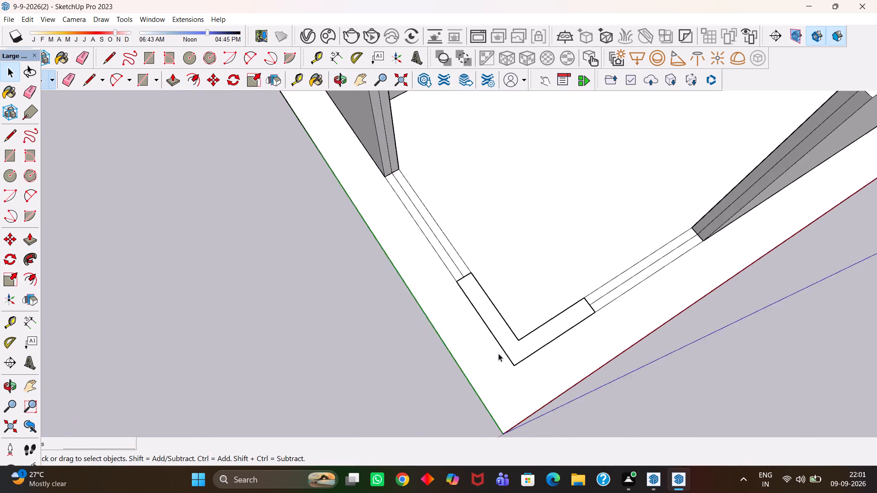
{"action": "scroll", "coordinate": [498, 353], "scroll_direction": "up", "scroll_amount": 2}
{"action": "key", "text": "space"}
{"action": "double_click", "coordinate": [518, 351]}
{"action": "left_click", "coordinate": [527, 351]}
{"action": "key", "text": "p"}
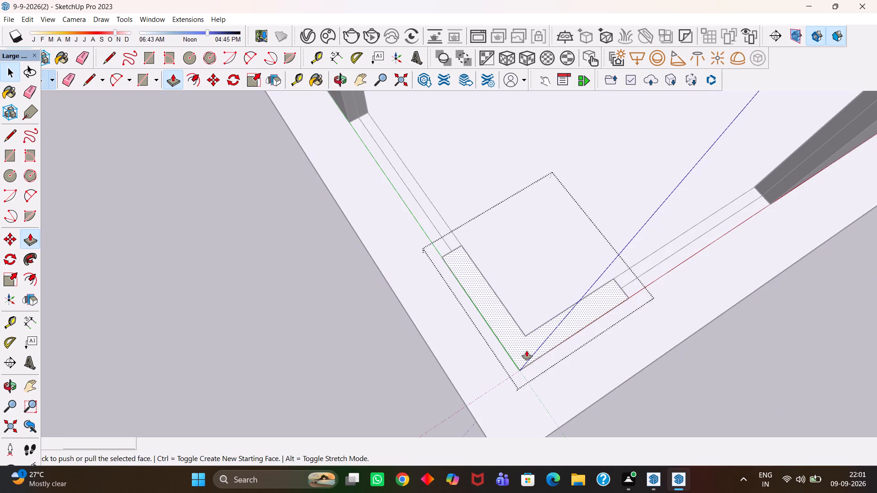
{"action": "left_click", "coordinate": [527, 351]}
{"action": "type", "text": "10'"}
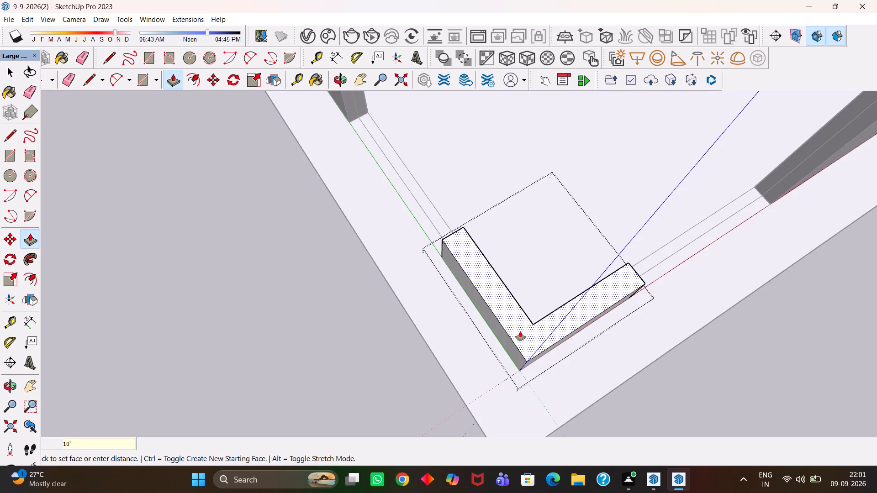
{"action": "key", "text": "Return"}
{"action": "key", "text": "h"}
{"action": "scroll", "coordinate": [512, 331], "scroll_direction": "down", "scroll_amount": 12}
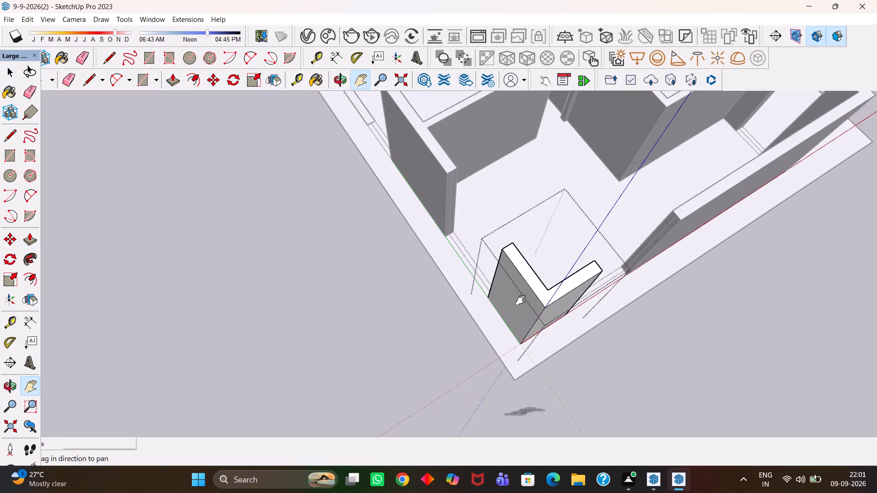
Inside its group, extrude the short straight section of the left outer wall, next to the small thin-walled room, to a height of 10'.
{"action": "scroll", "coordinate": [521, 300], "scroll_direction": "down", "scroll_amount": 4}
{"action": "scroll", "coordinate": [573, 293], "scroll_direction": "up", "scroll_amount": 1}
{"action": "middle_click_drag", "start_coordinate": [573, 292], "coordinate": [555, 315]}
{"action": "scroll", "coordinate": [554, 315], "scroll_direction": "down", "scroll_amount": 6}
{"action": "key", "text": "h"}
{"action": "middle_click_drag", "start_coordinate": [479, 269], "coordinate": [491, 278]}
{"action": "scroll", "coordinate": [479, 269], "scroll_direction": "up", "scroll_amount": 4}
{"action": "middle_click_drag", "start_coordinate": [400, 245], "coordinate": [613, 250]}
{"action": "scroll", "coordinate": [522, 258], "scroll_direction": "up", "scroll_amount": 2}
{"action": "scroll", "coordinate": [614, 250], "scroll_direction": "down", "scroll_amount": 5}
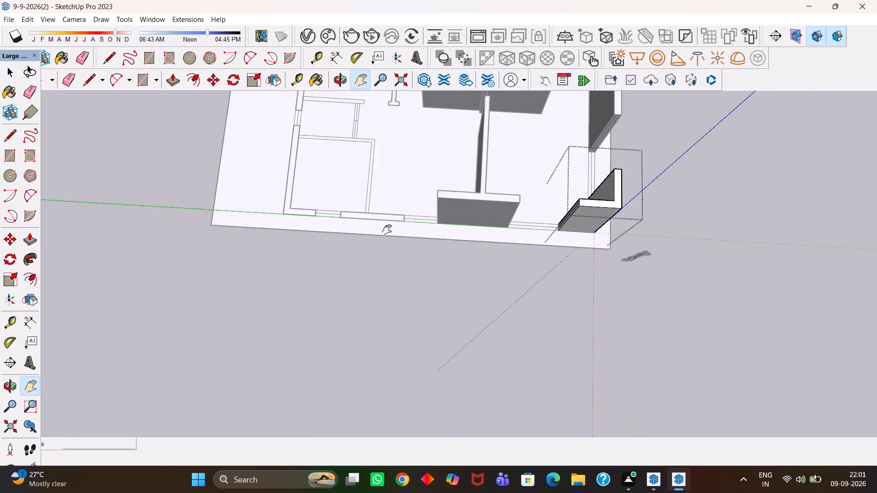
{"action": "left_click_drag", "start_coordinate": [386, 230], "coordinate": [471, 320]}
{"action": "scroll", "coordinate": [453, 323], "scroll_direction": "up", "scroll_amount": 7}
{"action": "middle_click_drag", "start_coordinate": [463, 334], "coordinate": [474, 332]}
{"action": "key", "text": "space"}
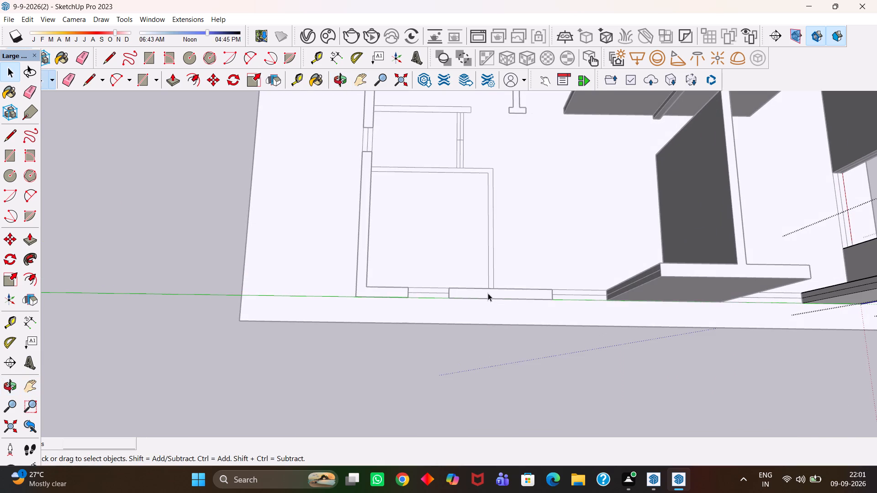
{"action": "double_click", "coordinate": [488, 293]}
{"action": "left_click", "coordinate": [491, 295]}
{"action": "key", "text": "p"}
{"action": "left_click", "coordinate": [491, 295]}
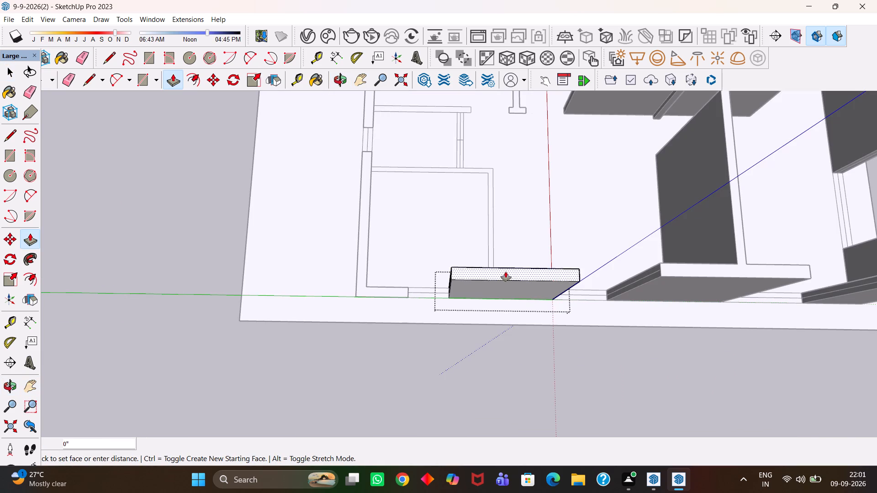
{"action": "type", "text": "10'"}
{"action": "key", "text": "Return"}
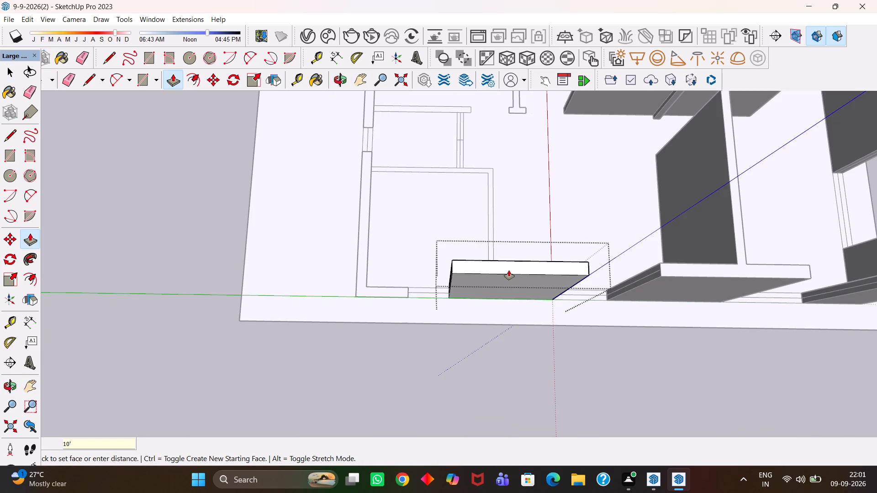
Inside its group, extrude the L-shaped outer wall section at the plan's upper-left corner, around the small thin-walled room, to 10', and leave the group.
{"action": "scroll", "coordinate": [510, 276], "scroll_direction": "down", "scroll_amount": 5}
{"action": "key", "text": "h"}
{"action": "left_click_drag", "start_coordinate": [417, 285], "coordinate": [526, 299]}
{"action": "key", "text": "space"}
{"action": "scroll", "coordinate": [526, 307], "scroll_direction": "up", "scroll_amount": 3}
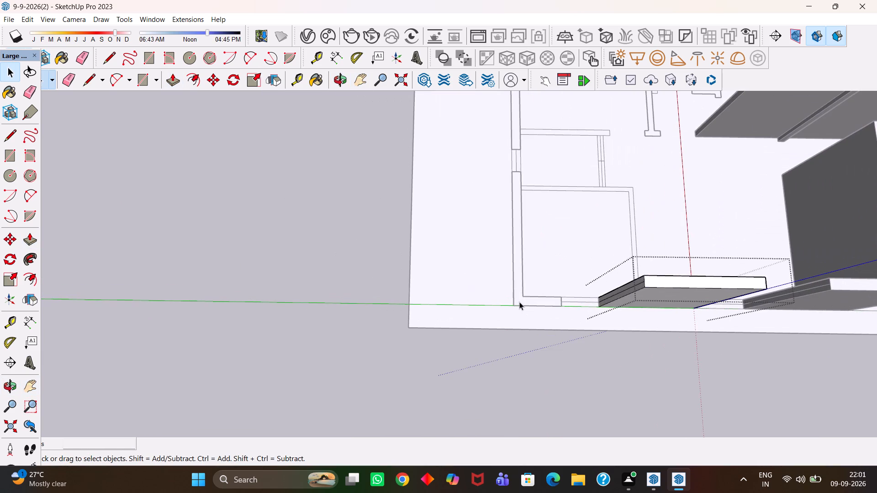
{"action": "left_click", "coordinate": [518, 298]}
{"action": "left_click", "coordinate": [518, 298]}
{"action": "left_click", "coordinate": [518, 298]}
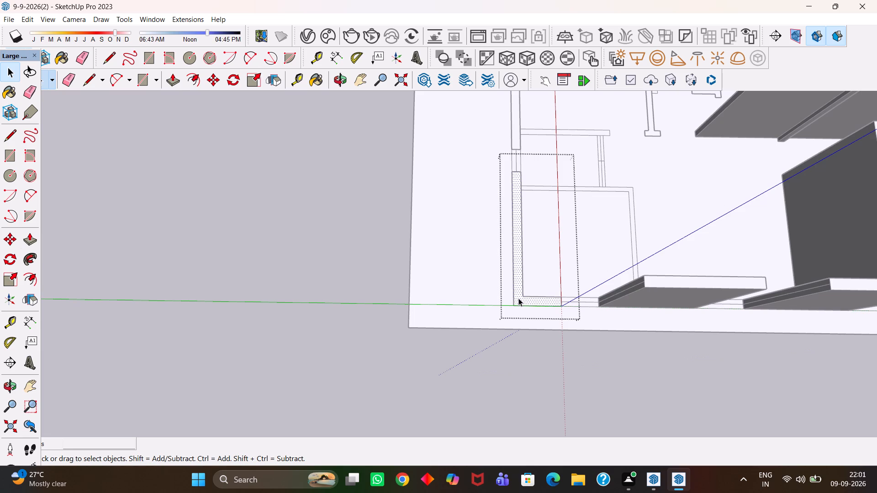
{"action": "key", "text": "p"}
{"action": "left_click", "coordinate": [519, 298]}
{"action": "type", "text": "0'"}
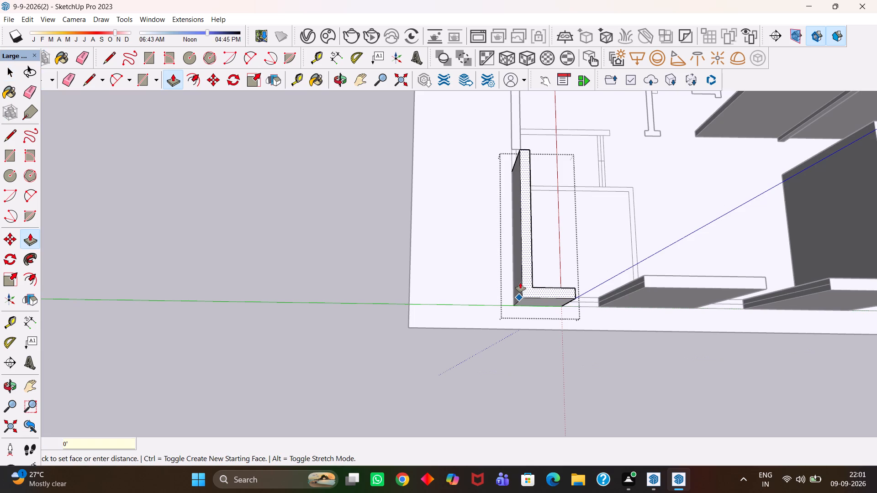
{"action": "key", "text": "Return"}
{"action": "key", "text": "ctrl+z"}
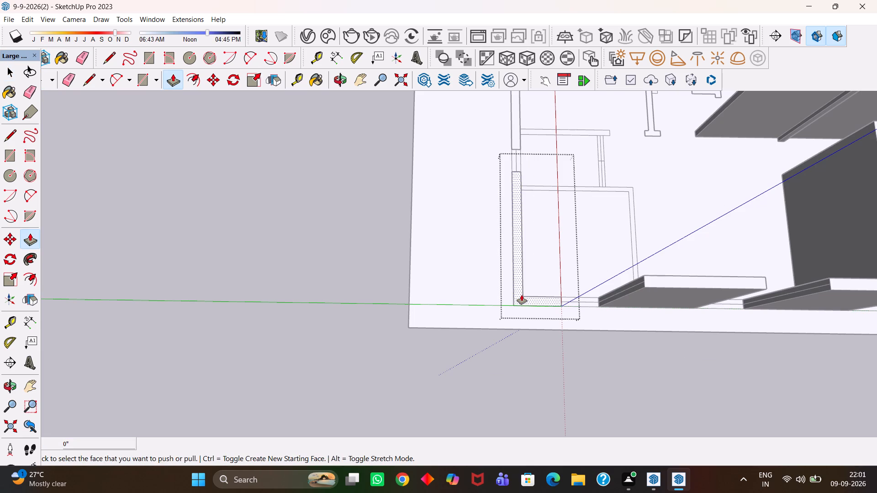
{"action": "left_click", "coordinate": [522, 295]}
{"action": "type", "text": "10;"}
{"action": "key", "text": "BackSpace"}
{"action": "key", "text": "apostrophe"}
{"action": "key", "text": "Return"}
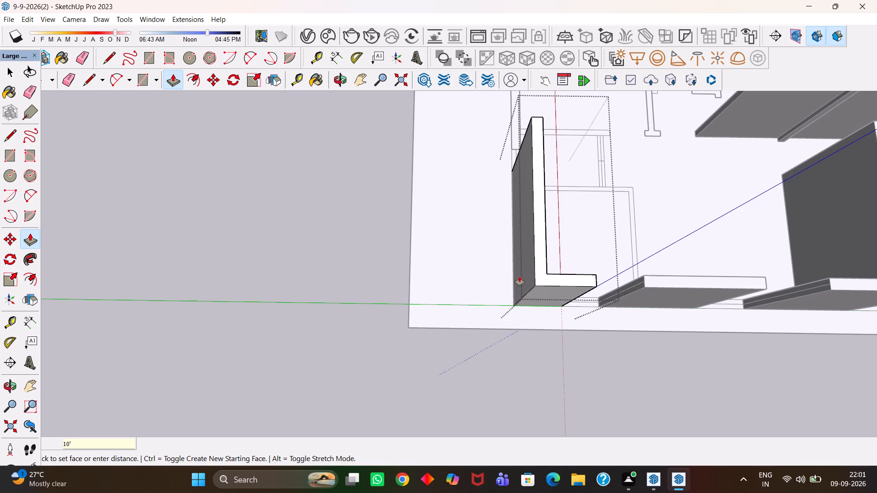
{"action": "scroll", "coordinate": [519, 276], "scroll_direction": "down", "scroll_amount": 6}
{"action": "middle_click_drag", "start_coordinate": [518, 298], "coordinate": [542, 289]}
{"action": "scroll", "coordinate": [542, 288], "scroll_direction": "down", "scroll_amount": 3}
{"action": "key", "text": "space"}
{"action": "left_click", "coordinate": [588, 351]}
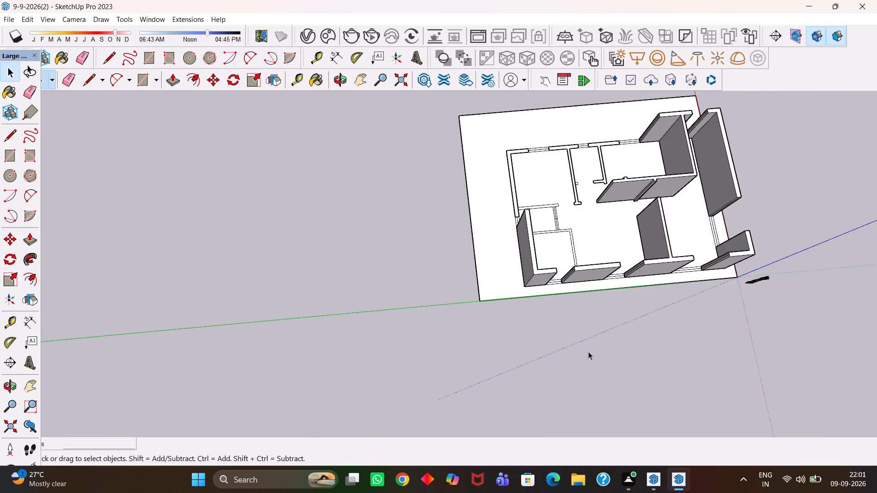
Save the model.
{"action": "scroll", "coordinate": [588, 350], "scroll_direction": "up", "scroll_amount": 3}
{"action": "key", "text": "ctrl+s"}
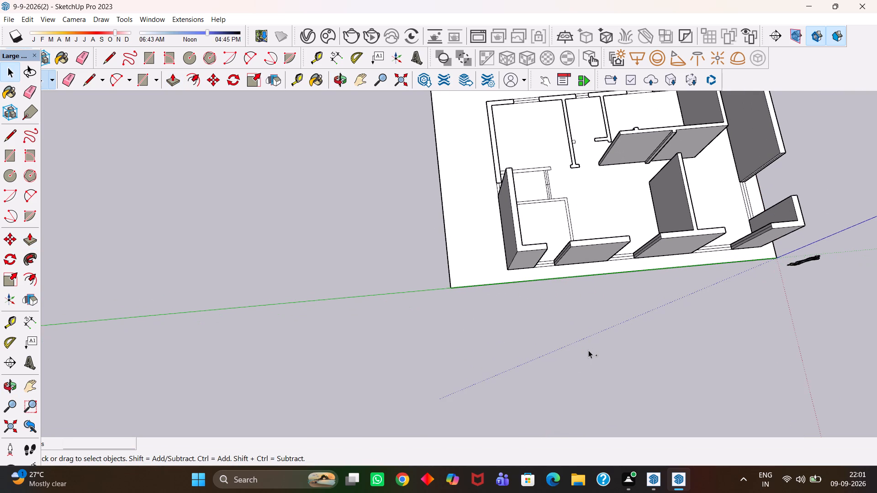
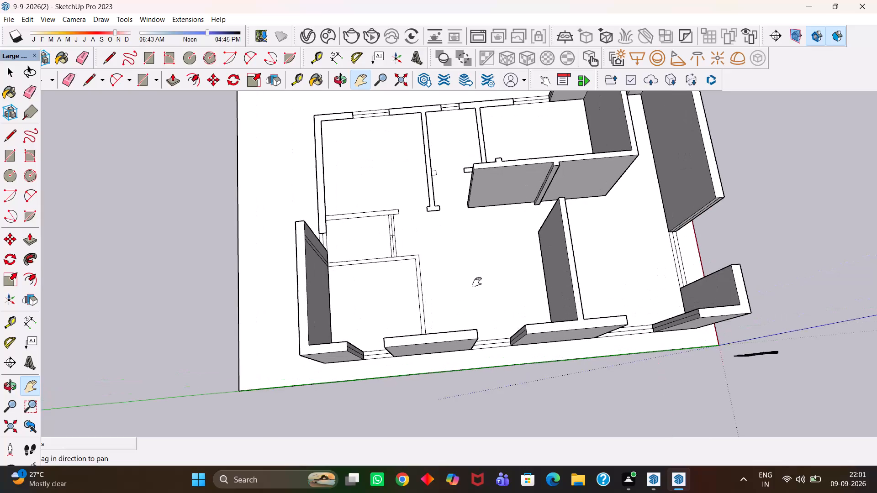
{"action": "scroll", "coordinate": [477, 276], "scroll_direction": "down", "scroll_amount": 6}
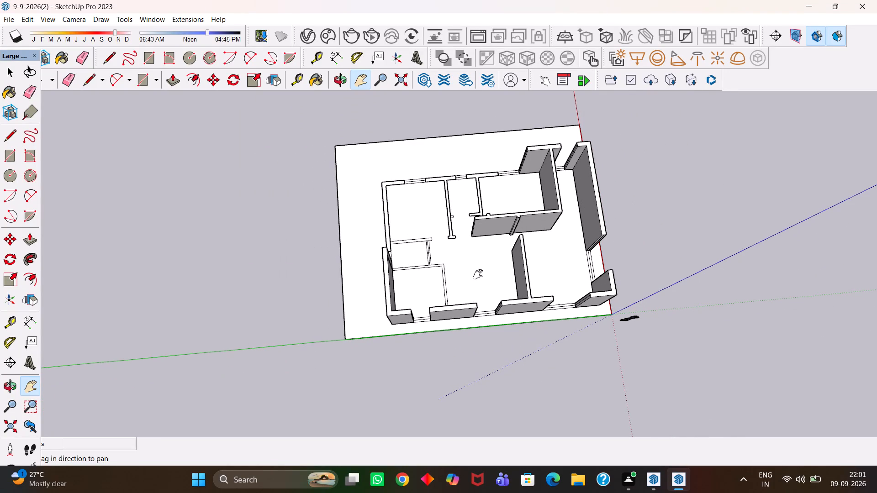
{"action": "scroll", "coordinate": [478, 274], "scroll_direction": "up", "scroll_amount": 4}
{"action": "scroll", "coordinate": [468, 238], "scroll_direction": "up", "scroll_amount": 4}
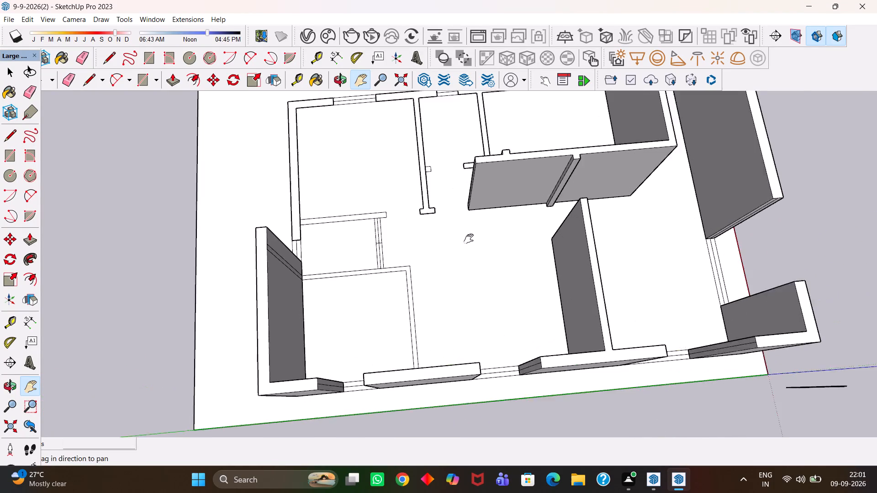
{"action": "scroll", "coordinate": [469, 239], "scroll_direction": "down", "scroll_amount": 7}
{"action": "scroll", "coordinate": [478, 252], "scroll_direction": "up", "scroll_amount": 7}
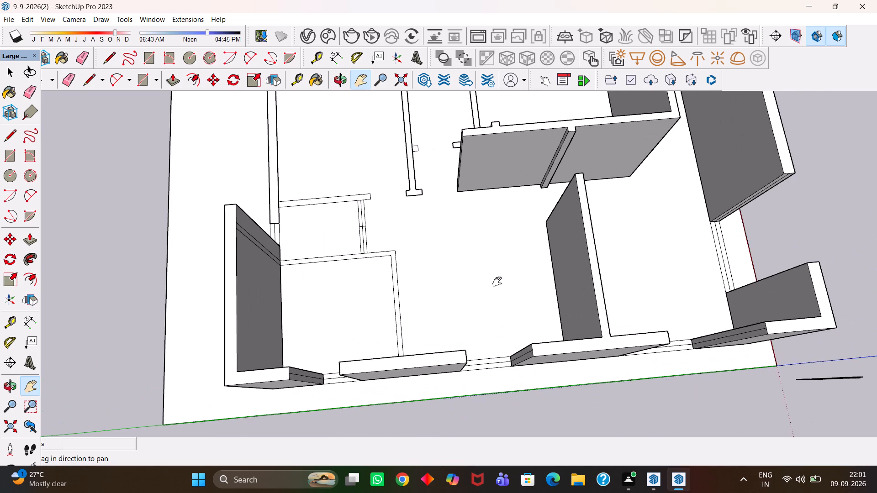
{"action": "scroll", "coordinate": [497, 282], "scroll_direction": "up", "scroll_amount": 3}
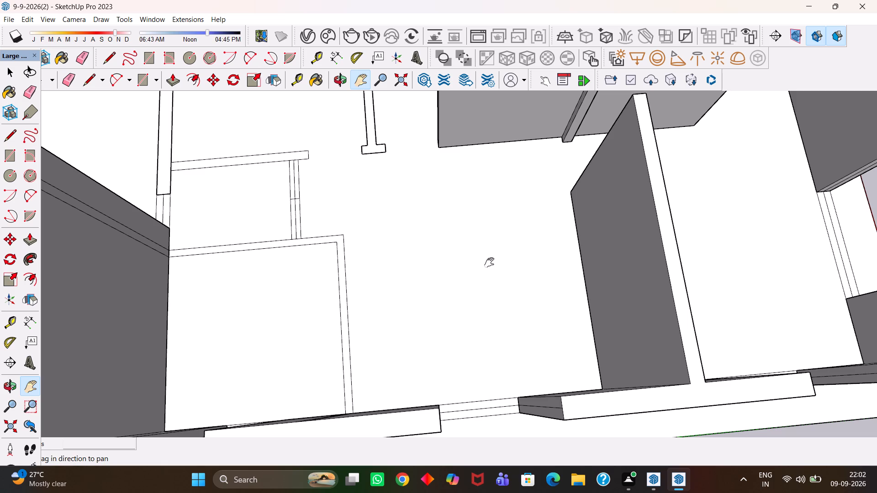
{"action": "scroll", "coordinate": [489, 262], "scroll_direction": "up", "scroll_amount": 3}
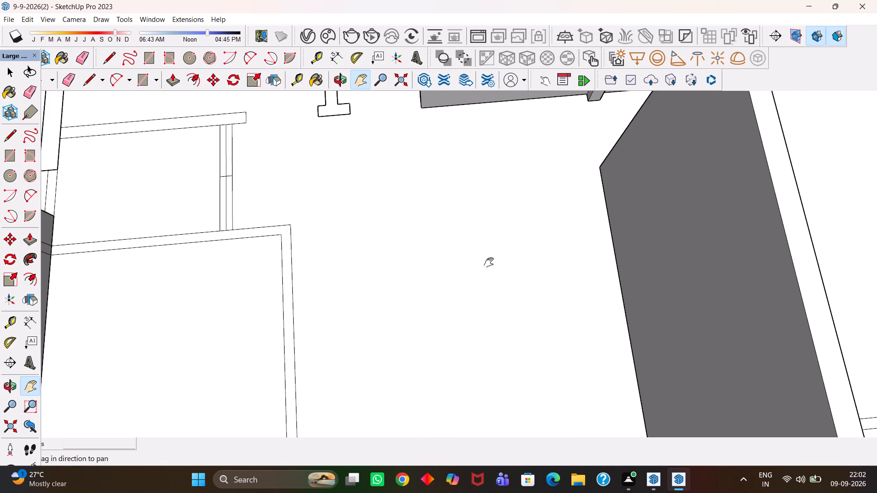
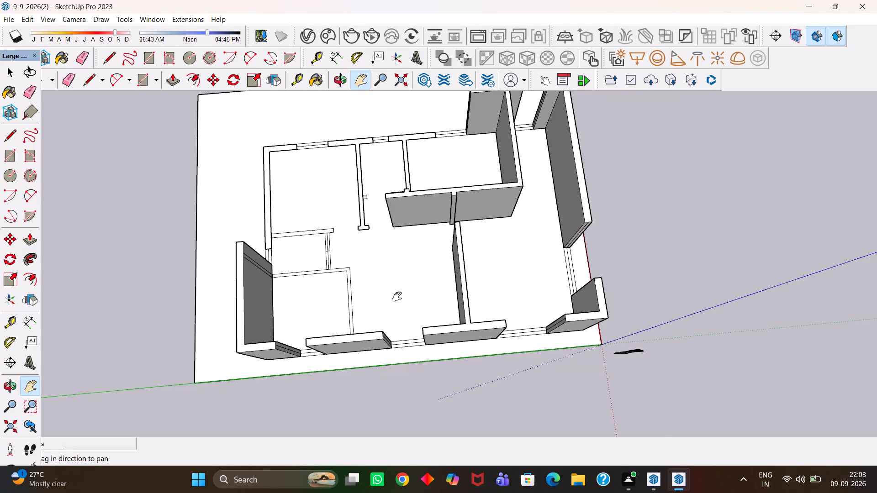
Examine the wall sections along the rear side of the floor plan that are still flat.
{"action": "scroll", "coordinate": [397, 297], "scroll_direction": "up", "scroll_amount": 2}
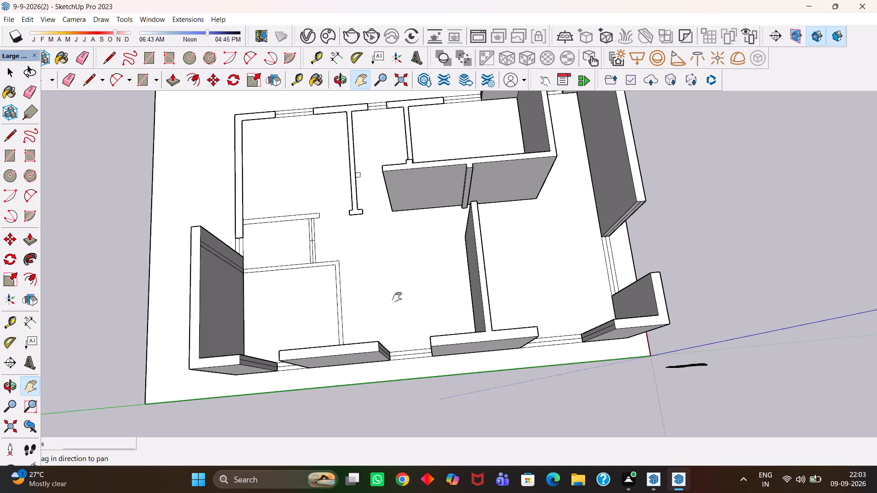
{"action": "scroll", "coordinate": [397, 298], "scroll_direction": "down", "scroll_amount": 5}
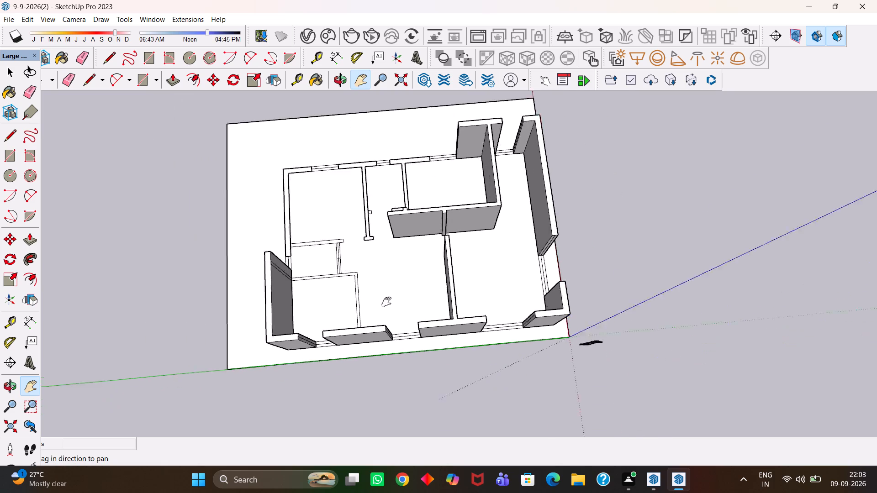
{"action": "scroll", "coordinate": [386, 302], "scroll_direction": "down", "scroll_amount": 2}
{"action": "scroll", "coordinate": [379, 302], "scroll_direction": "up", "scroll_amount": 5}
{"action": "middle_click_drag", "start_coordinate": [376, 302], "coordinate": [350, 293]}
{"action": "scroll", "coordinate": [354, 296], "scroll_direction": "up", "scroll_amount": 2}
{"action": "scroll", "coordinate": [350, 293], "scroll_direction": "down", "scroll_amount": 4}
{"action": "left_click_drag", "start_coordinate": [343, 236], "coordinate": [378, 333]}
{"action": "scroll", "coordinate": [433, 246], "scroll_direction": "up", "scroll_amount": 4}
{"action": "middle_click", "coordinate": [433, 246]}
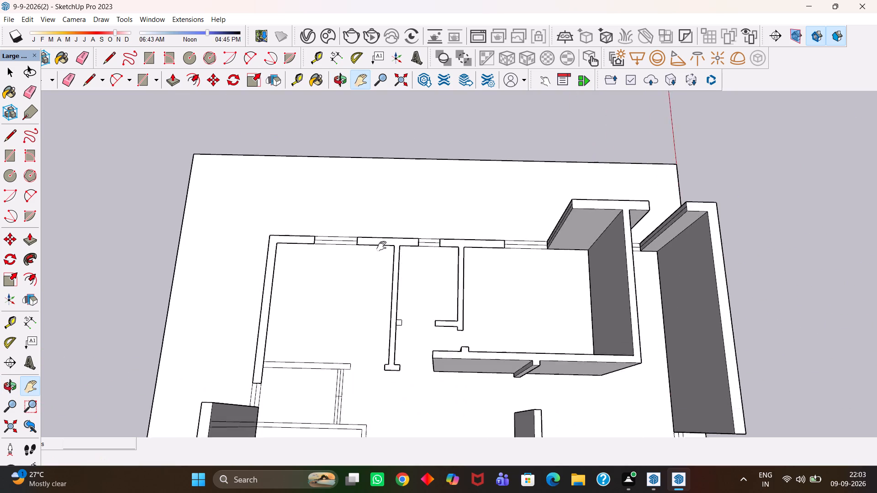
{"action": "scroll", "coordinate": [381, 246], "scroll_direction": "up", "scroll_amount": 2}
{"action": "middle_click_drag", "start_coordinate": [381, 246], "coordinate": [394, 268]}
{"action": "scroll", "coordinate": [394, 268], "scroll_direction": "down", "scroll_amount": 3}
{"action": "left_click_drag", "start_coordinate": [404, 285], "coordinate": [404, 266]}
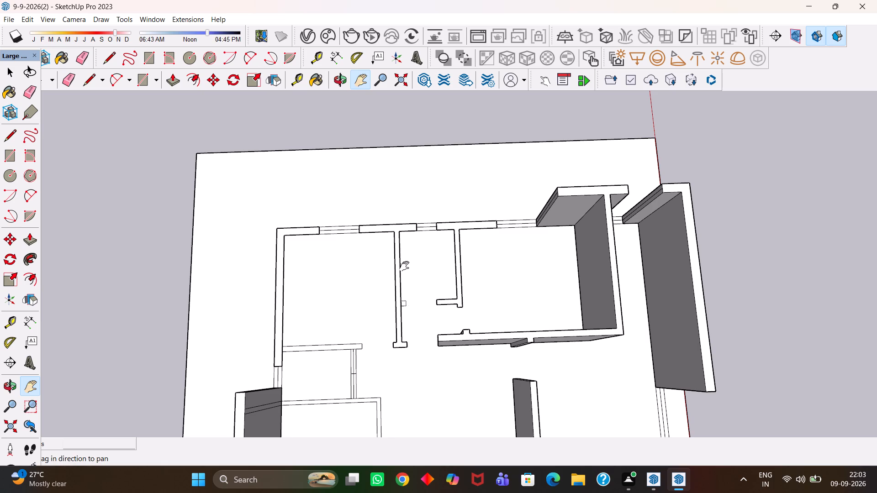
{"action": "scroll", "coordinate": [397, 255], "scroll_direction": "up", "scroll_amount": 2}
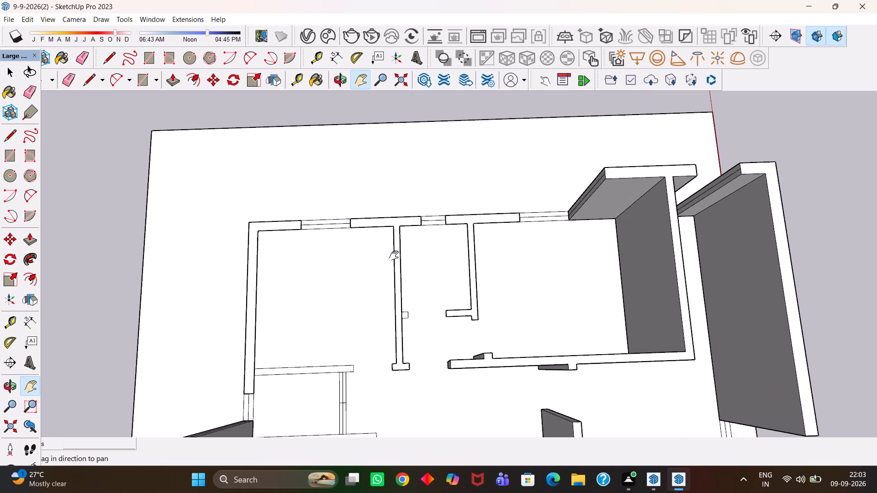
{"action": "scroll", "coordinate": [392, 256], "scroll_direction": "up", "scroll_amount": 3}
{"action": "scroll", "coordinate": [388, 256], "scroll_direction": "down", "scroll_amount": 4}
{"action": "middle_click_drag", "start_coordinate": [389, 240], "coordinate": [390, 255]}
{"action": "scroll", "coordinate": [390, 255], "scroll_direction": "up", "scroll_amount": 3}
{"action": "scroll", "coordinate": [390, 255], "scroll_direction": "down", "scroll_amount": 2}
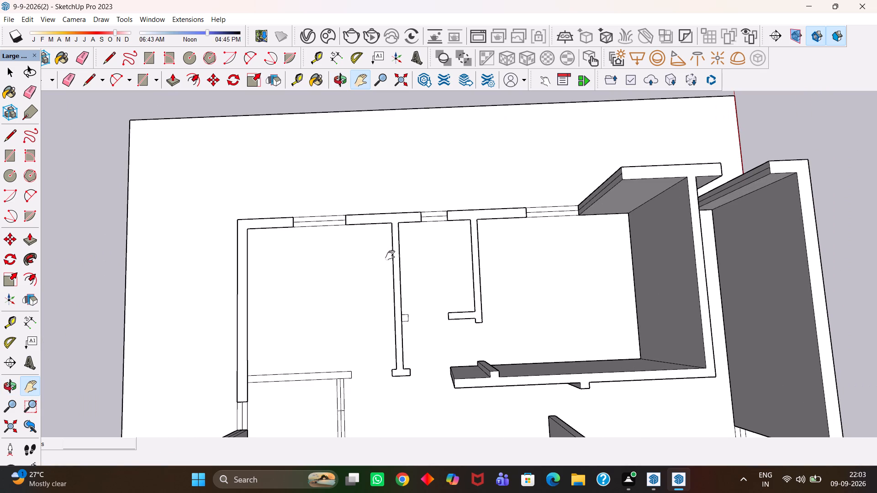
{"action": "scroll", "coordinate": [390, 256], "scroll_direction": "up", "scroll_amount": 2}
{"action": "middle_click", "coordinate": [386, 260]}
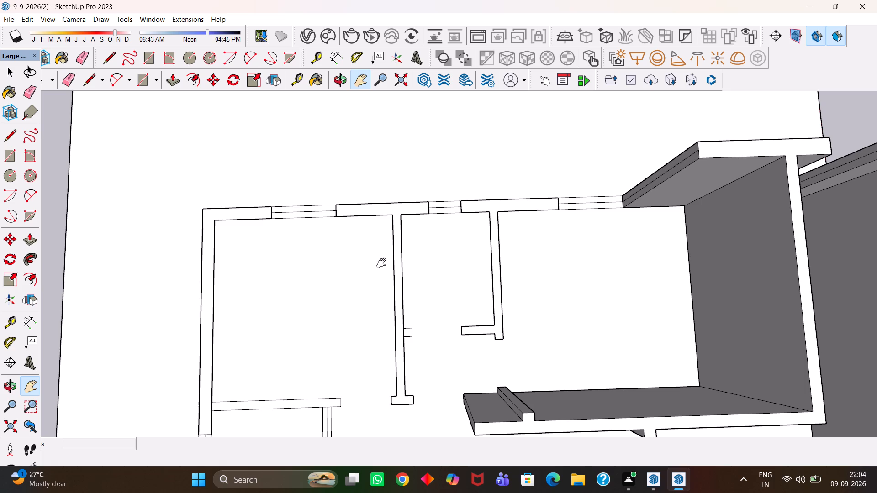
Extrude the grouped wall section with the short side return, between the narrow rear room and the larger enclosed room, to 10' height.
{"action": "scroll", "coordinate": [381, 263], "scroll_direction": "up", "scroll_amount": 5}
{"action": "scroll", "coordinate": [380, 264], "scroll_direction": "down", "scroll_amount": 11}
{"action": "scroll", "coordinate": [405, 324], "scroll_direction": "up", "scroll_amount": 1}
{"action": "middle_click_drag", "start_coordinate": [405, 324], "coordinate": [382, 301]}
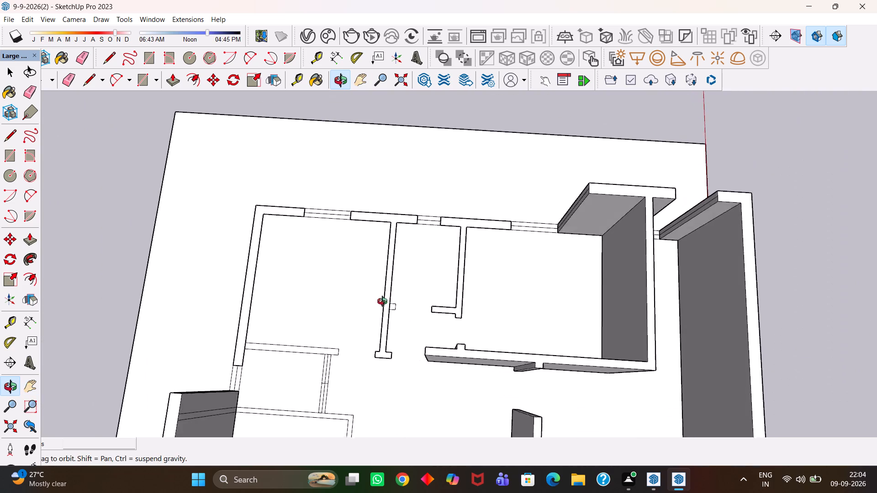
{"action": "middle_click_drag", "start_coordinate": [382, 301], "coordinate": [398, 313]}
{"action": "scroll", "coordinate": [396, 312], "scroll_direction": "up", "scroll_amount": 4}
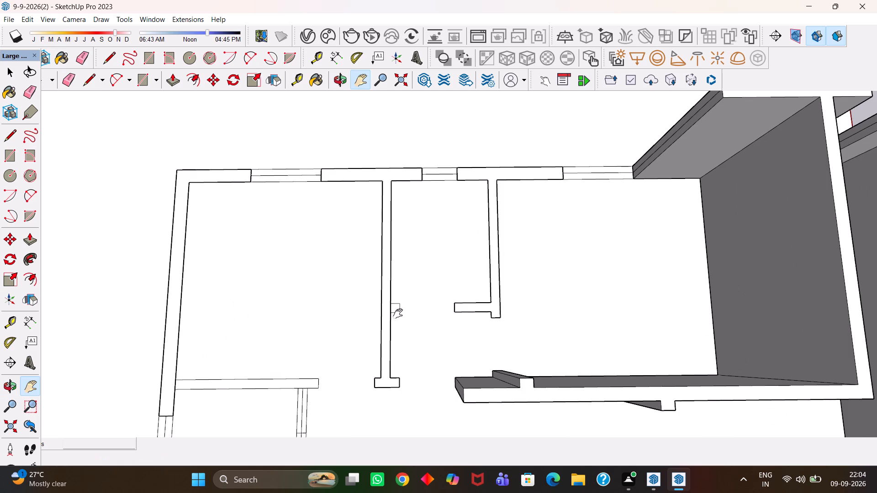
{"action": "scroll", "coordinate": [401, 315], "scroll_direction": "up", "scroll_amount": 2}
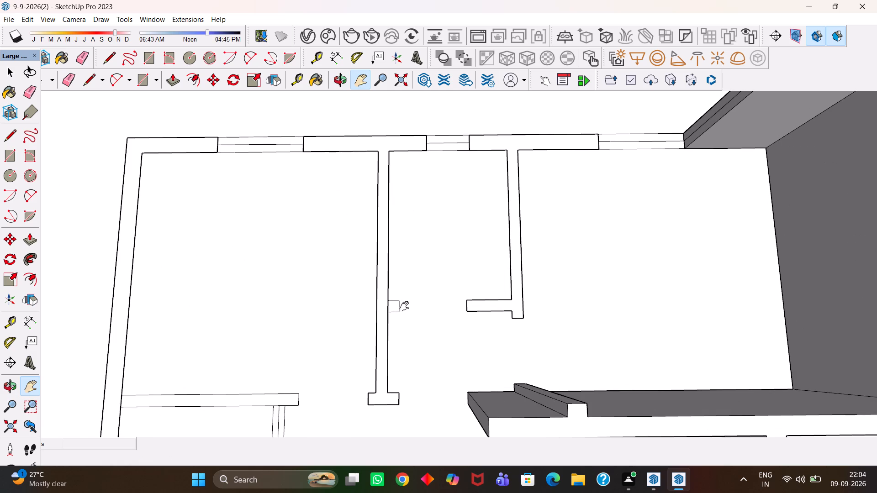
{"action": "scroll", "coordinate": [404, 306], "scroll_direction": "down", "scroll_amount": 2}
{"action": "middle_click_drag", "start_coordinate": [425, 274], "coordinate": [426, 283]}
{"action": "scroll", "coordinate": [426, 283], "scroll_direction": "up", "scroll_amount": 1}
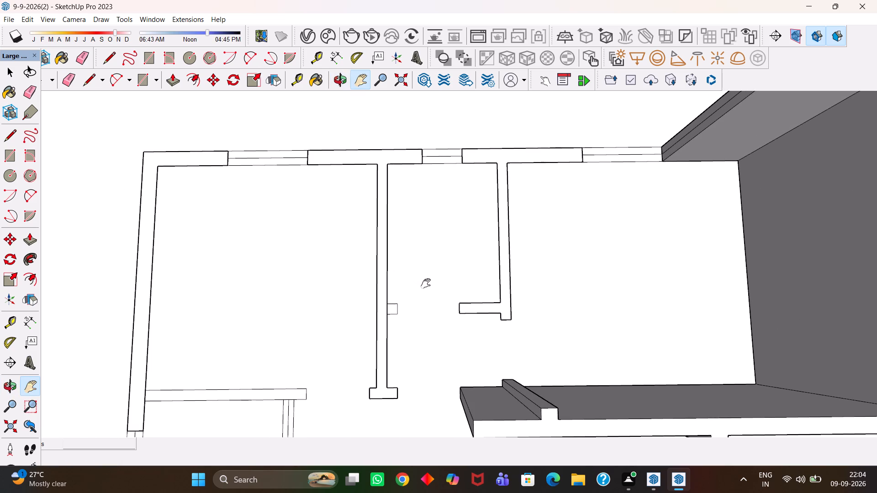
{"action": "scroll", "coordinate": [426, 283], "scroll_direction": "up", "scroll_amount": 3}
{"action": "scroll", "coordinate": [439, 267], "scroll_direction": "down", "scroll_amount": 4}
{"action": "left_click_drag", "start_coordinate": [474, 257], "coordinate": [429, 281]}
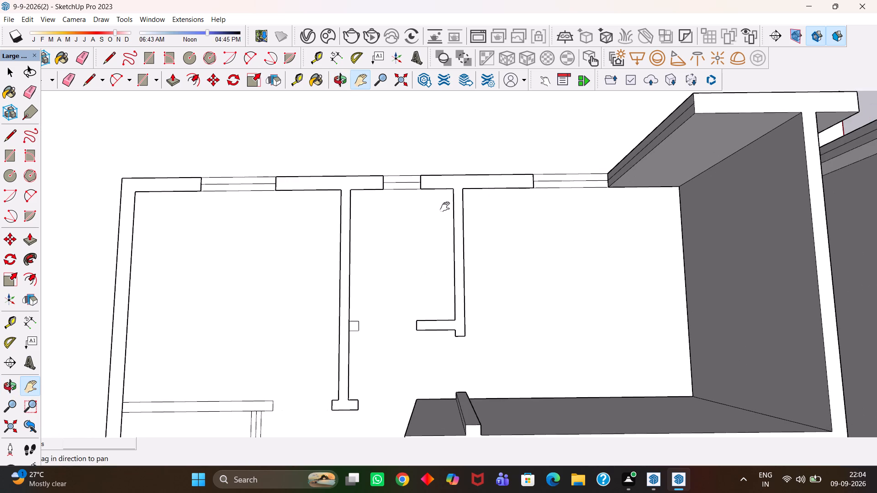
{"action": "scroll", "coordinate": [475, 191], "scroll_direction": "up", "scroll_amount": 2}
{"action": "key", "text": "space"}
{"action": "scroll", "coordinate": [476, 191], "scroll_direction": "up", "scroll_amount": 3}
{"action": "double_click", "coordinate": [476, 174]}
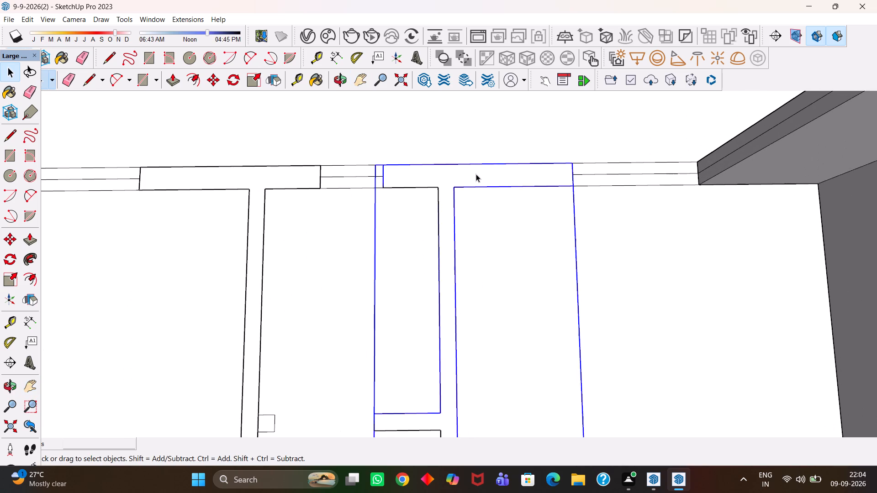
{"action": "left_click", "coordinate": [478, 180]}
{"action": "key", "text": "p"}
{"action": "left_click", "coordinate": [478, 180]}
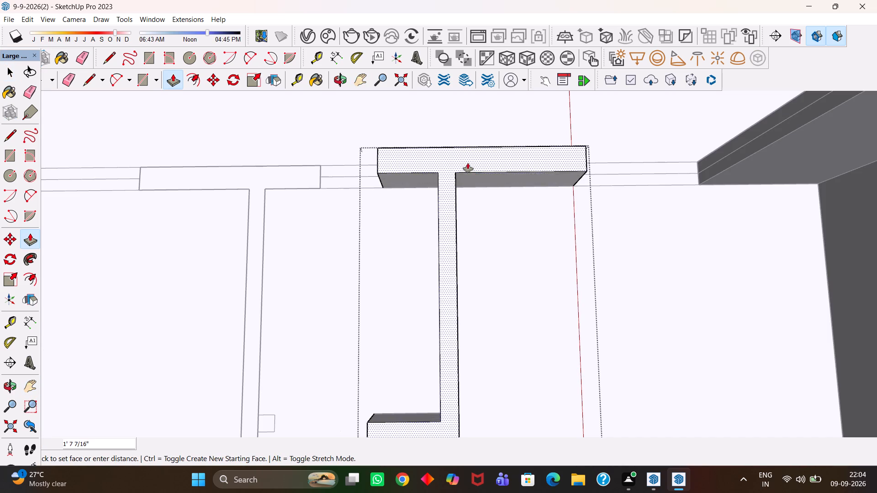
{"action": "scroll", "coordinate": [477, 173], "scroll_direction": "down", "scroll_amount": 5}
{"action": "scroll", "coordinate": [712, 196], "scroll_direction": "down", "scroll_amount": 5}
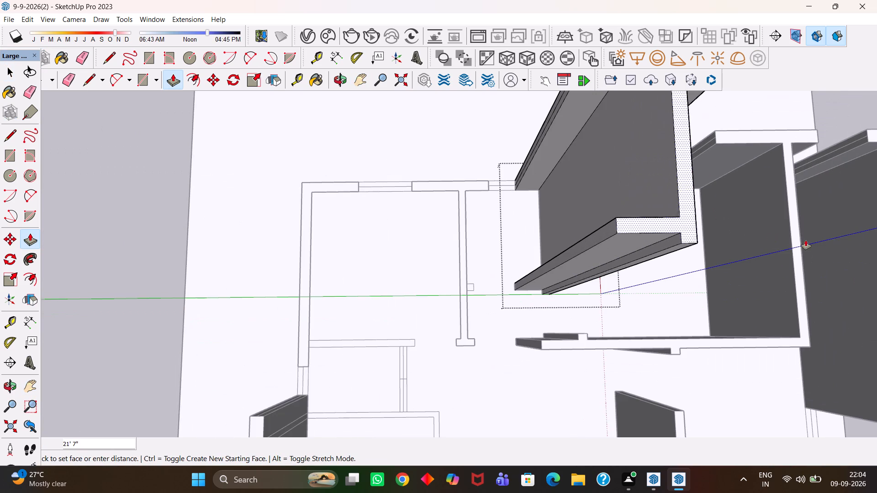
{"action": "left_click", "coordinate": [789, 241]}
{"action": "key", "text": "space"}
Extrude the adjacent T-shaped partition wall group with the footed end to 10', matching the neighbouring wall's height.
{"action": "scroll", "coordinate": [627, 265], "scroll_direction": "up", "scroll_amount": 3}
{"action": "key", "text": "space"}
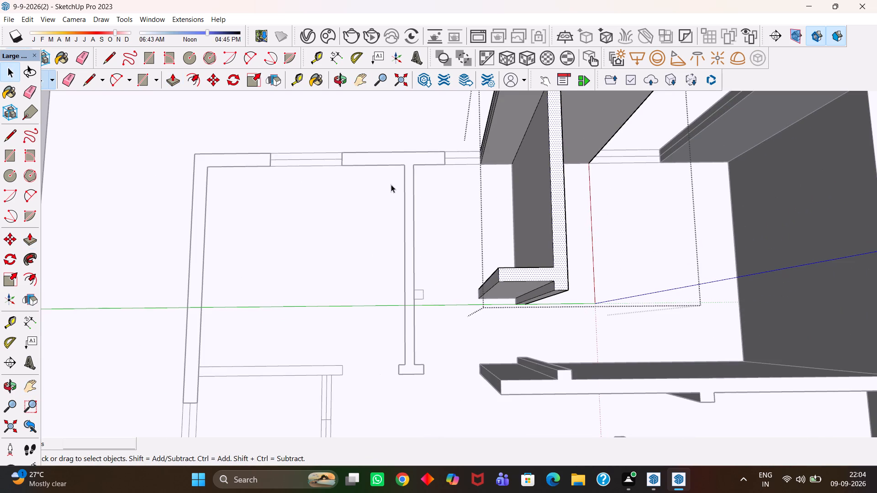
{"action": "double_click", "coordinate": [402, 162]}
{"action": "left_click", "coordinate": [402, 160]}
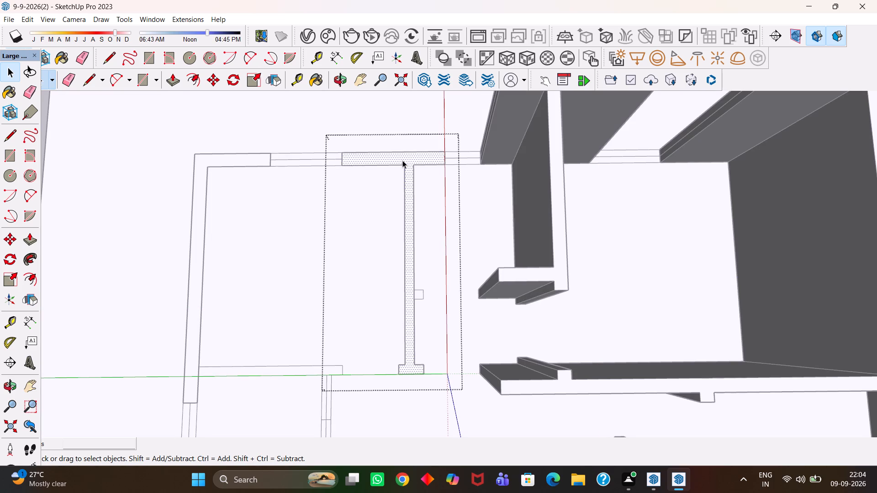
{"action": "key", "text": "p"}
{"action": "left_click", "coordinate": [402, 160]}
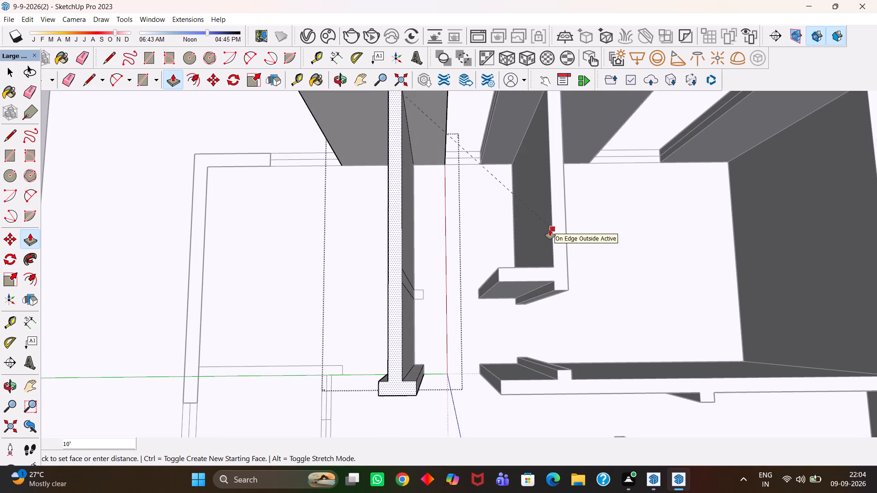
{"action": "left_click", "coordinate": [550, 230]}
{"action": "scroll", "coordinate": [453, 266], "scroll_direction": "down", "scroll_amount": 5}
{"action": "key", "text": "space"}
Extrude the L-shaped outer corner wall group to 10', matching the neighbouring partition, and leave the group.
{"action": "scroll", "coordinate": [301, 275], "scroll_direction": "up", "scroll_amount": 2}
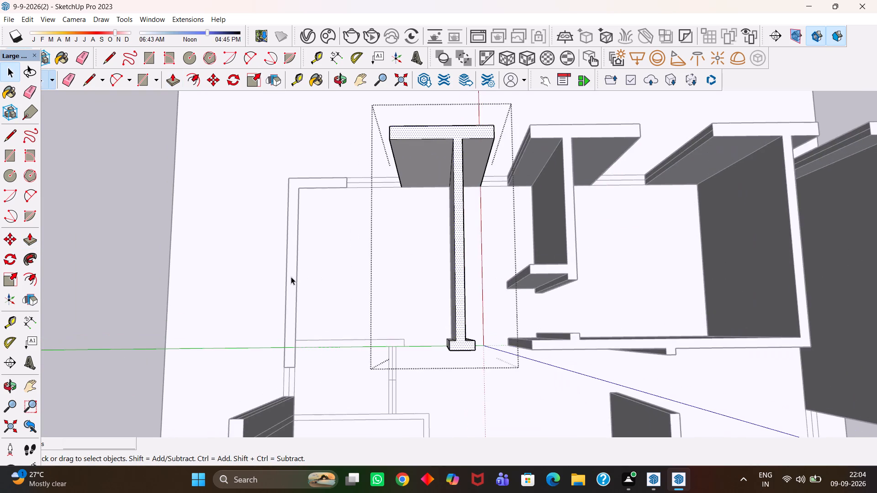
{"action": "double_click", "coordinate": [291, 277]}
{"action": "left_click", "coordinate": [291, 277]}
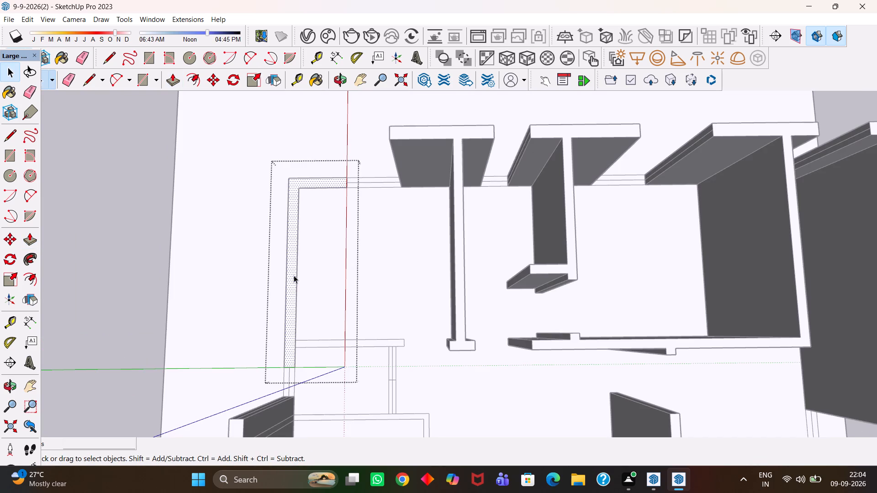
{"action": "key", "text": "p"}
{"action": "left_click", "coordinate": [294, 275]}
{"action": "left_click", "coordinate": [455, 278]}
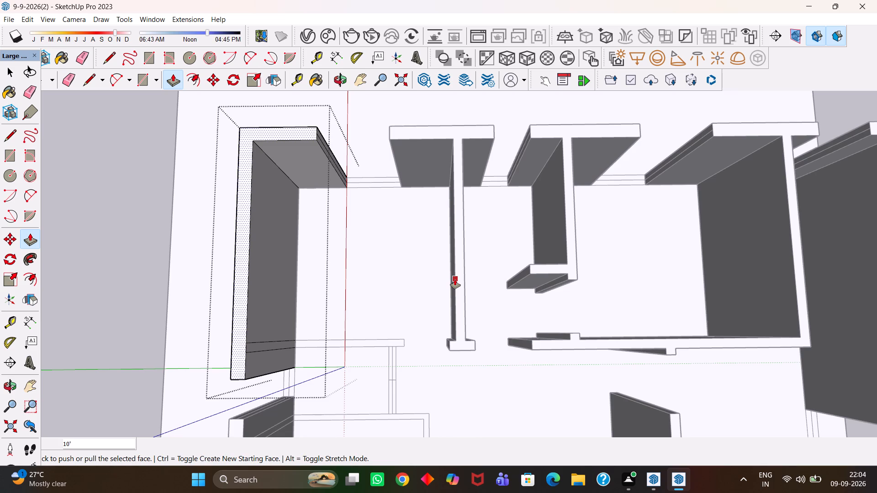
{"action": "scroll", "coordinate": [455, 280], "scroll_direction": "up", "scroll_amount": 2}
{"action": "scroll", "coordinate": [454, 281], "scroll_direction": "down", "scroll_amount": 9}
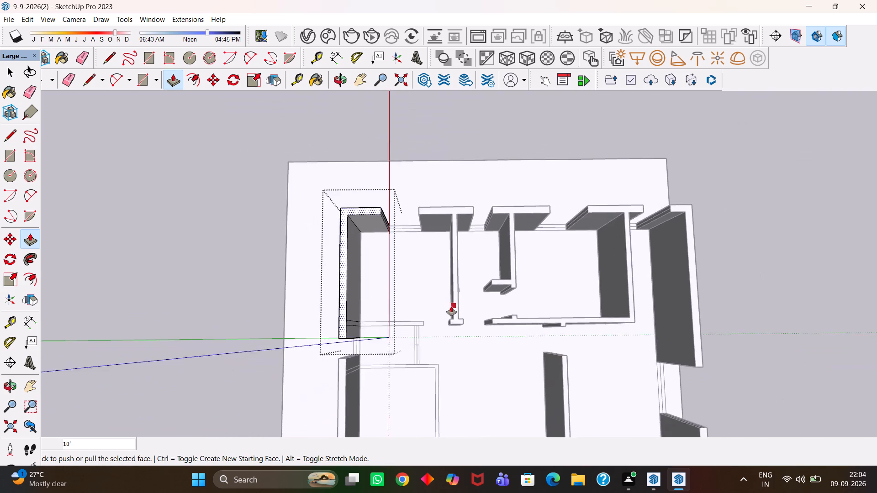
{"action": "scroll", "coordinate": [451, 306], "scroll_direction": "down", "scroll_amount": 4}
{"action": "key", "text": "space"}
{"action": "scroll", "coordinate": [454, 316], "scroll_direction": "down", "scroll_amount": 7}
{"action": "middle_click_drag", "start_coordinate": [459, 339], "coordinate": [460, 297]}
{"action": "scroll", "coordinate": [460, 297], "scroll_direction": "up", "scroll_amount": 3}
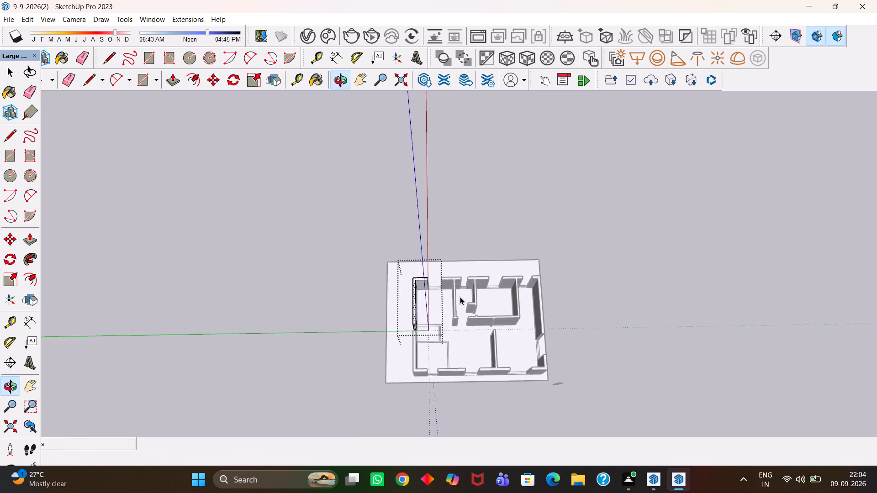
{"action": "middle_click_drag", "start_coordinate": [469, 357], "coordinate": [468, 339]}
{"action": "scroll", "coordinate": [470, 348], "scroll_direction": "up", "scroll_amount": 1}
{"action": "key", "text": "space"}
{"action": "left_click", "coordinate": [671, 268]}
{"action": "left_click", "coordinate": [671, 268]}
Inspect the raised walls along the rear and side of the house model.
{"action": "scroll", "coordinate": [655, 287], "scroll_direction": "up", "scroll_amount": 2}
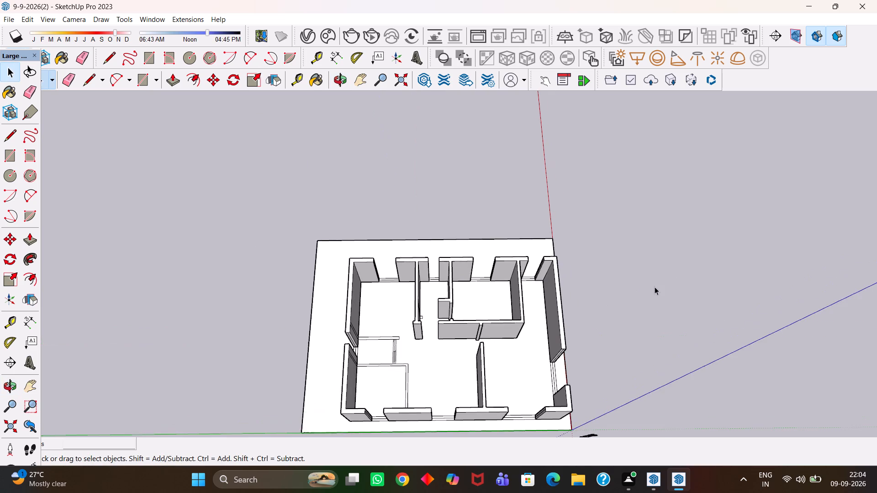
{"action": "scroll", "coordinate": [655, 287], "scroll_direction": "up", "scroll_amount": 7}
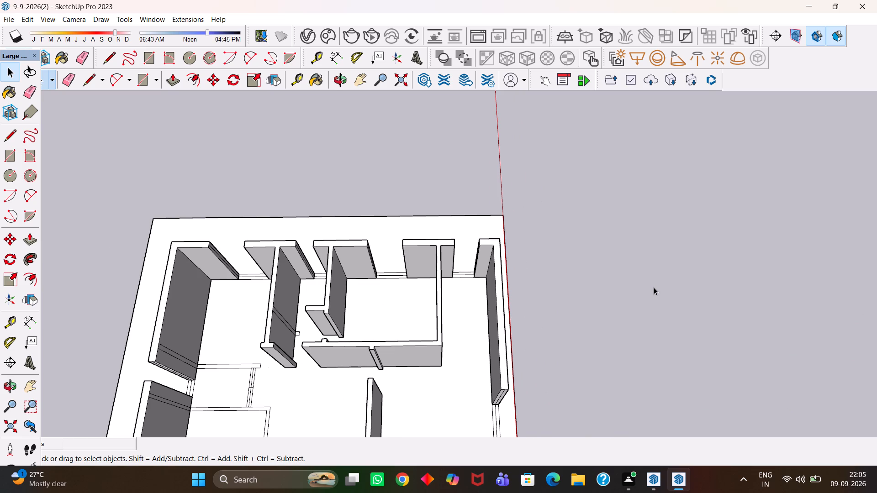
{"action": "scroll", "coordinate": [653, 287], "scroll_direction": "up", "scroll_amount": 5}
{"action": "scroll", "coordinate": [640, 288], "scroll_direction": "down", "scroll_amount": 11}
{"action": "scroll", "coordinate": [603, 295], "scroll_direction": "up", "scroll_amount": 6}
{"action": "scroll", "coordinate": [549, 301], "scroll_direction": "down", "scroll_amount": 5}
{"action": "scroll", "coordinate": [546, 301], "scroll_direction": "up", "scroll_amount": 9}
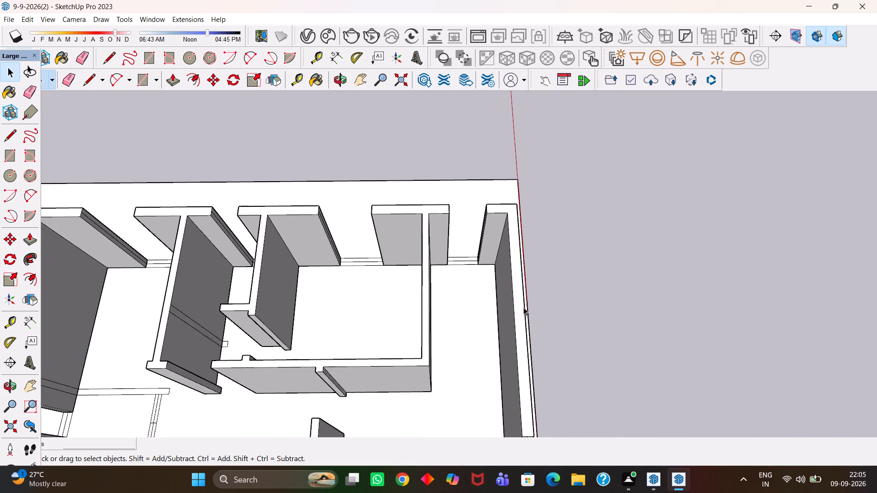
{"action": "scroll", "coordinate": [523, 307], "scroll_direction": "up", "scroll_amount": 3}
{"action": "scroll", "coordinate": [523, 307], "scroll_direction": "down", "scroll_amount": 3}
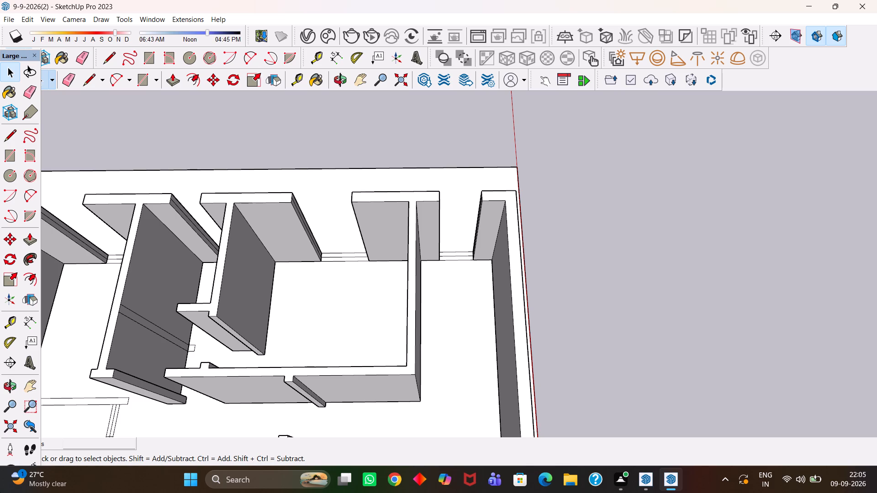
{"action": "key", "text": "h"}
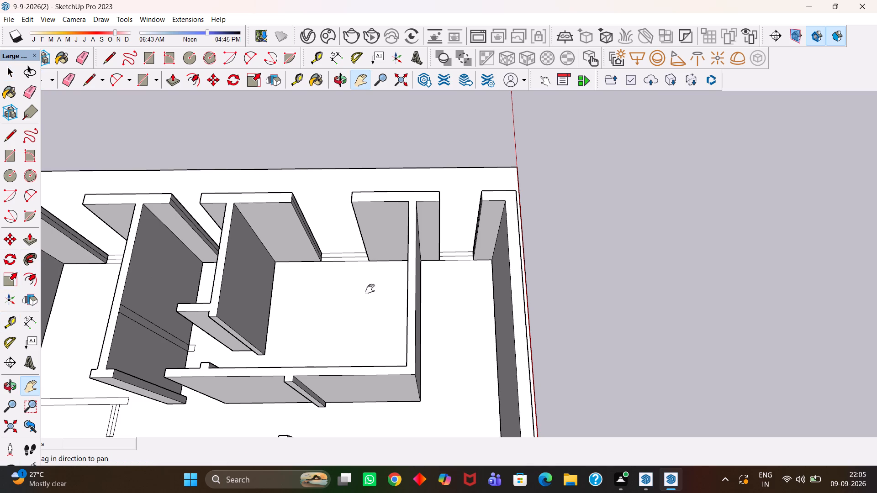
{"action": "scroll", "coordinate": [370, 291], "scroll_direction": "down", "scroll_amount": 5}
{"action": "middle_click_drag", "start_coordinate": [363, 309], "coordinate": [363, 334]}
{"action": "scroll", "coordinate": [363, 334], "scroll_direction": "up", "scroll_amount": 3}
{"action": "left_click_drag", "start_coordinate": [322, 323], "coordinate": [410, 287]}
{"action": "scroll", "coordinate": [410, 287], "scroll_direction": "down", "scroll_amount": 4}
{"action": "middle_click_drag", "start_coordinate": [407, 293], "coordinate": [423, 268]}
{"action": "scroll", "coordinate": [423, 268], "scroll_direction": "up", "scroll_amount": 9}
{"action": "scroll", "coordinate": [418, 263], "scroll_direction": "down", "scroll_amount": 6}
{"action": "scroll", "coordinate": [418, 231], "scroll_direction": "up", "scroll_amount": 3}
{"action": "scroll", "coordinate": [418, 231], "scroll_direction": "down", "scroll_amount": 6}
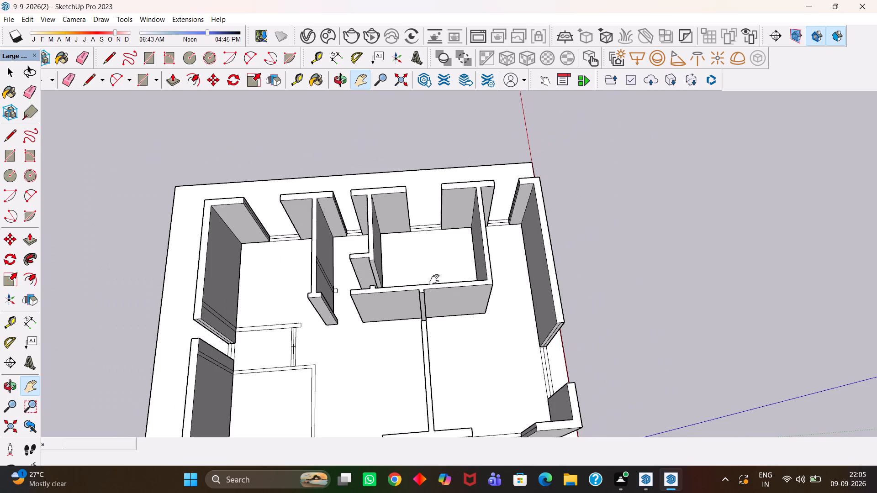
Examine the thin partition outlines still flat on the floor of the corner room beside the outer wall opening.
{"action": "scroll", "coordinate": [443, 304], "scroll_direction": "up", "scroll_amount": 5}
{"action": "middle_click_drag", "start_coordinate": [436, 307], "coordinate": [349, 259]}
{"action": "scroll", "coordinate": [350, 264], "scroll_direction": "down", "scroll_amount": 6}
{"action": "left_click_drag", "start_coordinate": [291, 251], "coordinate": [400, 260]}
{"action": "scroll", "coordinate": [377, 290], "scroll_direction": "up", "scroll_amount": 3}
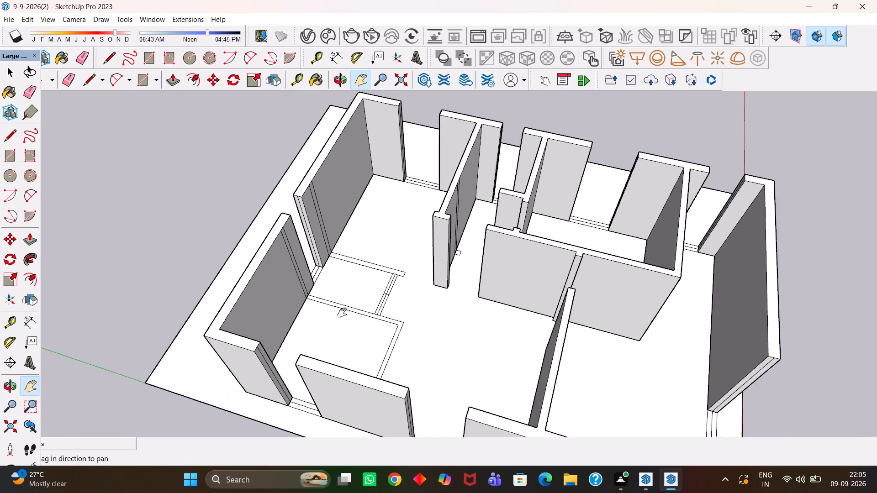
{"action": "middle_click_drag", "start_coordinate": [340, 317], "coordinate": [309, 336]}
{"action": "scroll", "coordinate": [311, 335], "scroll_direction": "up", "scroll_amount": 4}
{"action": "scroll", "coordinate": [336, 275], "scroll_direction": "up", "scroll_amount": 3}
{"action": "middle_click_drag", "start_coordinate": [359, 266], "coordinate": [342, 288]}
{"action": "key", "text": "h"}
{"action": "scroll", "coordinate": [344, 292], "scroll_direction": "down", "scroll_amount": 1}
{"action": "left_click_drag", "start_coordinate": [411, 316], "coordinate": [402, 263]}
{"action": "scroll", "coordinate": [411, 266], "scroll_direction": "down", "scroll_amount": 4}
{"action": "scroll", "coordinate": [432, 280], "scroll_direction": "up", "scroll_amount": 1}
{"action": "middle_click_drag", "start_coordinate": [432, 280], "coordinate": [396, 299]}
{"action": "scroll", "coordinate": [396, 299], "scroll_direction": "up", "scroll_amount": 1}
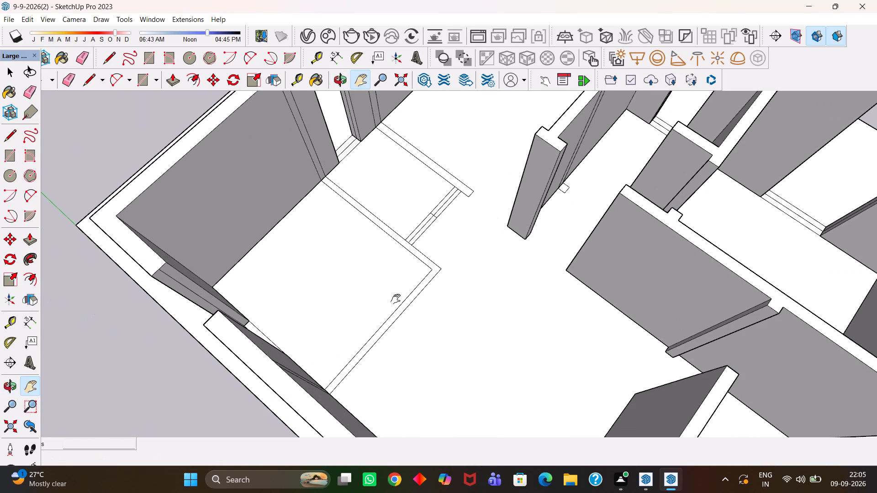
{"action": "scroll", "coordinate": [396, 299], "scroll_direction": "up", "scroll_amount": 1}
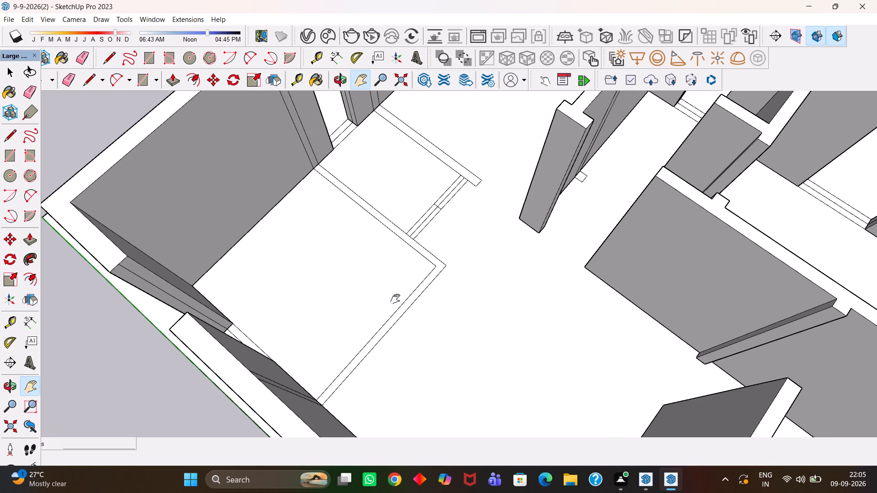
{"action": "scroll", "coordinate": [395, 298], "scroll_direction": "up", "scroll_amount": 2}
{"action": "scroll", "coordinate": [395, 298], "scroll_direction": "down", "scroll_amount": 8}
{"action": "middle_click_drag", "start_coordinate": [420, 283], "coordinate": [397, 282]}
{"action": "scroll", "coordinate": [397, 282], "scroll_direction": "up", "scroll_amount": 6}
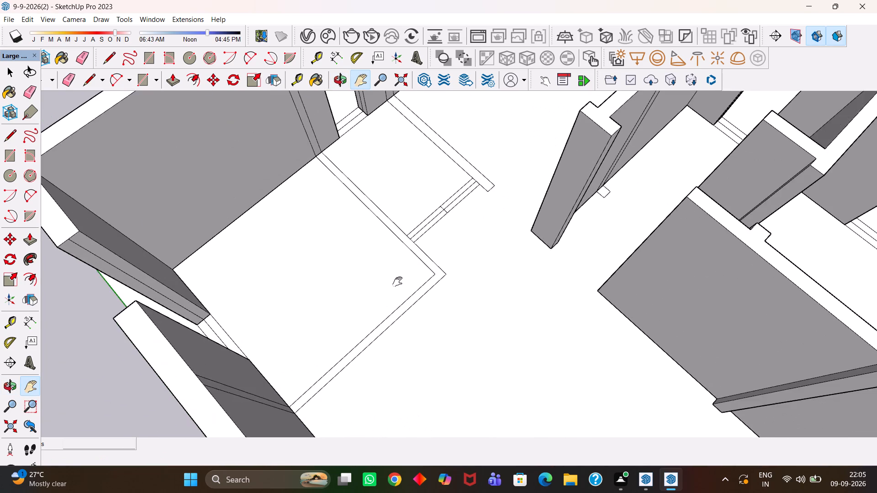
{"action": "scroll", "coordinate": [397, 282], "scroll_direction": "down", "scroll_amount": 5}
{"action": "middle_click_drag", "start_coordinate": [411, 282], "coordinate": [369, 283]}
{"action": "scroll", "coordinate": [407, 286], "scroll_direction": "up", "scroll_amount": 1}
{"action": "scroll", "coordinate": [369, 283], "scroll_direction": "up", "scroll_amount": 2}
{"action": "scroll", "coordinate": [369, 283], "scroll_direction": "down", "scroll_amount": 5}
{"action": "left_click_drag", "start_coordinate": [377, 242], "coordinate": [420, 313]}
{"action": "middle_click_drag", "start_coordinate": [441, 309], "coordinate": [421, 323]}
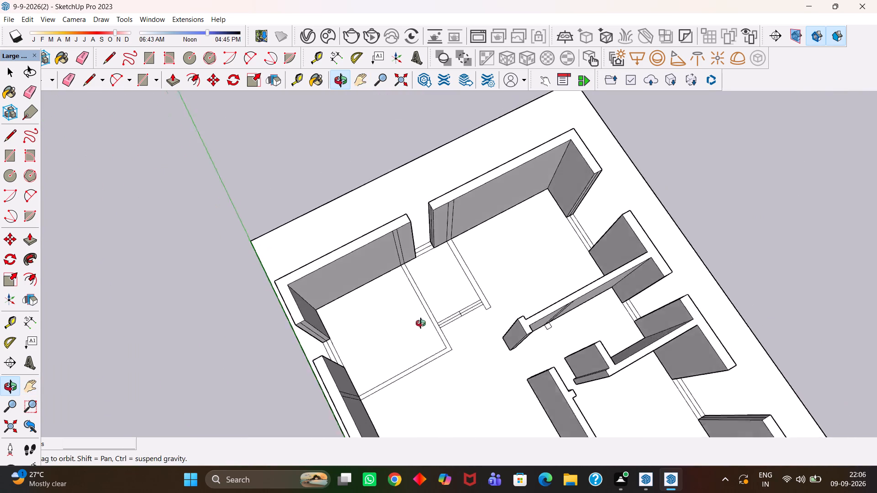
{"action": "middle_click_drag", "start_coordinate": [421, 323], "coordinate": [393, 308]}
{"action": "scroll", "coordinate": [393, 308], "scroll_direction": "up", "scroll_amount": 5}
{"action": "scroll", "coordinate": [393, 308], "scroll_direction": "down", "scroll_amount": 7}
{"action": "scroll", "coordinate": [432, 314], "scroll_direction": "up", "scroll_amount": 1}
{"action": "middle_click_drag", "start_coordinate": [432, 314], "coordinate": [386, 305]}
{"action": "scroll", "coordinate": [386, 305], "scroll_direction": "up", "scroll_amount": 5}
{"action": "scroll", "coordinate": [386, 305], "scroll_direction": "down", "scroll_amount": 7}
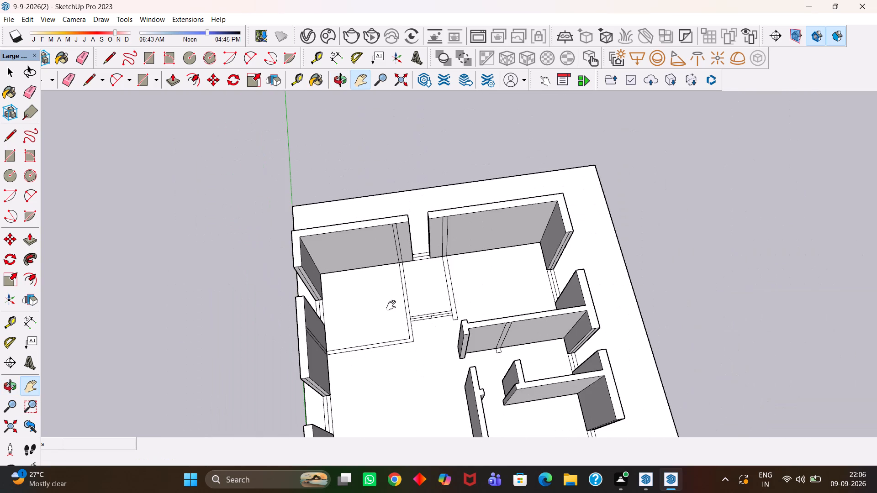
Extrude the marked strip on the rear wall's inner face 9' into the corner room, ending at the floor outline's inner corner.
{"action": "scroll", "coordinate": [406, 291], "scroll_direction": "up", "scroll_amount": 8}
{"action": "middle_click_drag", "start_coordinate": [406, 320], "coordinate": [411, 301]}
{"action": "key", "text": "h"}
{"action": "scroll", "coordinate": [411, 301], "scroll_direction": "up", "scroll_amount": 2}
{"action": "left_click_drag", "start_coordinate": [374, 266], "coordinate": [404, 357]}
{"action": "middle_click_drag", "start_coordinate": [408, 369], "coordinate": [413, 341]}
{"action": "scroll", "coordinate": [413, 341], "scroll_direction": "up", "scroll_amount": 4}
{"action": "key", "text": "space"}
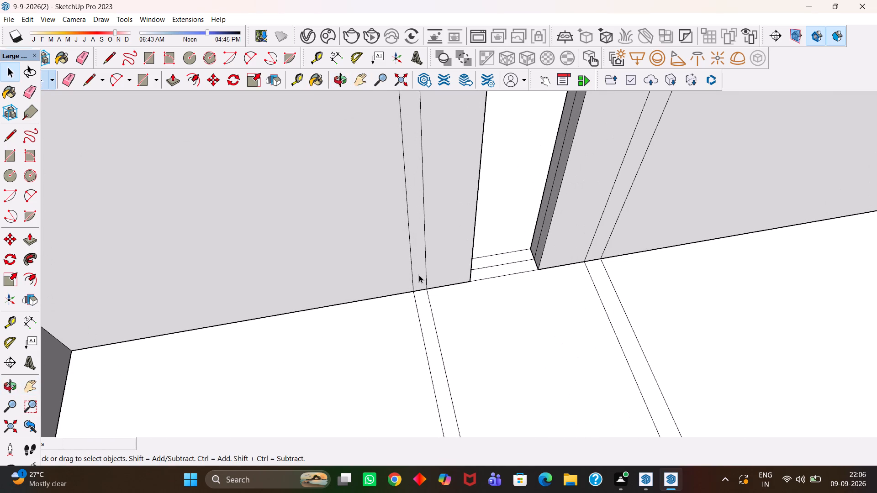
{"action": "double_click", "coordinate": [419, 275]}
{"action": "left_click", "coordinate": [416, 261]}
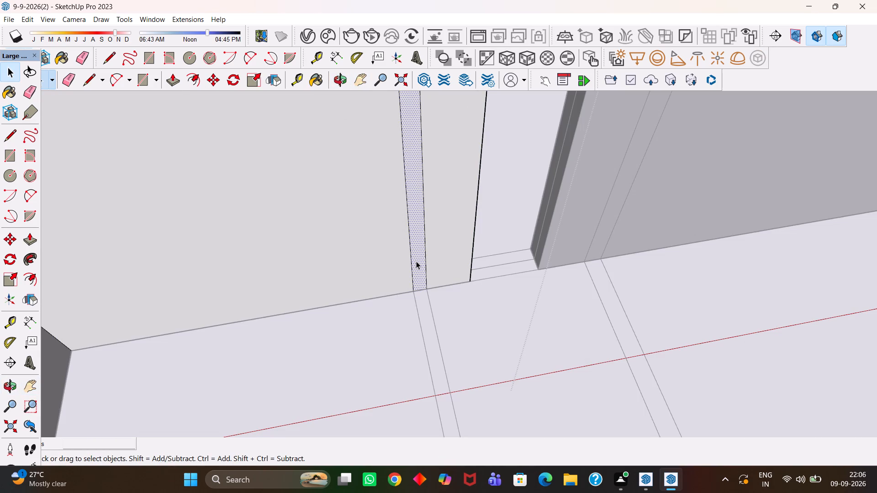
{"action": "key", "text": "p"}
{"action": "left_click", "coordinate": [416, 261]}
{"action": "key", "text": "h"}
{"action": "scroll", "coordinate": [418, 356], "scroll_direction": "down", "scroll_amount": 6}
{"action": "left_click_drag", "start_coordinate": [408, 387], "coordinate": [410, 317]}
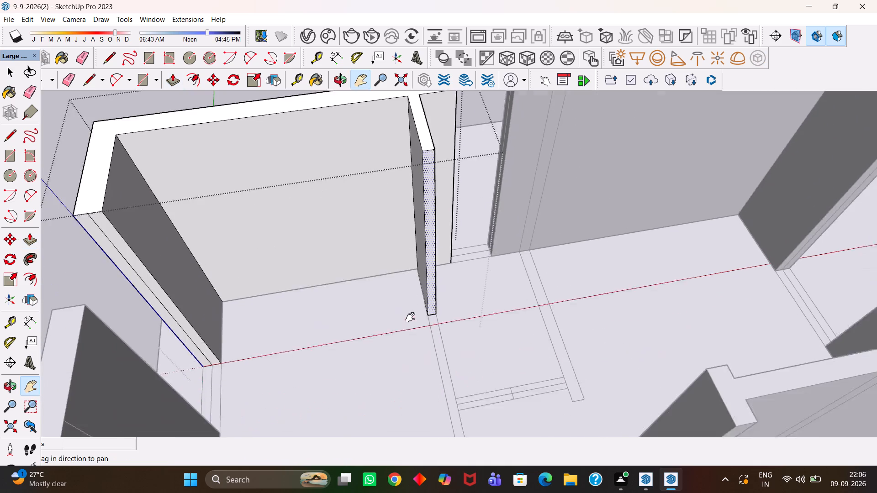
{"action": "left_click_drag", "start_coordinate": [410, 317], "coordinate": [410, 277]}
{"action": "scroll", "coordinate": [410, 274], "scroll_direction": "down", "scroll_amount": 4}
{"action": "middle_click_drag", "start_coordinate": [402, 298], "coordinate": [427, 334]}
{"action": "scroll", "coordinate": [427, 334], "scroll_direction": "up", "scroll_amount": 3}
{"action": "key", "text": "Escape"}
{"action": "left_click", "coordinate": [457, 362]}
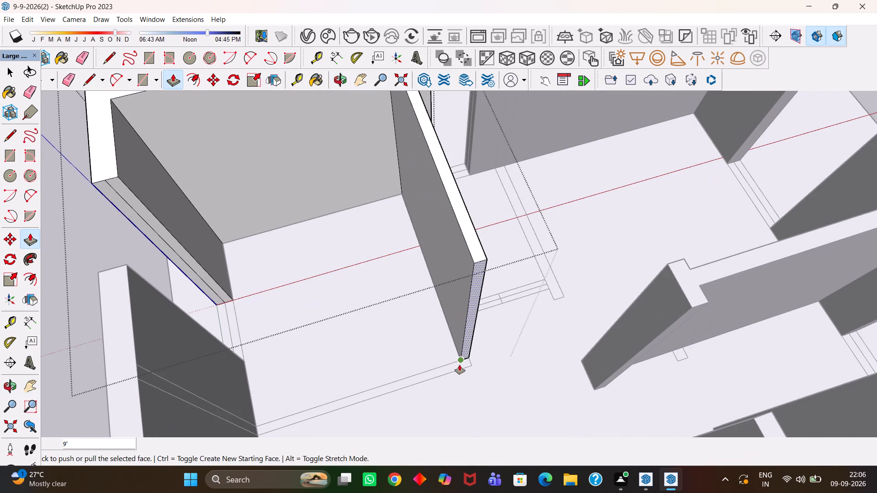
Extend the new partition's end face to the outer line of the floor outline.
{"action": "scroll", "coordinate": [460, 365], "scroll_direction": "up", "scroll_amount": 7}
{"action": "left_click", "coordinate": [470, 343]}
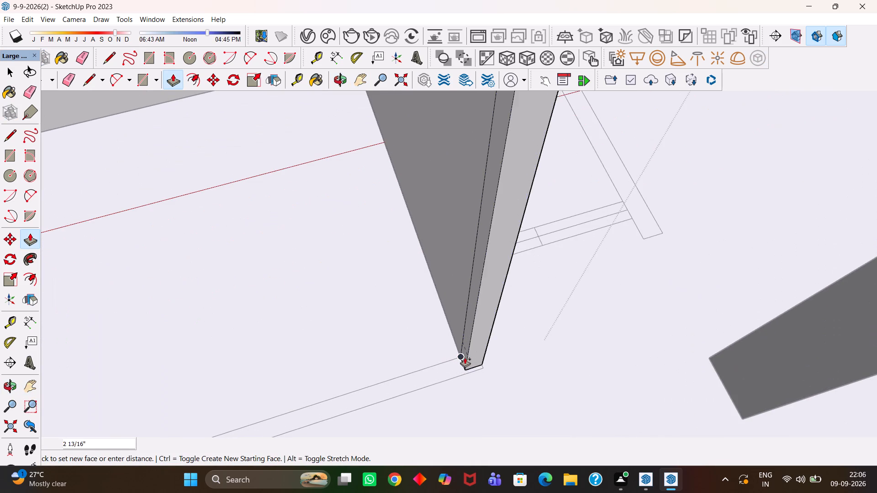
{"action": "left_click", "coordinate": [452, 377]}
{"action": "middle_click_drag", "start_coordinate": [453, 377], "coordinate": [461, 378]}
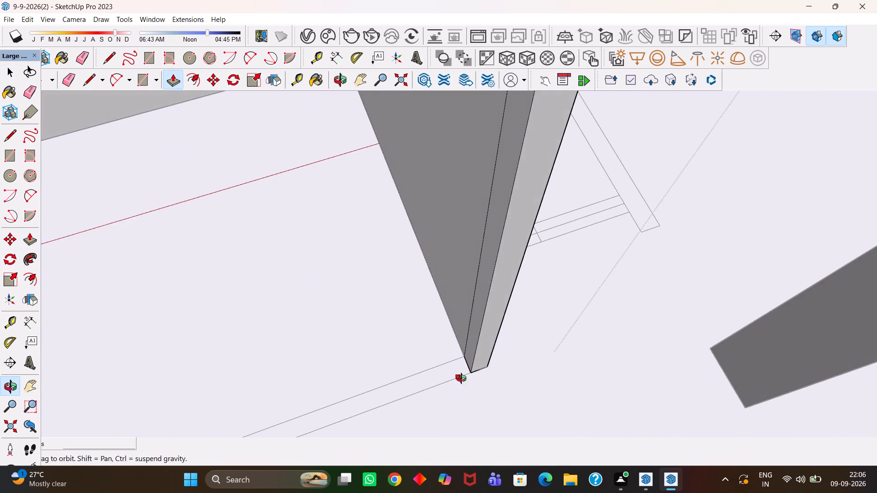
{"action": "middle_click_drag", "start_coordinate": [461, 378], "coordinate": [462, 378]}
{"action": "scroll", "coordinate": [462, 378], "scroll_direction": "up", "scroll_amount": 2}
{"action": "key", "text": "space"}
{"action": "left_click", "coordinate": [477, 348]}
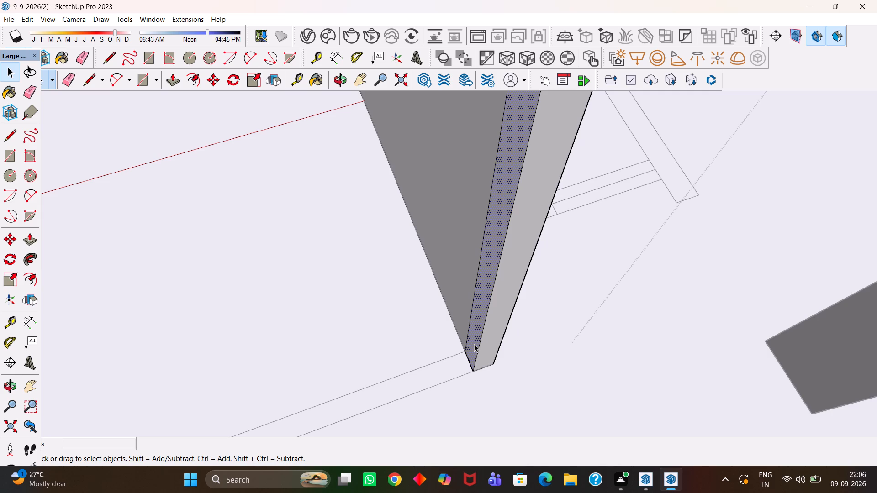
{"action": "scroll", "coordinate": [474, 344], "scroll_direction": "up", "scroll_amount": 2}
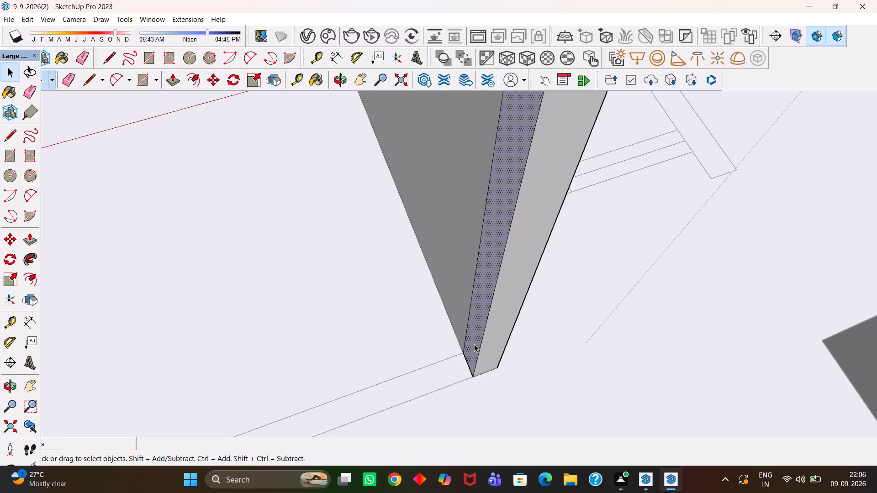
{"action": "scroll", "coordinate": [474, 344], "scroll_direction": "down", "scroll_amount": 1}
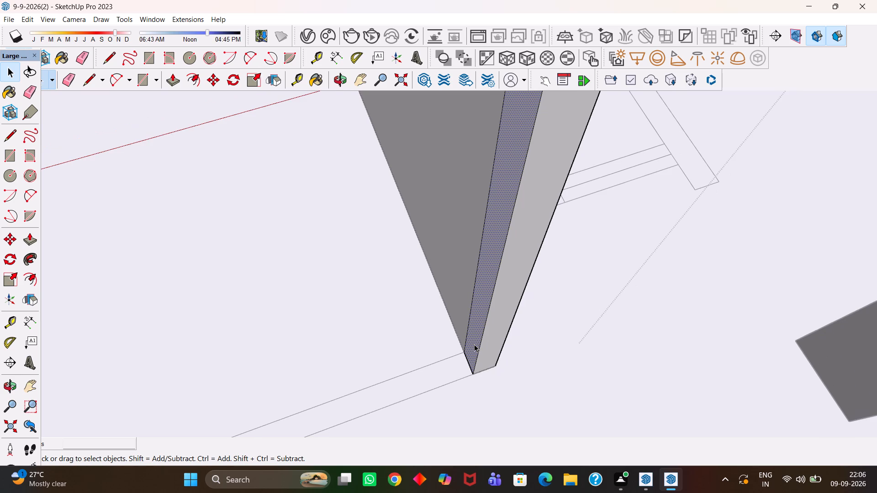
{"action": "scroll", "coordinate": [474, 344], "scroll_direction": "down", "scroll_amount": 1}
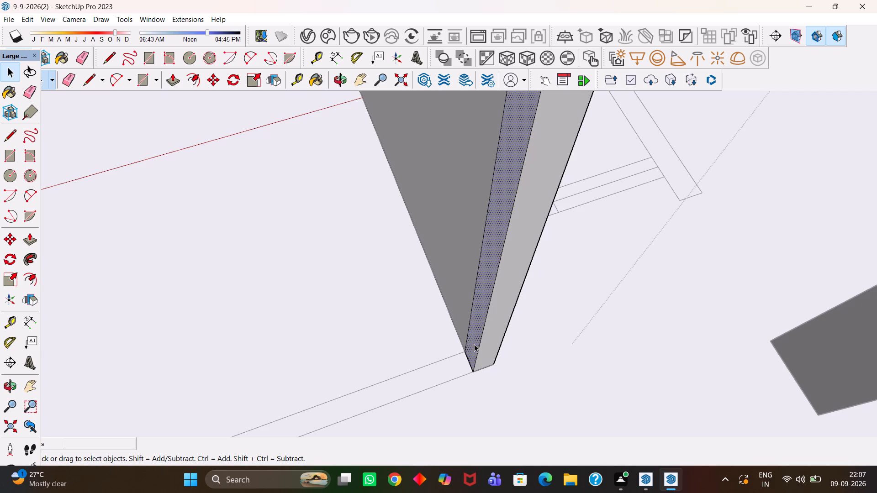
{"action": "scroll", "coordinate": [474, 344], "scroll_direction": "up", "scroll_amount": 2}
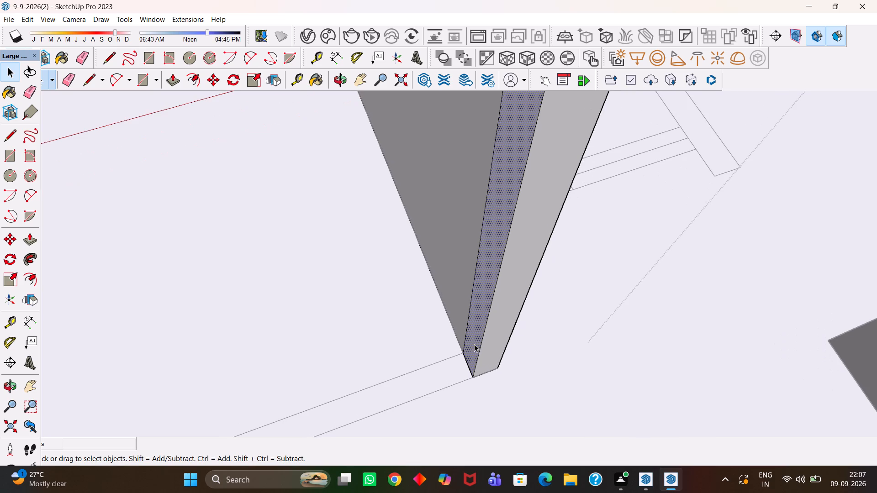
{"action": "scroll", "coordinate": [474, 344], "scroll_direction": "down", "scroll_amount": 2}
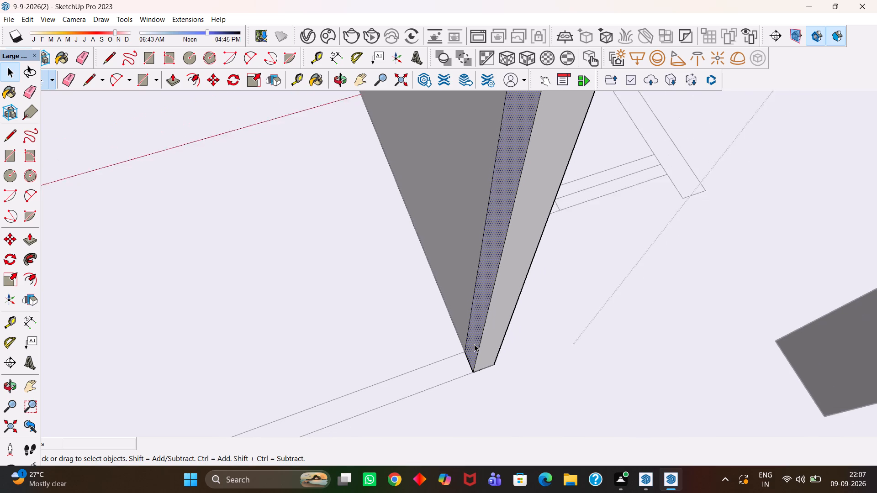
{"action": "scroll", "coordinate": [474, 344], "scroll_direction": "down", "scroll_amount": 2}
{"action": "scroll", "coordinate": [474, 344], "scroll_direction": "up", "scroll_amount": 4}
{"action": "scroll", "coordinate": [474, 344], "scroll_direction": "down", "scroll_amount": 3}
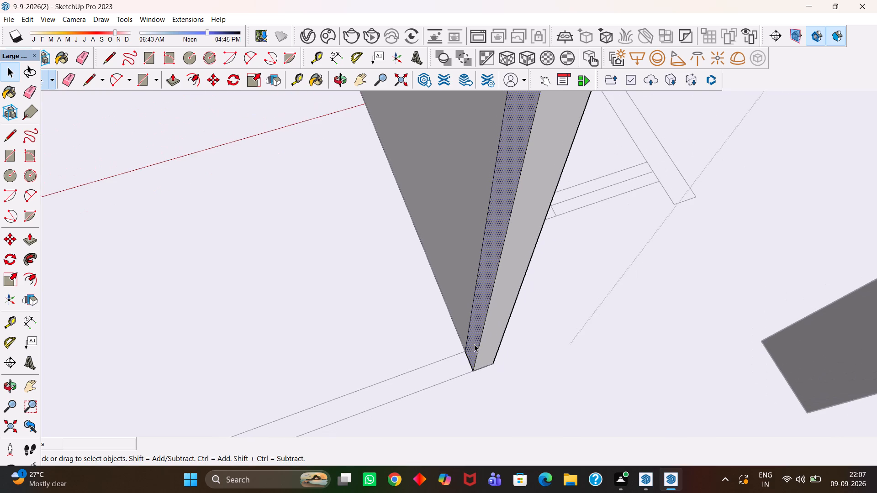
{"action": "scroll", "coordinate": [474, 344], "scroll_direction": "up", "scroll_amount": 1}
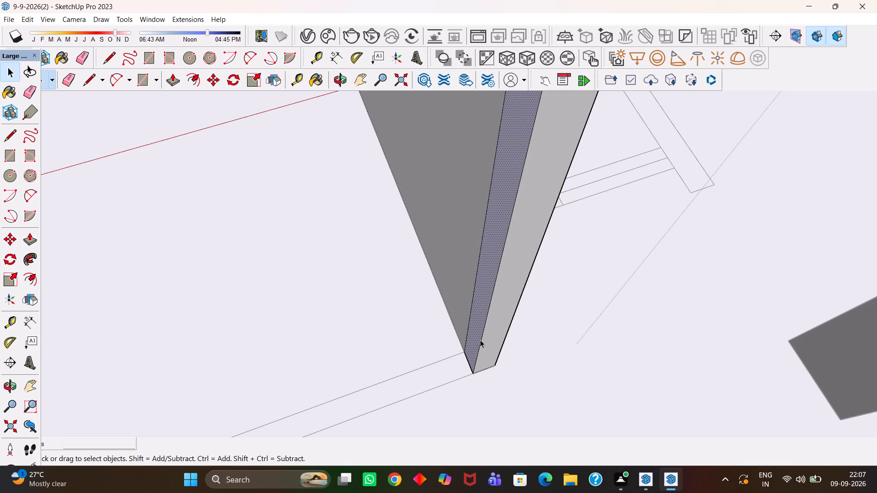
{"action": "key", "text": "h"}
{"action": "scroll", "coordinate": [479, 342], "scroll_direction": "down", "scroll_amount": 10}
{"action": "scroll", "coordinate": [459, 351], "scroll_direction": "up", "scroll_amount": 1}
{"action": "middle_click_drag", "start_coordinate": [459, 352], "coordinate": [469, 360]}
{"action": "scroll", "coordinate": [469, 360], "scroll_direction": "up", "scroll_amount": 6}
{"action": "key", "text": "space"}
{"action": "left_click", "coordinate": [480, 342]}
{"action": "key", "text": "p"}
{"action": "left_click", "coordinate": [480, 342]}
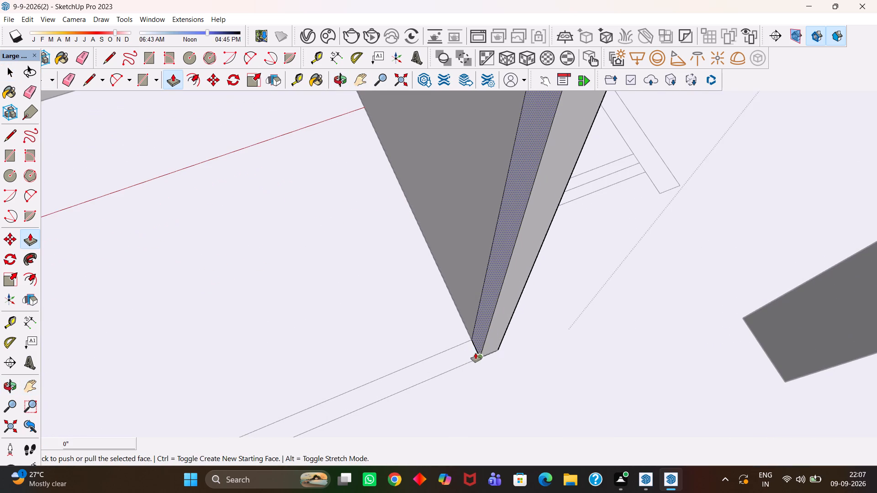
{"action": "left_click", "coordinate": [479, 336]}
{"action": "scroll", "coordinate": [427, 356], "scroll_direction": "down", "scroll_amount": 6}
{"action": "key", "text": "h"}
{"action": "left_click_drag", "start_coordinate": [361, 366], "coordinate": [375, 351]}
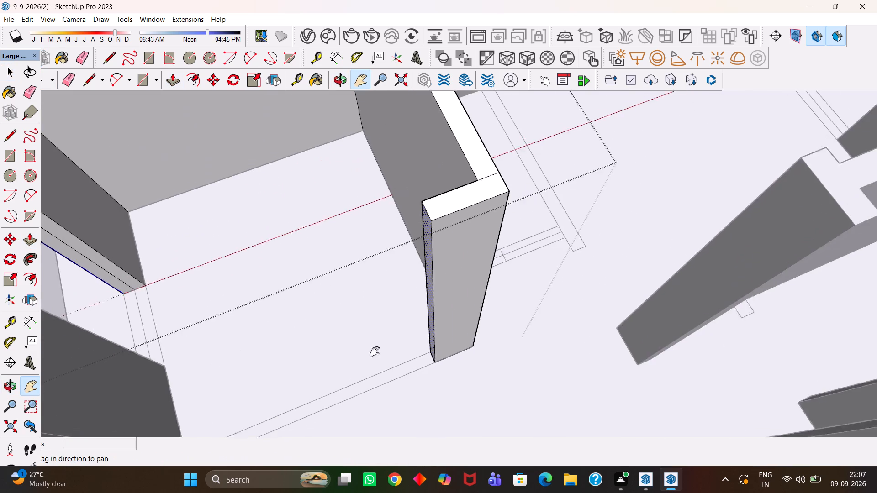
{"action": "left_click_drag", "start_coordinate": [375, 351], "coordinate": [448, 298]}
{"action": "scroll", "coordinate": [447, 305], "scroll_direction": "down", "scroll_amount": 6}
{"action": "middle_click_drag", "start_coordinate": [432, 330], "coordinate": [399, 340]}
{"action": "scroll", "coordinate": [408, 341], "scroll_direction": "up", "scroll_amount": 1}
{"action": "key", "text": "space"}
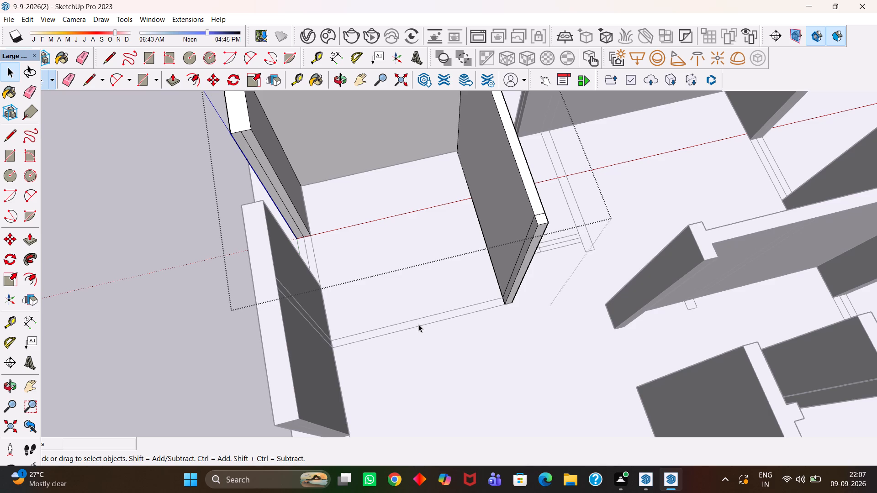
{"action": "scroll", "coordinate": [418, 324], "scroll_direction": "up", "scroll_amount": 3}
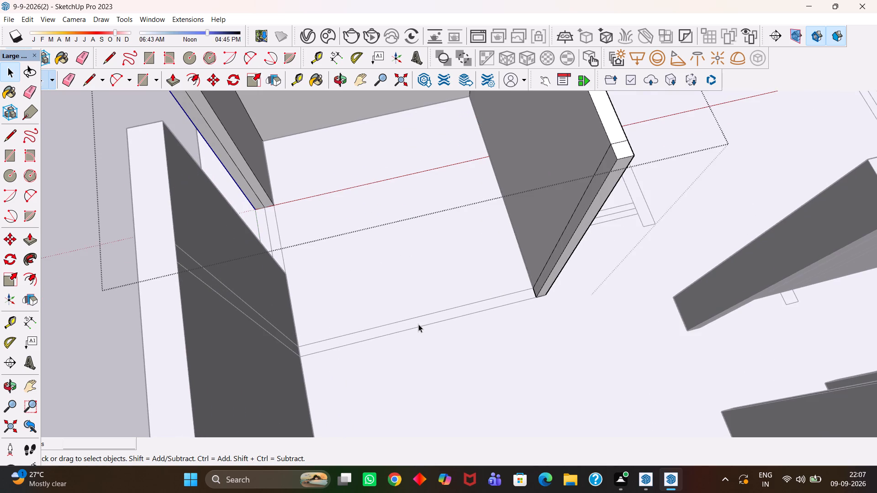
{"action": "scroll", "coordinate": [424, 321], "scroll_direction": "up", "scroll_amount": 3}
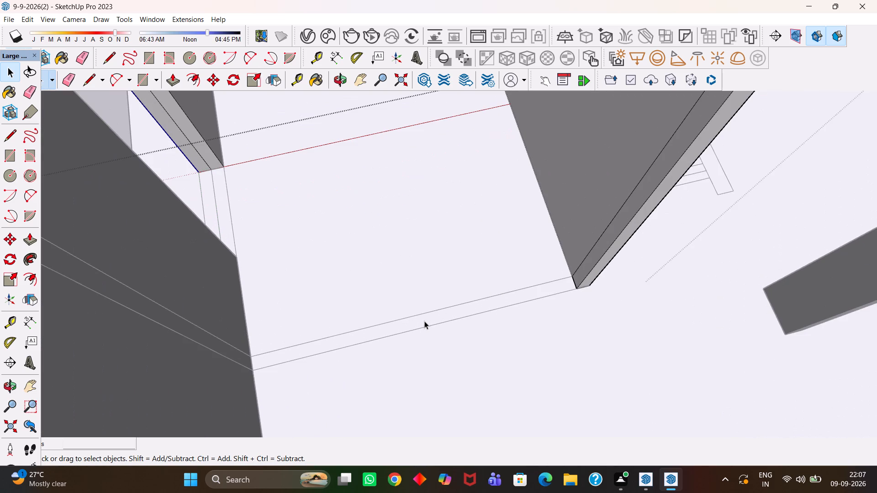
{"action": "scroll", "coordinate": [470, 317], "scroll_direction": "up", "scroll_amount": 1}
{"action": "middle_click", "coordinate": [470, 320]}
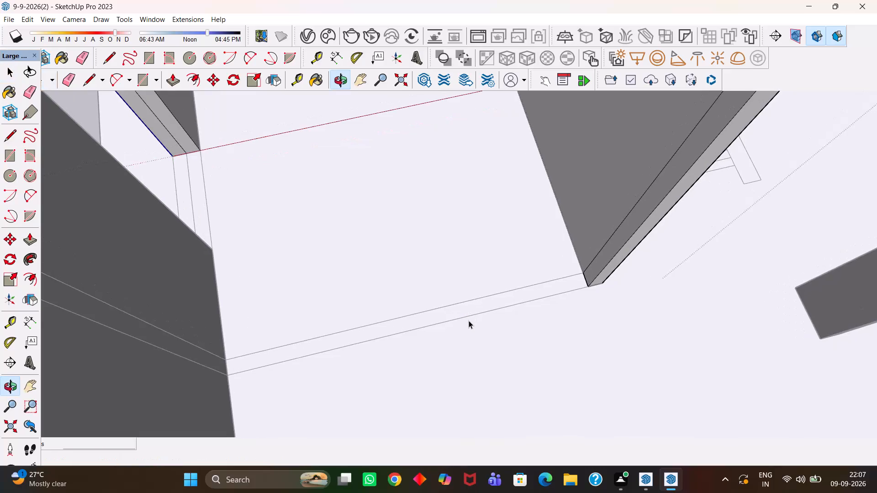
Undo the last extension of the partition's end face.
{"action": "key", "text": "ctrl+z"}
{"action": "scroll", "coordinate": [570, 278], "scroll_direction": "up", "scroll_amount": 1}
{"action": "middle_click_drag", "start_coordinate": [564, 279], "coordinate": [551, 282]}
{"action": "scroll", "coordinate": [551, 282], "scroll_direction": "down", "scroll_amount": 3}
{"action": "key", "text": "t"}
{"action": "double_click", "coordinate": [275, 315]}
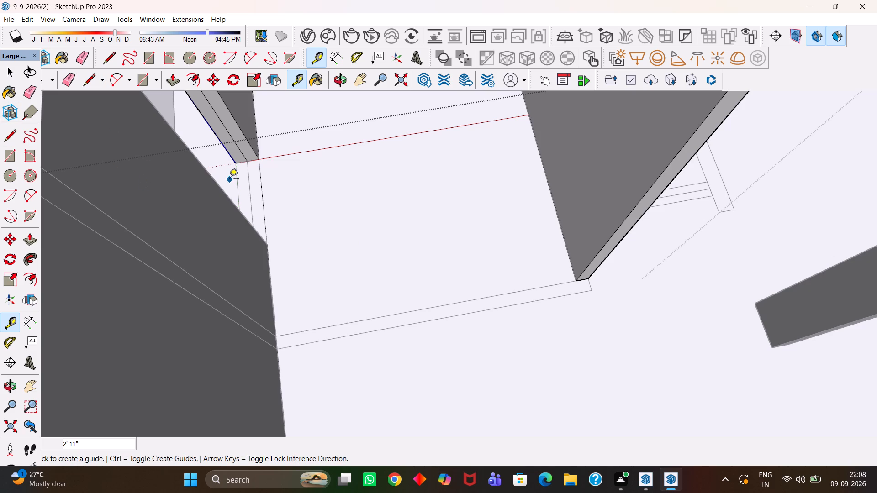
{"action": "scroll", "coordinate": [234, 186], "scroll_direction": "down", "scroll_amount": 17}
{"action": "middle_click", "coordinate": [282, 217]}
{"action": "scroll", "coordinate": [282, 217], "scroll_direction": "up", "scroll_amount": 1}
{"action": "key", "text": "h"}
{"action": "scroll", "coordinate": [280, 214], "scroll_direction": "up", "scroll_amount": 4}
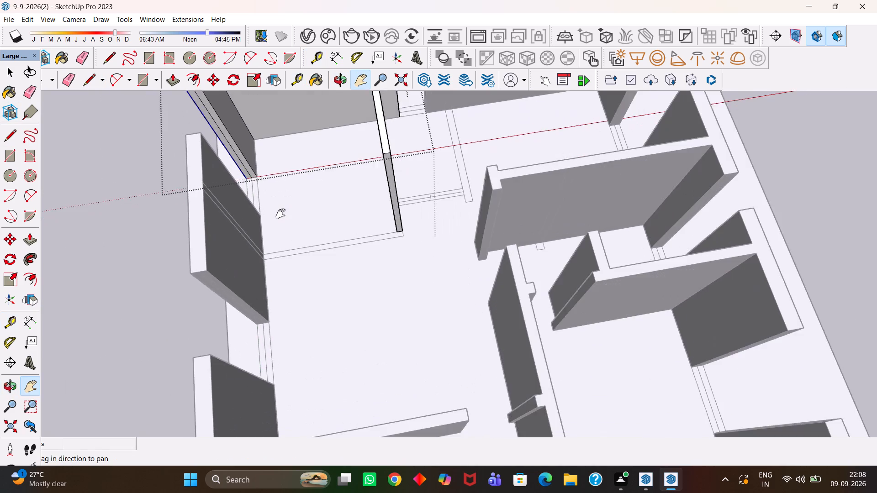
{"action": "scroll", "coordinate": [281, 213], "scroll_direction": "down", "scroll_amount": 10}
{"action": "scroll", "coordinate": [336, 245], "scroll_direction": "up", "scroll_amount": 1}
Leave the wall group and place a guide 5' from the outer wall's inner face, crossing the flat partition outline.
{"action": "middle_click_drag", "start_coordinate": [336, 245], "coordinate": [306, 240]}
{"action": "key", "text": "space"}
{"action": "scroll", "coordinate": [293, 216], "scroll_direction": "up", "scroll_amount": 1}
{"action": "double_click", "coordinate": [149, 126]}
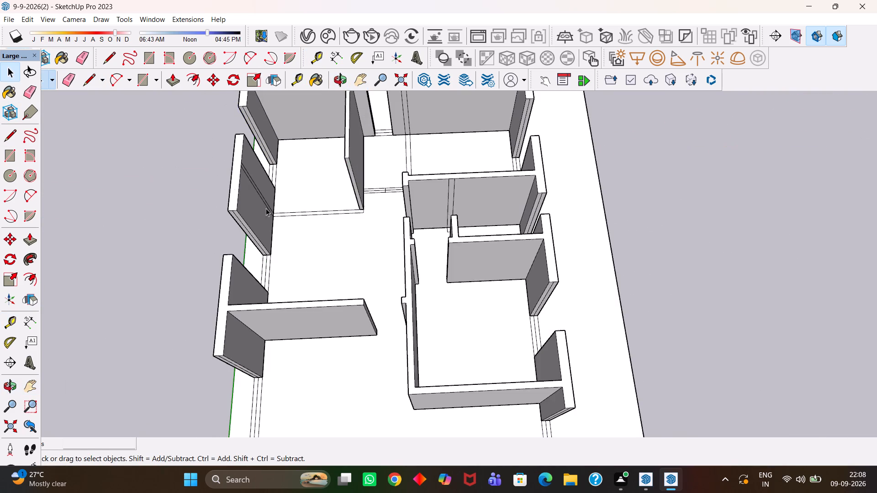
{"action": "scroll", "coordinate": [304, 235], "scroll_direction": "up", "scroll_amount": 10}
{"action": "scroll", "coordinate": [254, 208], "scroll_direction": "up", "scroll_amount": 6}
{"action": "key", "text": "t"}
{"action": "double_click", "coordinate": [249, 151]}
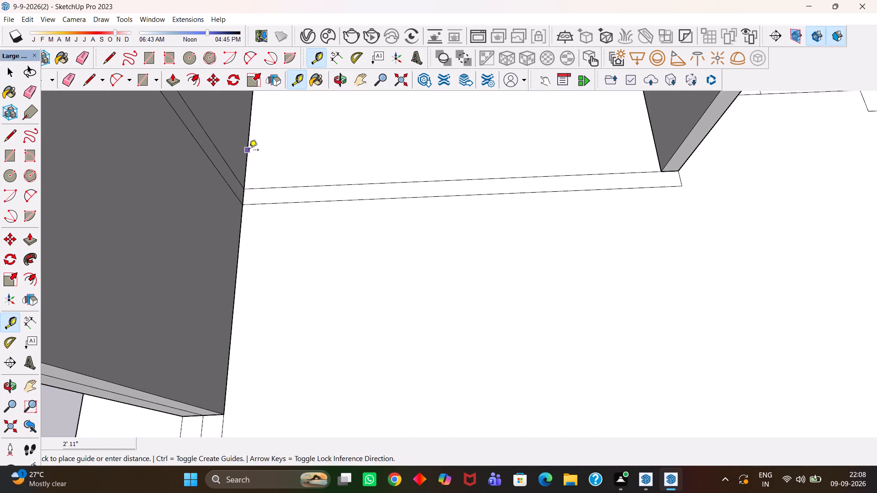
{"action": "left_click", "coordinate": [248, 153]}
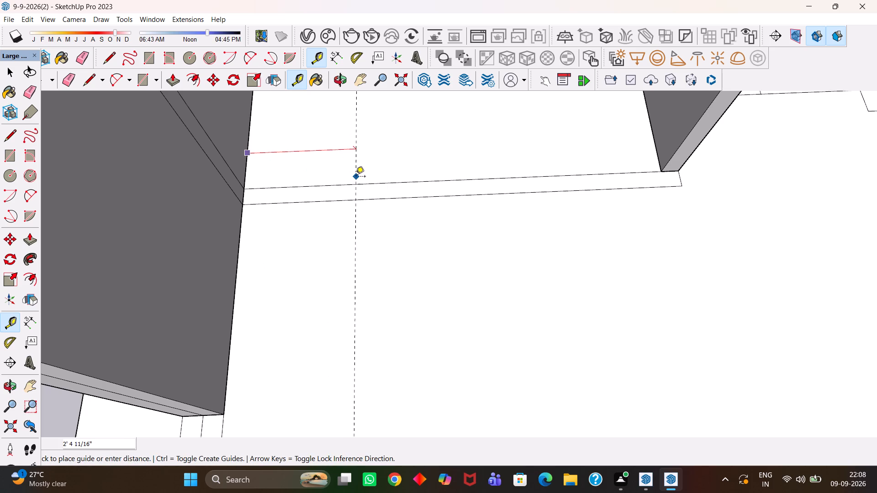
{"action": "type", "text": "5'"}
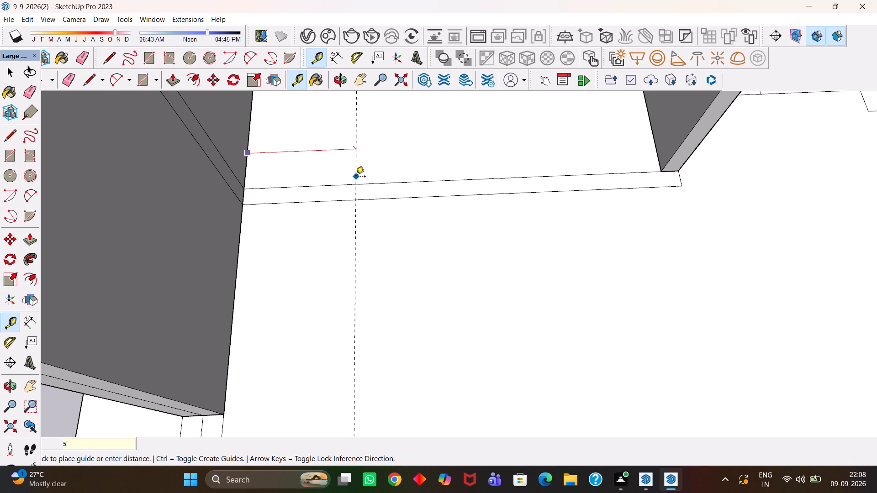
{"action": "key", "text": "Return"}
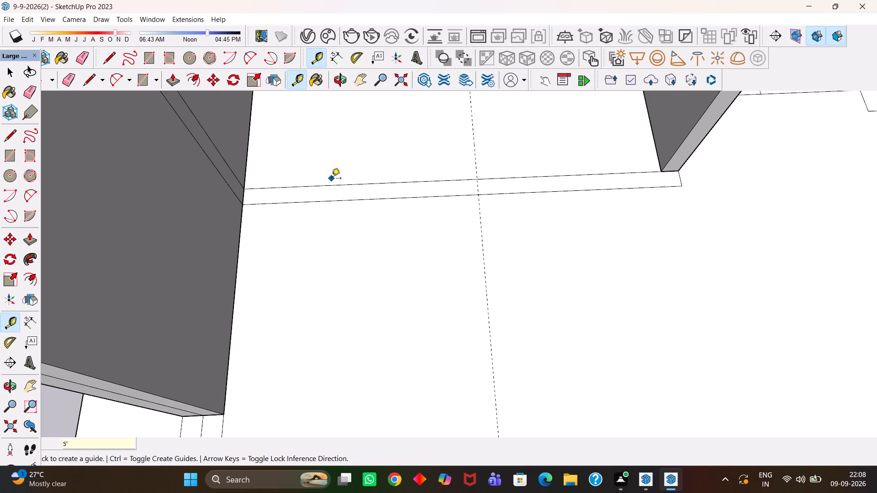
Draw an edge across the flat partition outline where the 5' guide crosses it.
{"action": "scroll", "coordinate": [473, 190], "scroll_direction": "up", "scroll_amount": 3}
{"action": "key", "text": "l"}
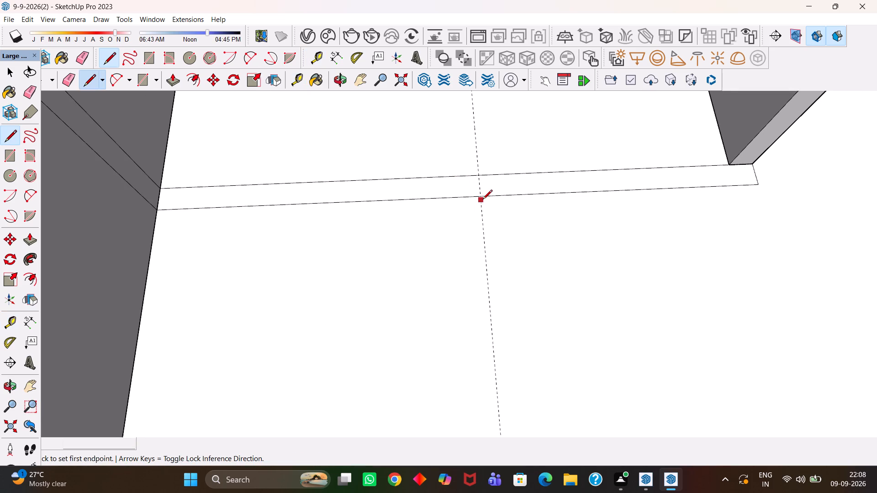
{"action": "left_click", "coordinate": [483, 200]}
{"action": "key", "text": "space"}
{"action": "scroll", "coordinate": [477, 178], "scroll_direction": "up", "scroll_amount": 2}
{"action": "key", "text": "l"}
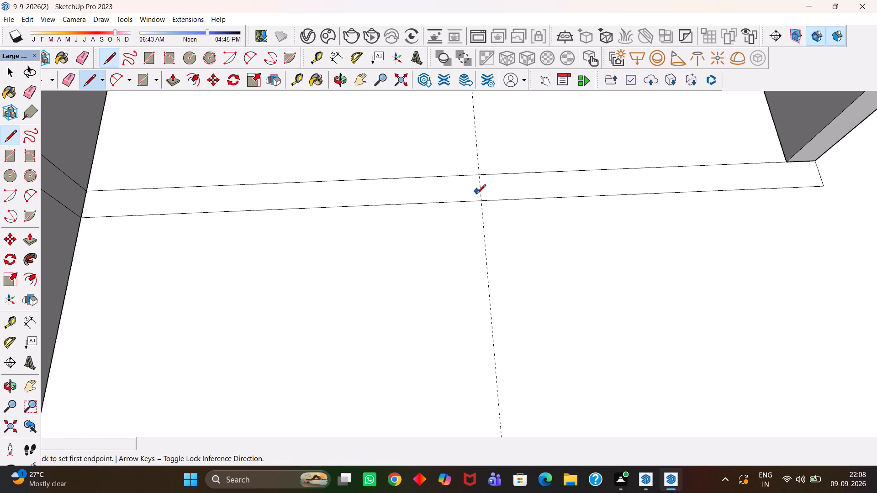
{"action": "left_click", "coordinate": [483, 203]}
{"action": "left_click", "coordinate": [483, 174]}
Erase the guide and the flat partition outline beyond the new edge, including the stray end line at the raised partition.
{"action": "scroll", "coordinate": [483, 174], "scroll_direction": "down", "scroll_amount": 2}
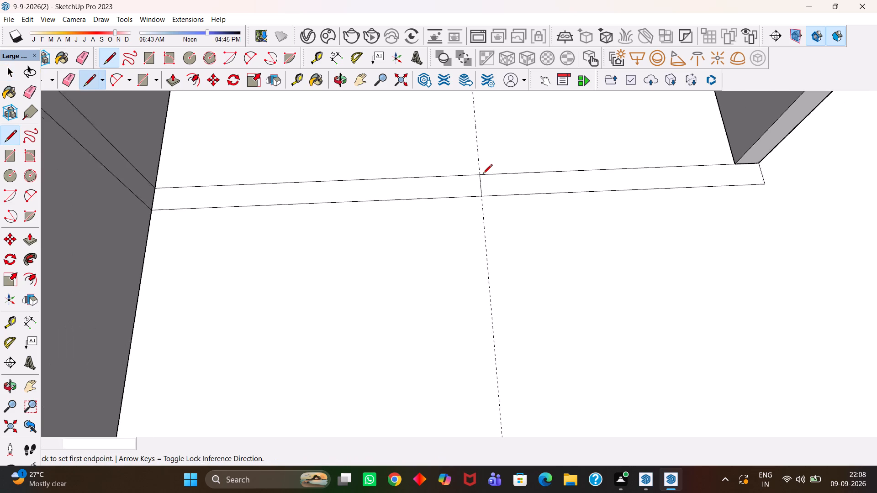
{"action": "scroll", "coordinate": [483, 174], "scroll_direction": "down", "scroll_amount": 1}
{"action": "key", "text": "e"}
{"action": "left_click_drag", "start_coordinate": [532, 149], "coordinate": [548, 221]}
{"action": "left_click_drag", "start_coordinate": [544, 224], "coordinate": [491, 267]}
{"action": "left_click_drag", "start_coordinate": [502, 201], "coordinate": [456, 263]}
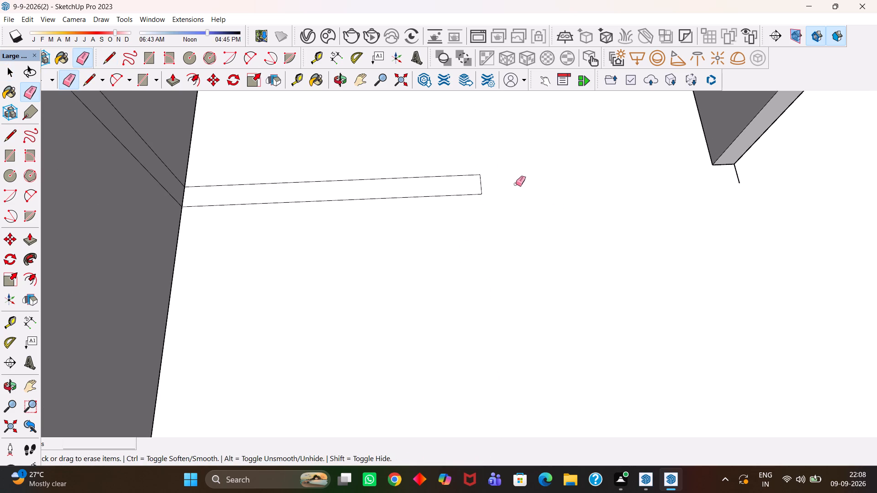
{"action": "left_click_drag", "start_coordinate": [756, 185], "coordinate": [733, 179]}
Save the model.
{"action": "scroll", "coordinate": [694, 190], "scroll_direction": "down", "scroll_amount": 10}
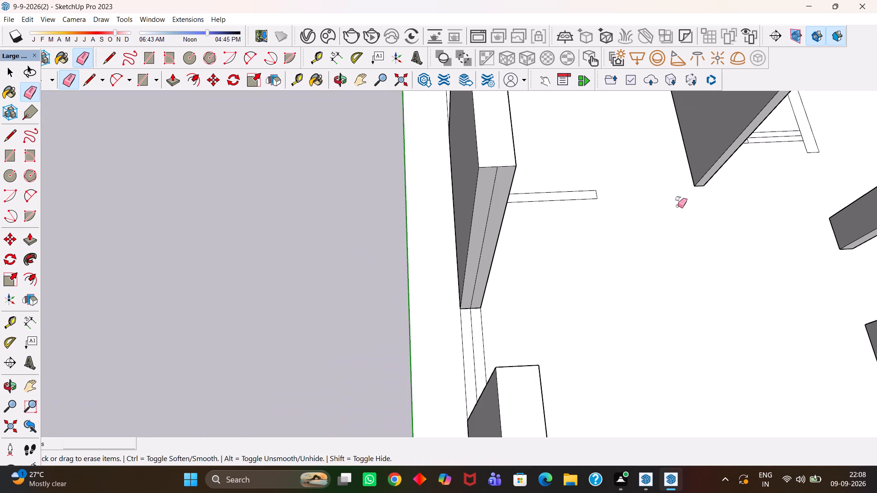
{"action": "key", "text": "ctrl+s"}
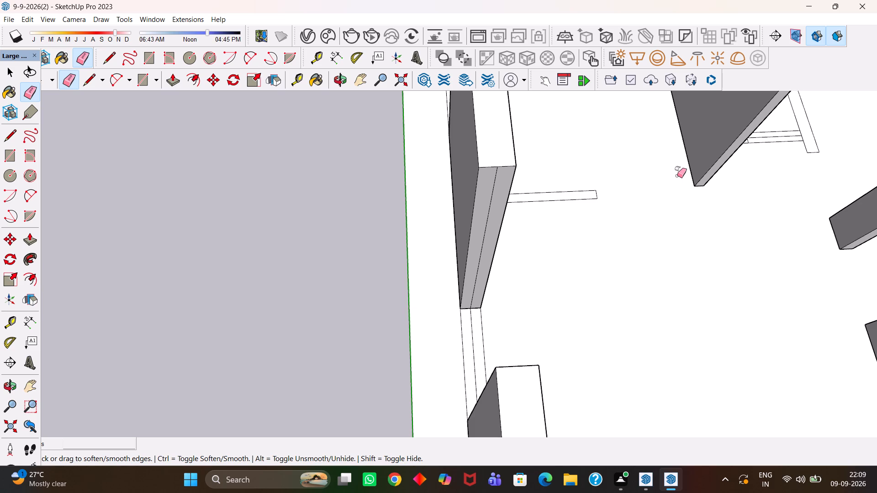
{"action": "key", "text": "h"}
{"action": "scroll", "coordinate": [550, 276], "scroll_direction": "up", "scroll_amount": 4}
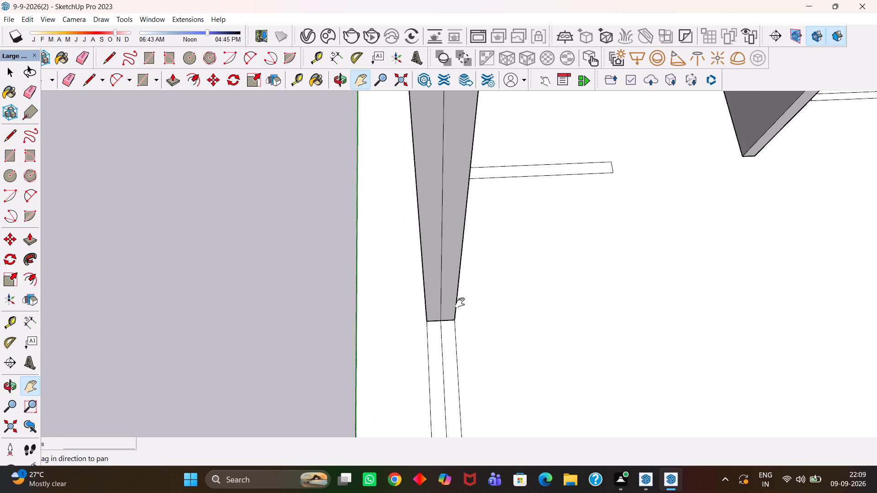
Place a guide along the base of the outer wall's end face at the open gap, and another 3' above it.
{"action": "scroll", "coordinate": [460, 303], "scroll_direction": "up", "scroll_amount": 2}
{"action": "scroll", "coordinate": [455, 308], "scroll_direction": "down", "scroll_amount": 4}
{"action": "key", "text": "h"}
{"action": "left_click_drag", "start_coordinate": [439, 330], "coordinate": [484, 292]}
{"action": "scroll", "coordinate": [486, 294], "scroll_direction": "up", "scroll_amount": 2}
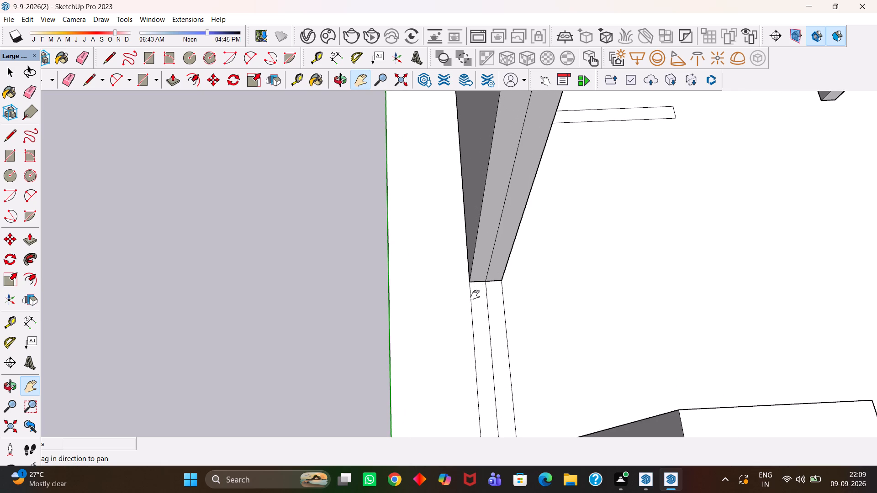
{"action": "scroll", "coordinate": [475, 295], "scroll_direction": "up", "scroll_amount": 1}
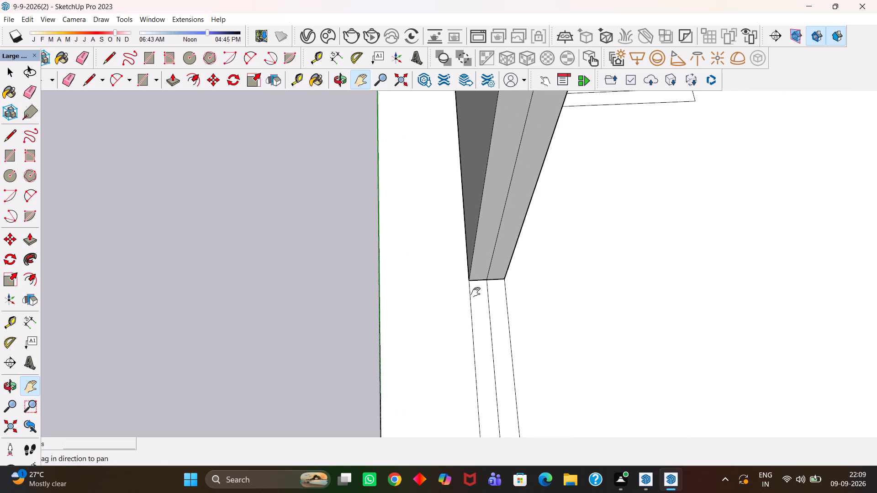
{"action": "scroll", "coordinate": [475, 292], "scroll_direction": "up", "scroll_amount": 2}
{"action": "middle_click_drag", "start_coordinate": [489, 288], "coordinate": [481, 288]}
{"action": "key", "text": "t"}
{"action": "scroll", "coordinate": [484, 282], "scroll_direction": "up", "scroll_amount": 3}
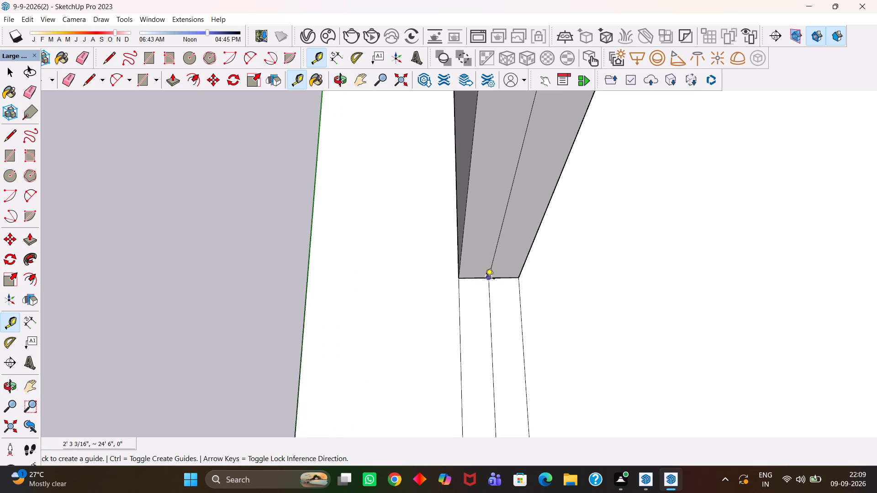
{"action": "double_click", "coordinate": [478, 279]}
{"action": "left_click", "coordinate": [472, 279]}
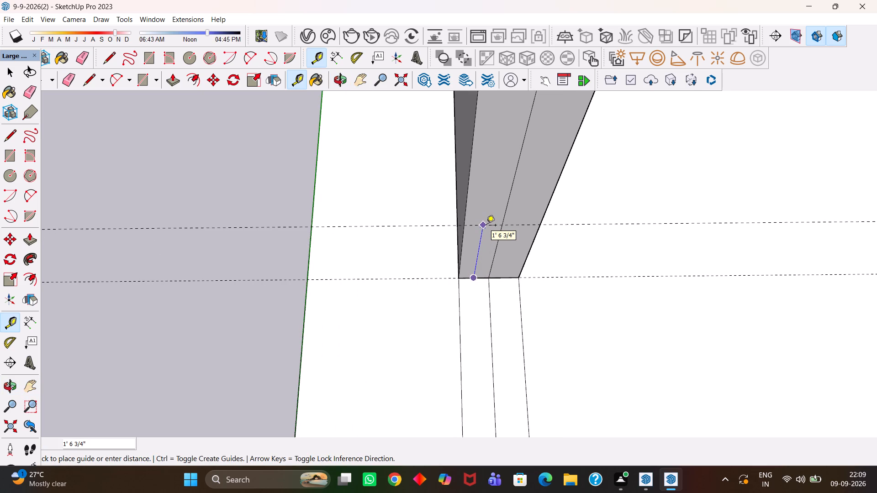
{"action": "type", "text": "3'"}
{"action": "key", "text": "Return"}
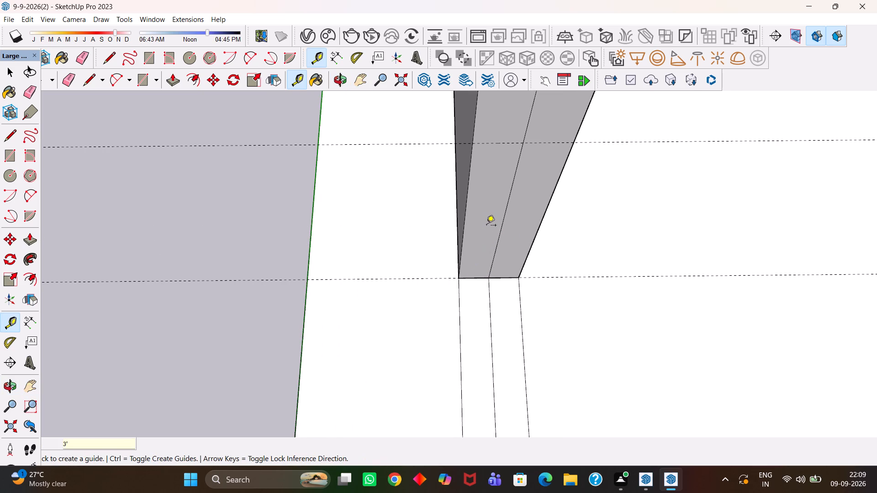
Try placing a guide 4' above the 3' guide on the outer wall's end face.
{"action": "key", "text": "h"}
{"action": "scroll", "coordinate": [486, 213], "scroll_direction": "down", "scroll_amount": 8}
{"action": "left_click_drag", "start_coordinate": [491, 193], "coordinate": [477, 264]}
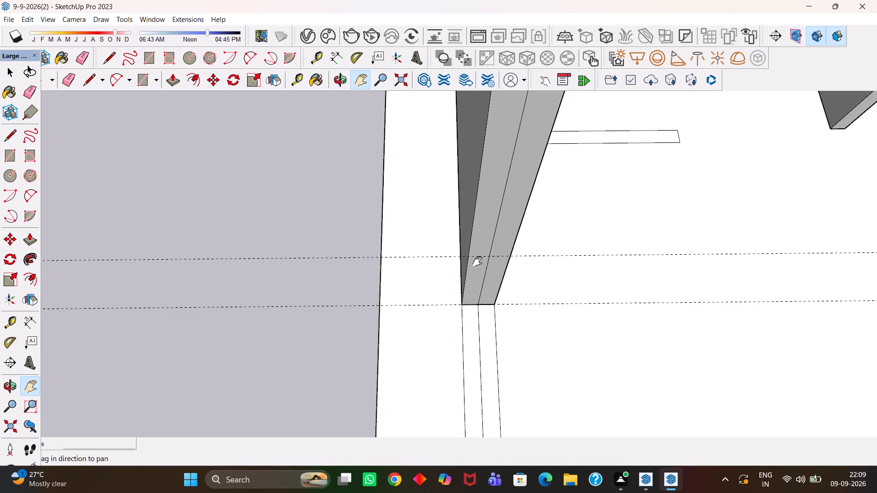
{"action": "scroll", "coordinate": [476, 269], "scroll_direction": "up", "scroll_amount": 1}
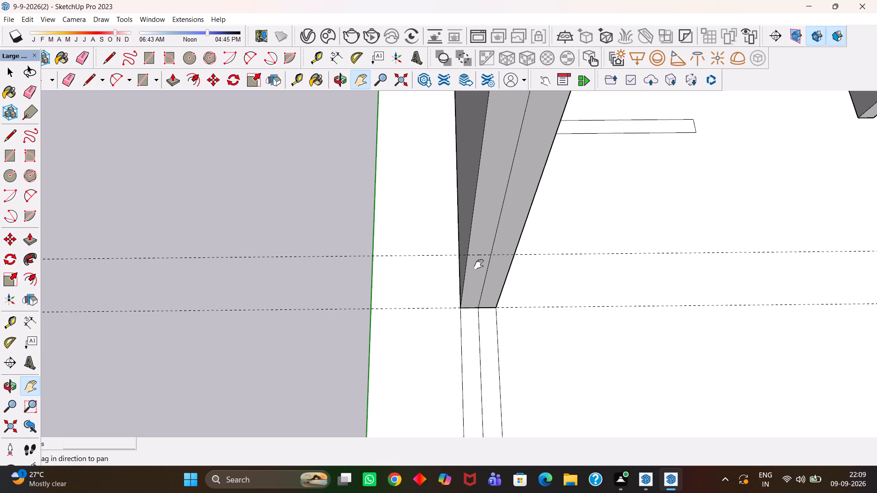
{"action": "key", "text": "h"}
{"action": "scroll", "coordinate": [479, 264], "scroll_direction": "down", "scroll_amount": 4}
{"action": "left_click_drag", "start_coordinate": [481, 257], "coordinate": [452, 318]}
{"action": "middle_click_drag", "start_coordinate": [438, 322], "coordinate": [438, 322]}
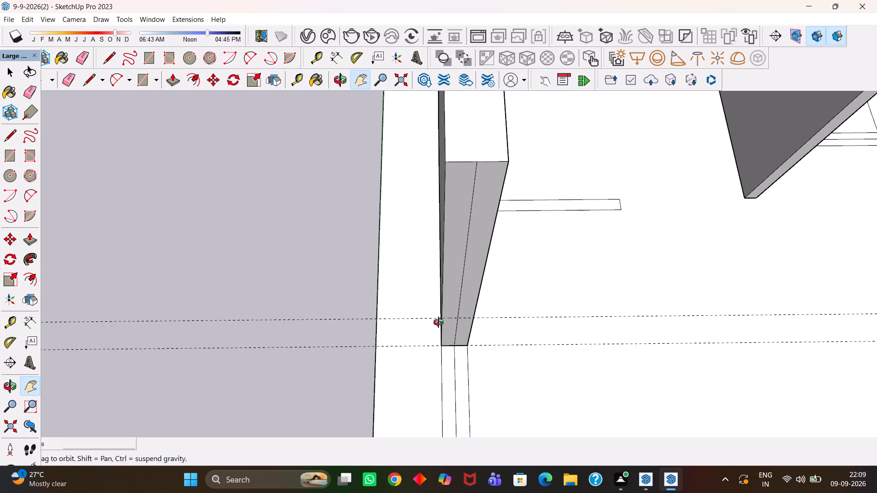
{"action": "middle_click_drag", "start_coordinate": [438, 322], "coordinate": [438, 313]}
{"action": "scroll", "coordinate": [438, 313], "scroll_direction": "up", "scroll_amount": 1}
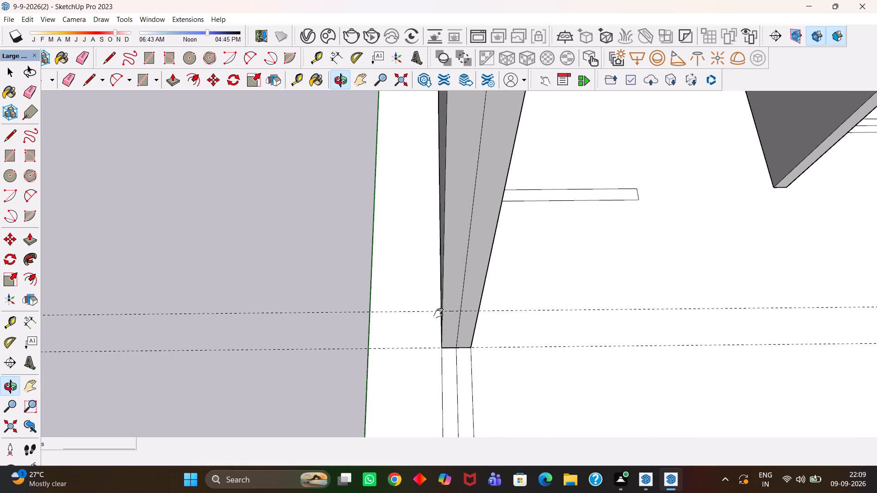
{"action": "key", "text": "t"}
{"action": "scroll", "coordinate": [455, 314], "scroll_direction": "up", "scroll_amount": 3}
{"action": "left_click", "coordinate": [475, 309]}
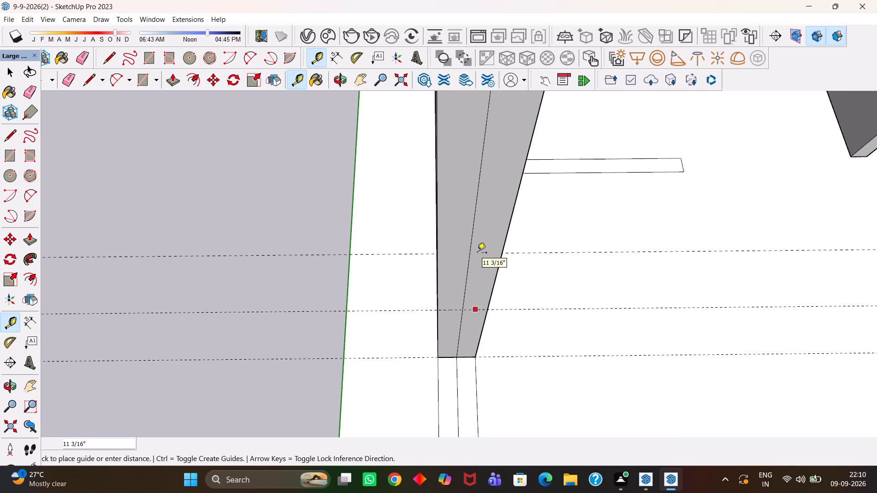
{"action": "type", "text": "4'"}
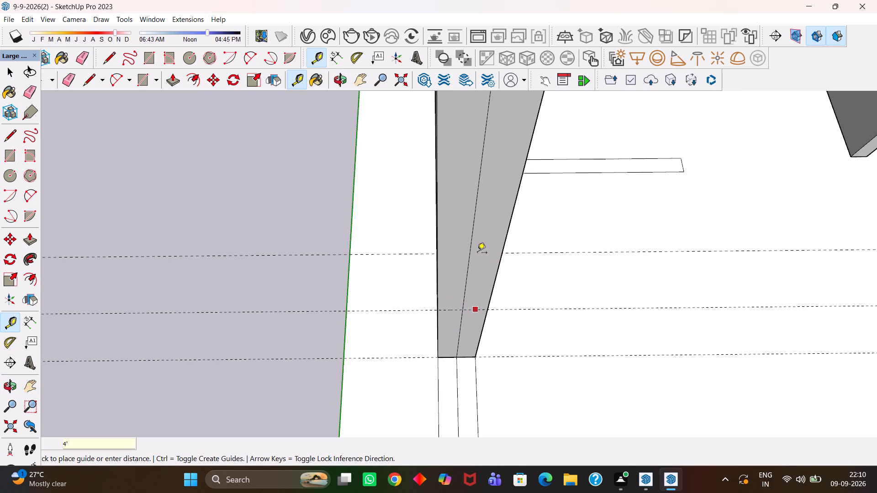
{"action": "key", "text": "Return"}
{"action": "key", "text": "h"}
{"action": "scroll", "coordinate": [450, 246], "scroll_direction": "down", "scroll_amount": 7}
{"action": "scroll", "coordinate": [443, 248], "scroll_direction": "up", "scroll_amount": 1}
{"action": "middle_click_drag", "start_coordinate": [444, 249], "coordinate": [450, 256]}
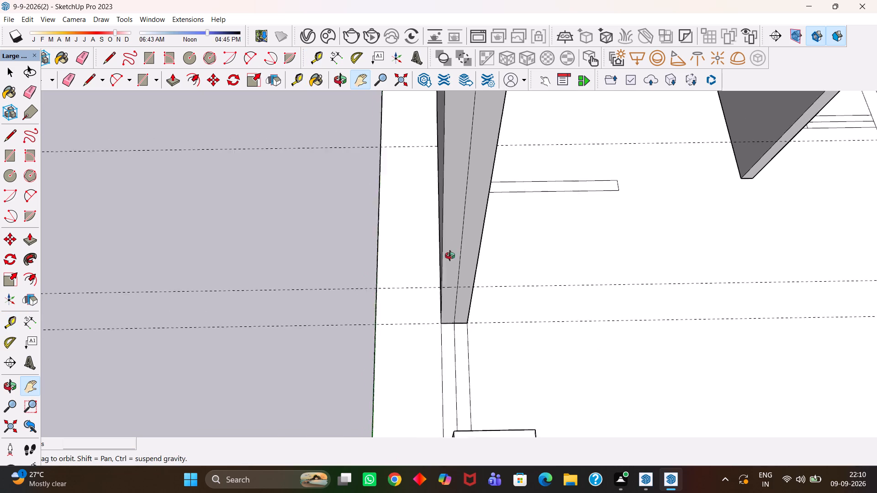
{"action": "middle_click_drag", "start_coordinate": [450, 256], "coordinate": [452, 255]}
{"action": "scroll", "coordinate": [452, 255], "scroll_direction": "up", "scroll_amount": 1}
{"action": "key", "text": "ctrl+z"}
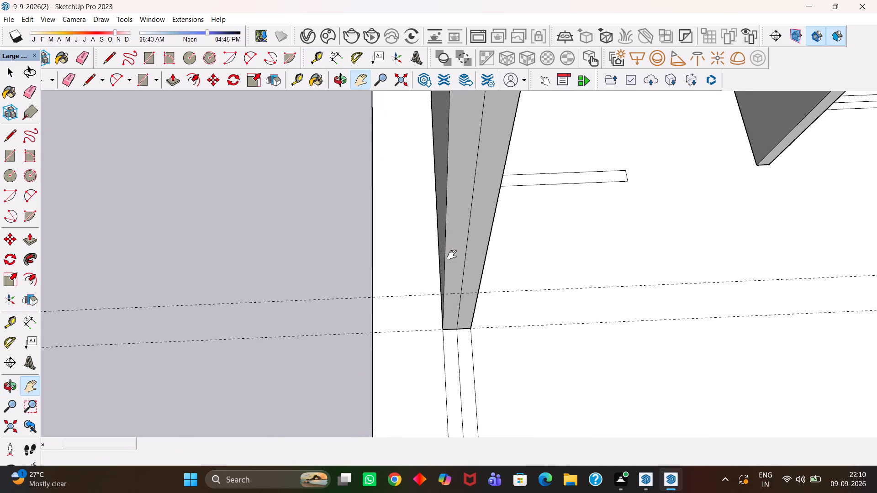
Place a guide 4' above the 3' guide on the outer wall's end face.
{"action": "scroll", "coordinate": [468, 296], "scroll_direction": "up", "scroll_amount": 2}
{"action": "key", "text": "t"}
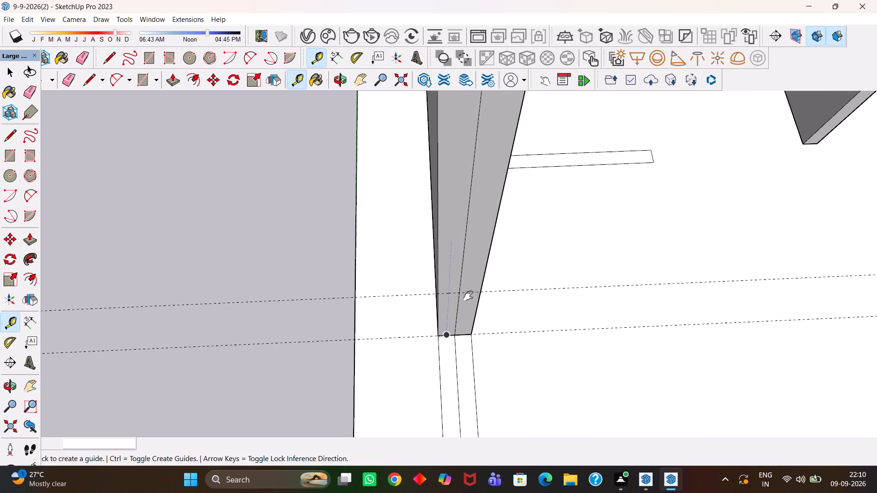
{"action": "left_click", "coordinate": [470, 290]}
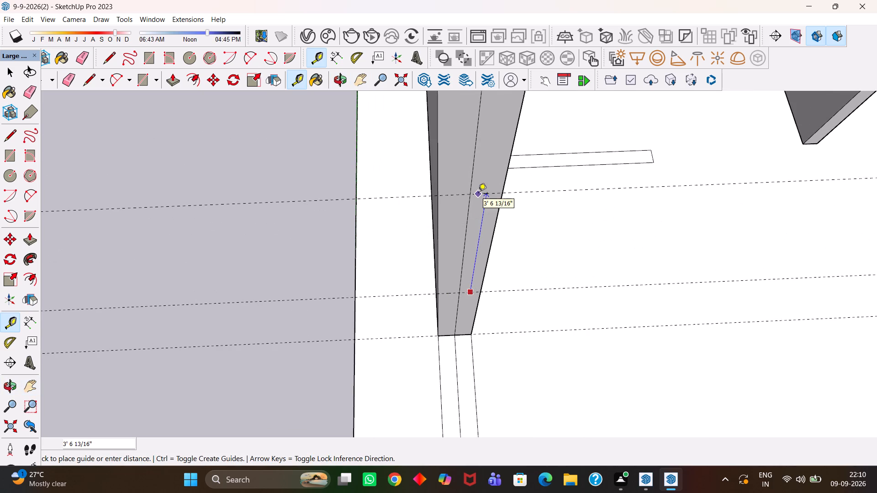
{"action": "type", "text": "4'"}
{"action": "key", "text": "Return"}
{"action": "key", "text": "h"}
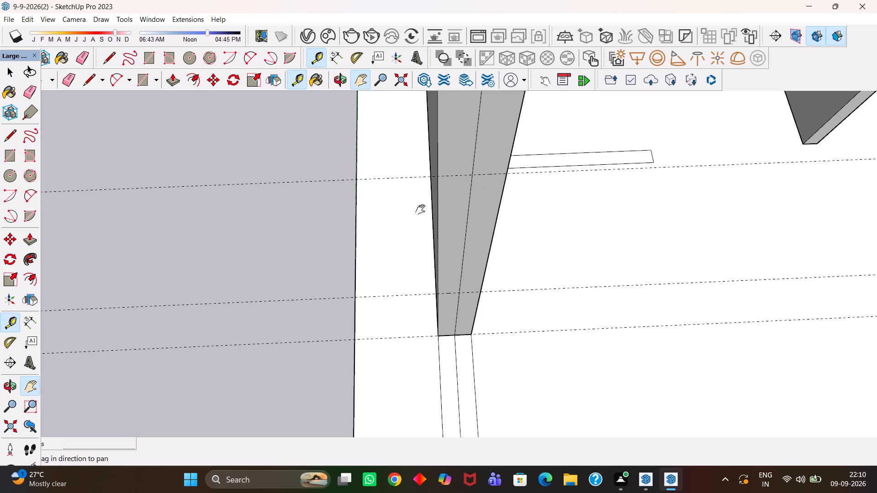
Open the outer wall group and draw a 4' by 9" rectangle on its end face between the 3' guide and the one above it.
{"action": "key", "text": "space"}
{"action": "double_click", "coordinate": [450, 208]}
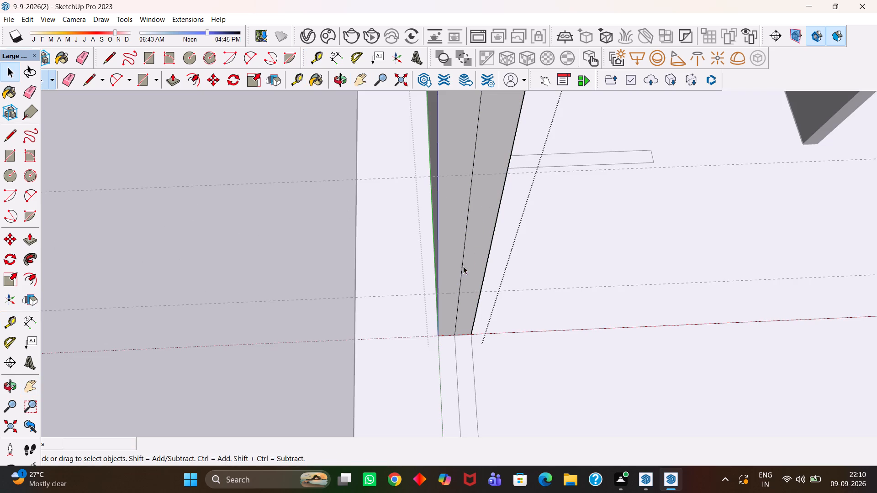
{"action": "key", "text": "r"}
{"action": "left_click", "coordinate": [437, 295]}
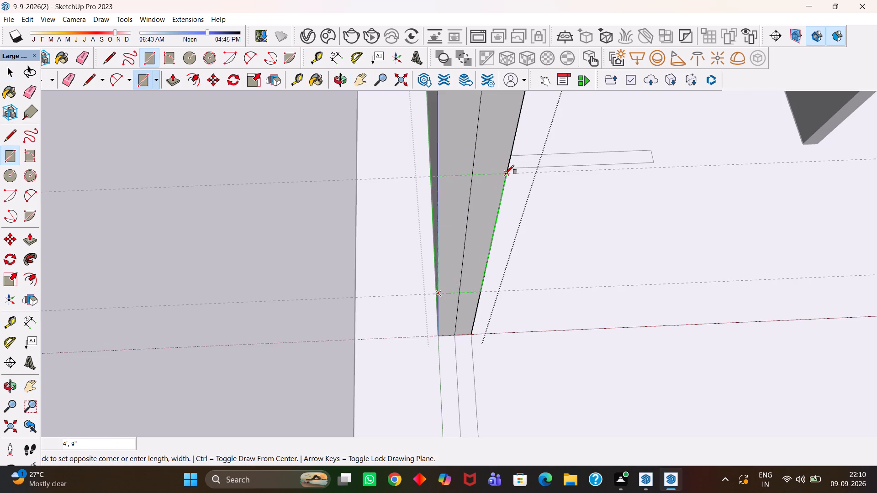
{"action": "left_click", "coordinate": [505, 174]}
Erase the centre line segments below and above the new rectangle on the wall's end face.
{"action": "key", "text": "e"}
{"action": "left_click", "coordinate": [467, 222]}
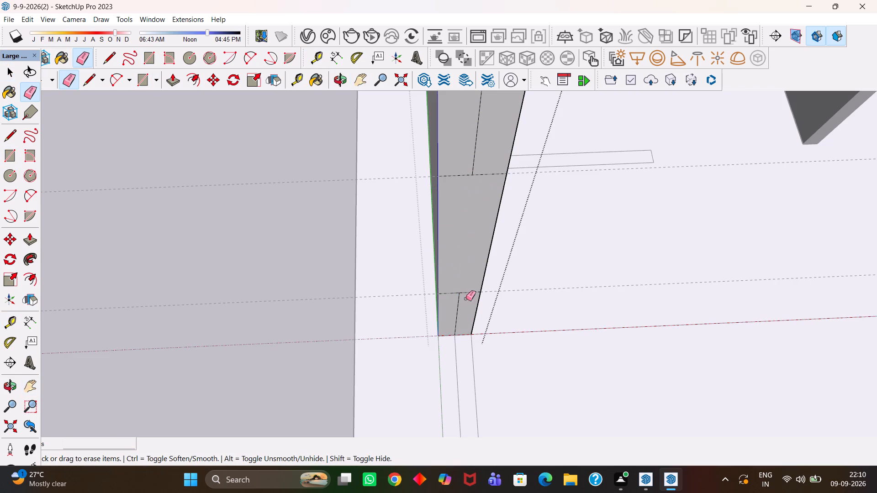
{"action": "left_click_drag", "start_coordinate": [463, 306], "coordinate": [455, 308]}
{"action": "left_click_drag", "start_coordinate": [477, 141], "coordinate": [471, 142]}
Push/Pull the end face's upper portion above the rectangle across the gap to the opposite wall, forming the lintel.
{"action": "key", "text": "space"}
{"action": "left_click", "coordinate": [474, 154]}
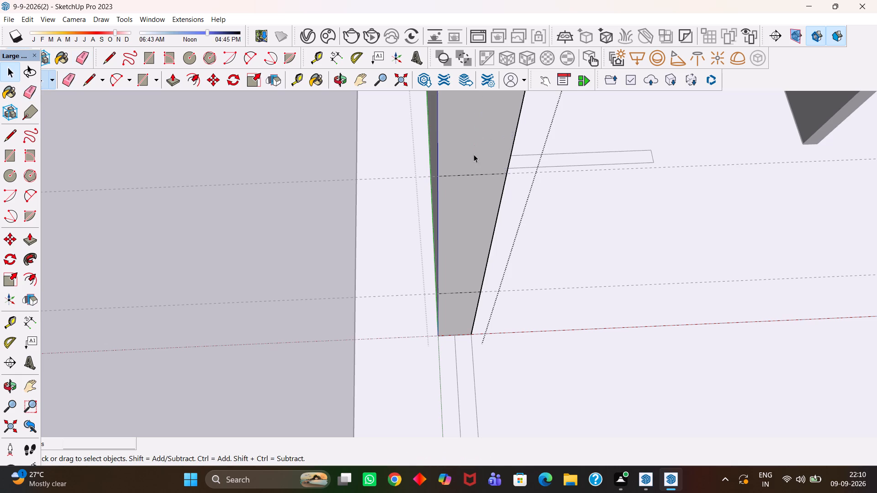
{"action": "scroll", "coordinate": [474, 153], "scroll_direction": "down", "scroll_amount": 4}
{"action": "key", "text": "p"}
{"action": "left_click", "coordinate": [475, 147]}
{"action": "scroll", "coordinate": [479, 251], "scroll_direction": "down", "scroll_amount": 3}
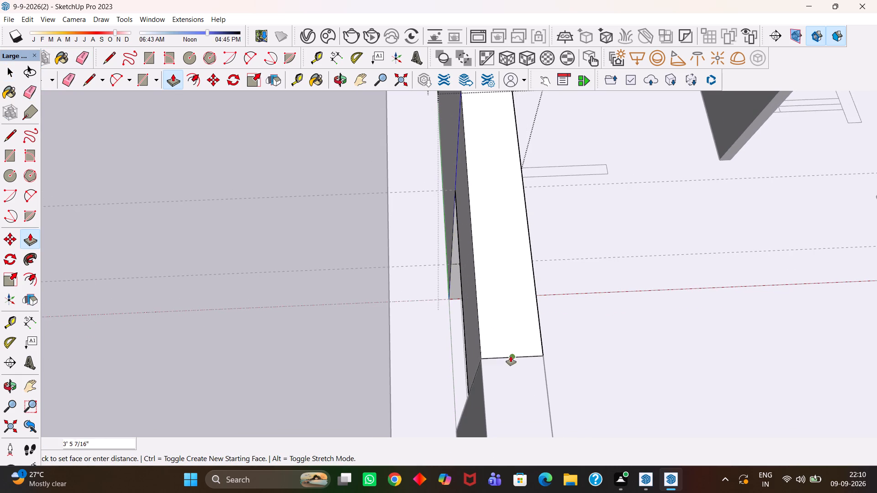
{"action": "left_click", "coordinate": [498, 358]}
Push/Pull the lower 3' portion of the end face 4' across the gap to form the sill wall, and leave the wall group.
{"action": "middle_click_drag", "start_coordinate": [484, 349], "coordinate": [527, 312]}
{"action": "key", "text": "space"}
{"action": "scroll", "coordinate": [465, 326], "scroll_direction": "up", "scroll_amount": 1}
{"action": "left_click", "coordinate": [436, 335]}
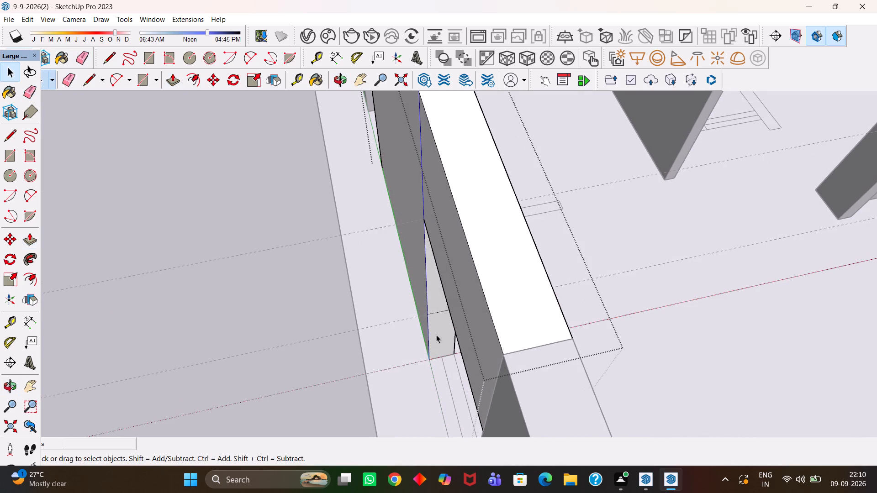
{"action": "key", "text": "p"}
{"action": "left_click", "coordinate": [436, 335]}
{"action": "left_click", "coordinate": [509, 354]}
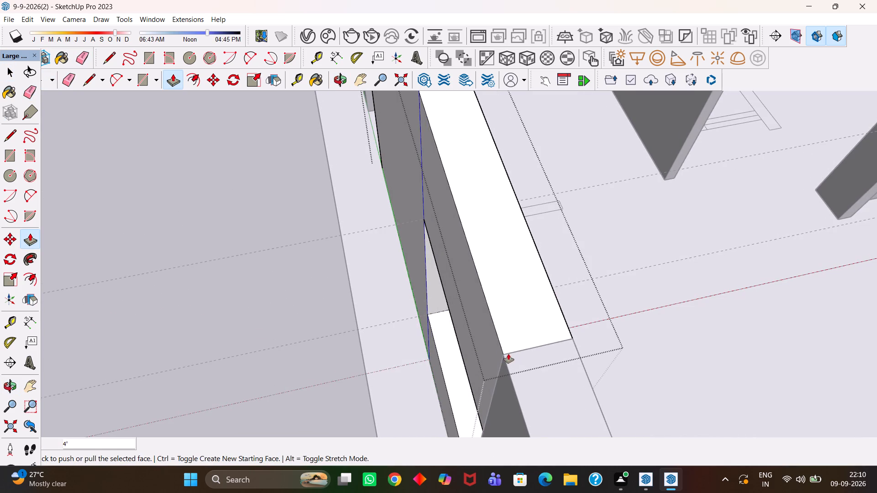
{"action": "key", "text": "h"}
{"action": "scroll", "coordinate": [483, 283], "scroll_direction": "down", "scroll_amount": 17}
{"action": "middle_click_drag", "start_coordinate": [487, 289], "coordinate": [464, 296]}
{"action": "key", "text": "space"}
{"action": "scroll", "coordinate": [387, 246], "scroll_direction": "up", "scroll_amount": 1}
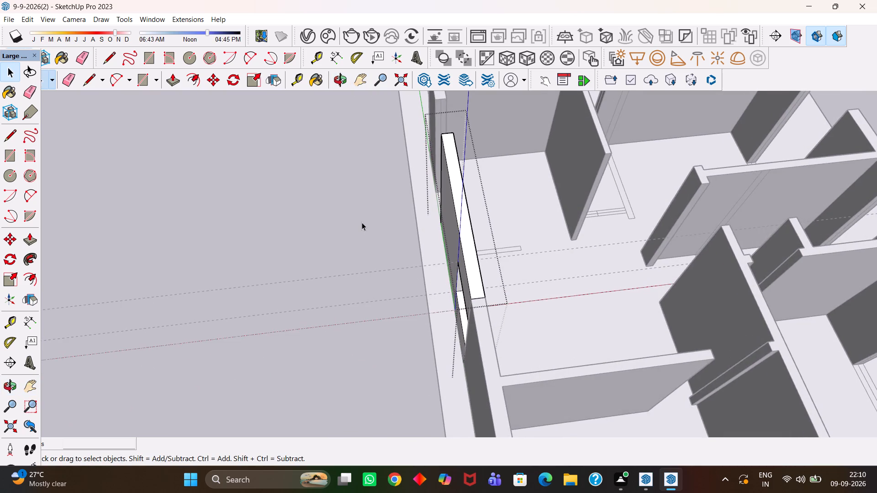
{"action": "double_click", "coordinate": [362, 222]}
In the wall group, Push/Pull the narrow strip on the inner face 5' to the flat partition outline's end, and leave the group.
{"action": "key", "text": "h"}
{"action": "left_click_drag", "start_coordinate": [524, 276], "coordinate": [442, 287]}
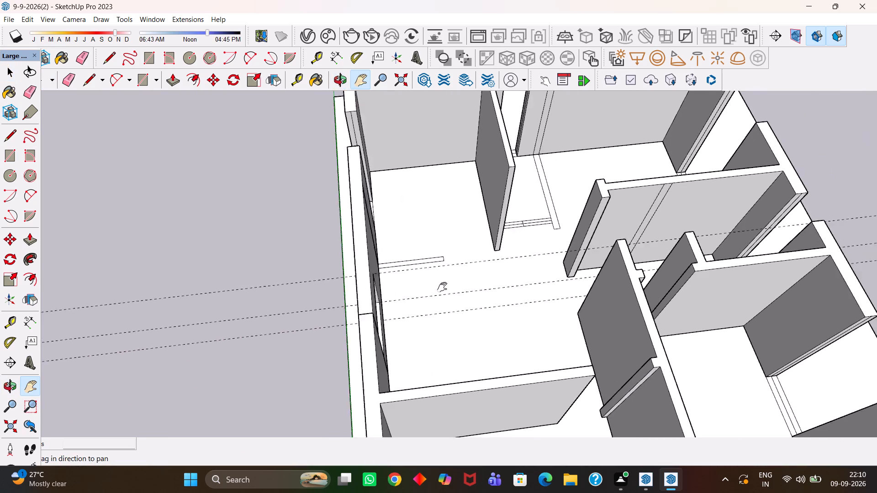
{"action": "left_click_drag", "start_coordinate": [442, 287], "coordinate": [394, 281]}
{"action": "scroll", "coordinate": [354, 250], "scroll_direction": "up", "scroll_amount": 7}
{"action": "middle_click_drag", "start_coordinate": [353, 232], "coordinate": [321, 256]}
{"action": "scroll", "coordinate": [343, 242], "scroll_direction": "up", "scroll_amount": 1}
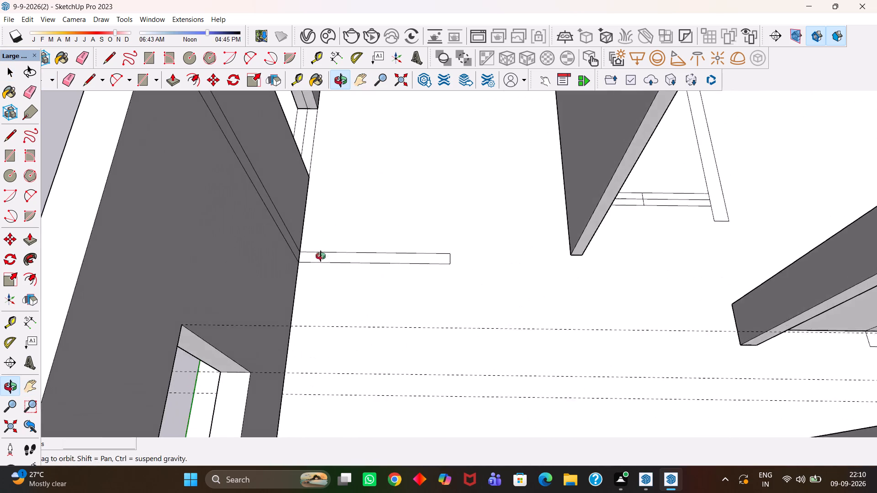
{"action": "middle_click_drag", "start_coordinate": [321, 256], "coordinate": [320, 257]}
{"action": "scroll", "coordinate": [321, 256], "scroll_direction": "up", "scroll_amount": 8}
{"action": "middle_click_drag", "start_coordinate": [304, 262], "coordinate": [282, 273]}
{"action": "scroll", "coordinate": [299, 266], "scroll_direction": "up", "scroll_amount": 3}
{"action": "scroll", "coordinate": [301, 229], "scroll_direction": "down", "scroll_amount": 5}
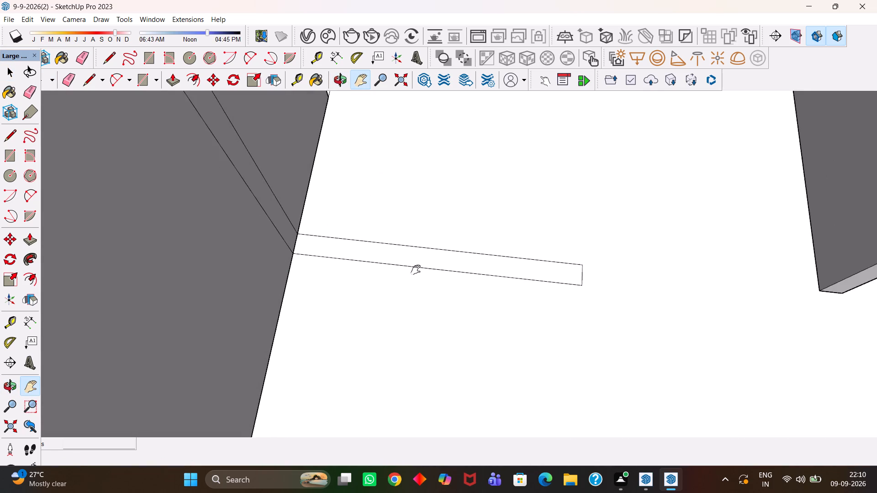
{"action": "middle_click_drag", "start_coordinate": [433, 278], "coordinate": [357, 225]}
{"action": "left_click_drag", "start_coordinate": [352, 209], "coordinate": [403, 268]}
{"action": "middle_click_drag", "start_coordinate": [423, 289], "coordinate": [407, 296]}
{"action": "key", "text": "space"}
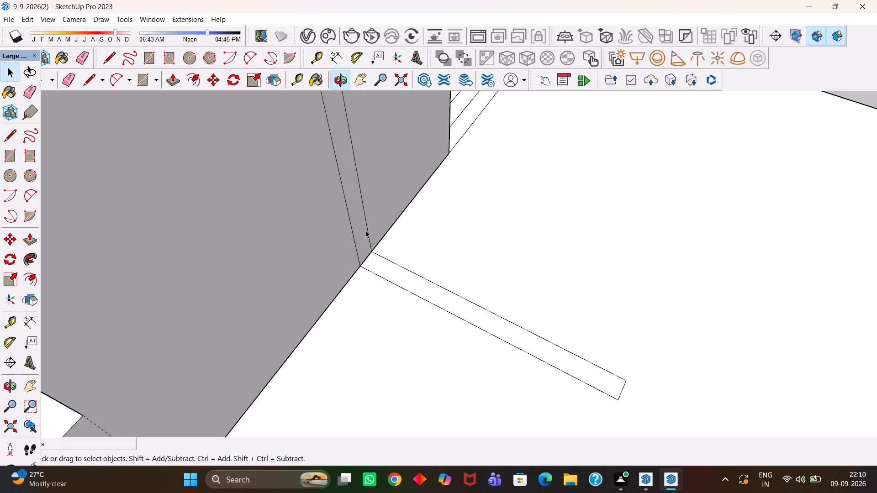
{"action": "triple_click", "coordinate": [363, 227]}
{"action": "left_click", "coordinate": [362, 227]}
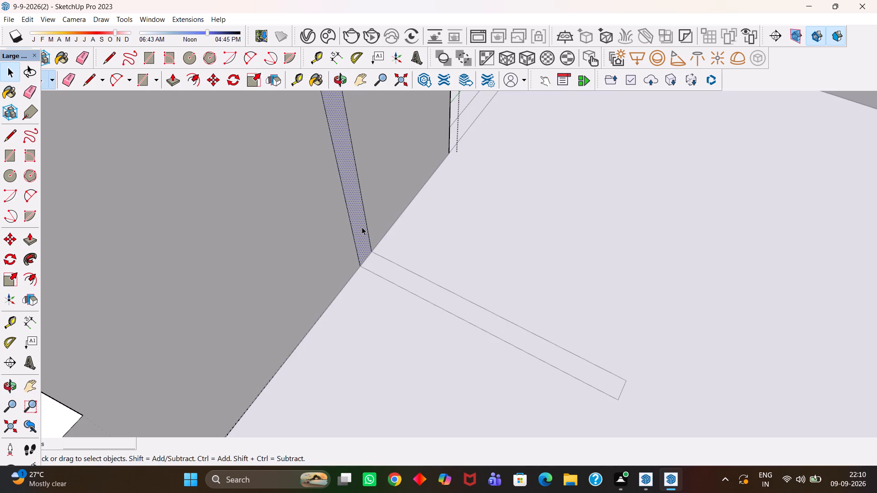
{"action": "key", "text": "p"}
{"action": "left_click", "coordinate": [361, 227]}
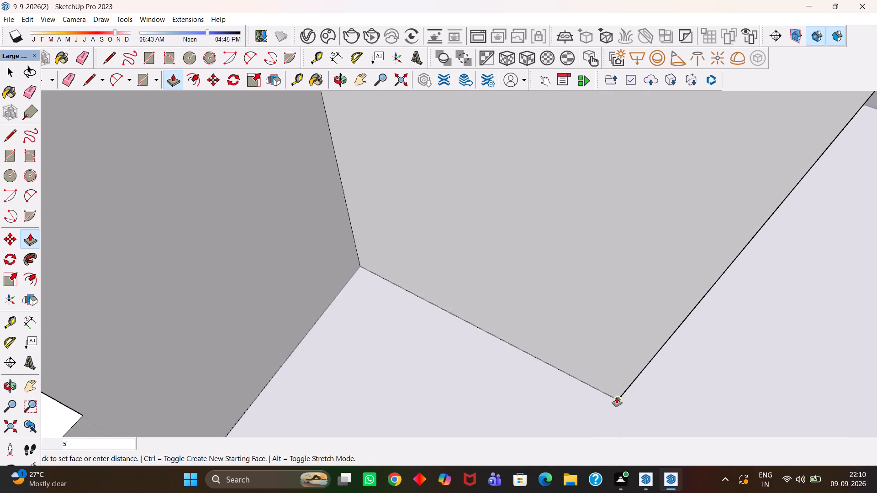
{"action": "left_click", "coordinate": [617, 397]}
{"action": "key", "text": "h"}
{"action": "scroll", "coordinate": [522, 350], "scroll_direction": "down", "scroll_amount": 9}
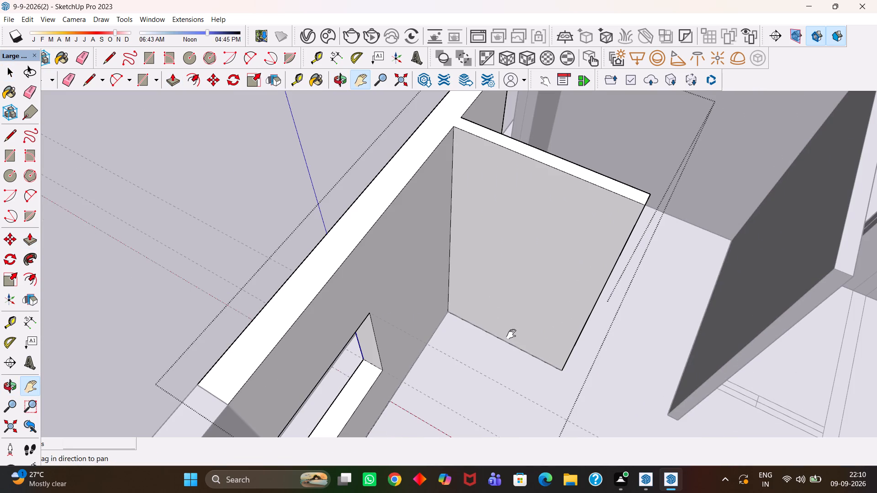
{"action": "scroll", "coordinate": [515, 327], "scroll_direction": "down", "scroll_amount": 1}
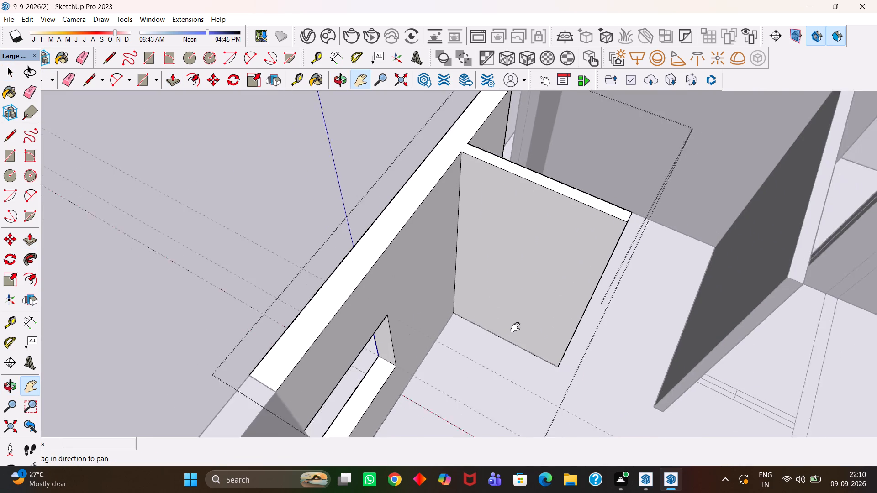
{"action": "scroll", "coordinate": [515, 327], "scroll_direction": "down", "scroll_amount": 14}
{"action": "middle_click_drag", "start_coordinate": [475, 311], "coordinate": [501, 337]}
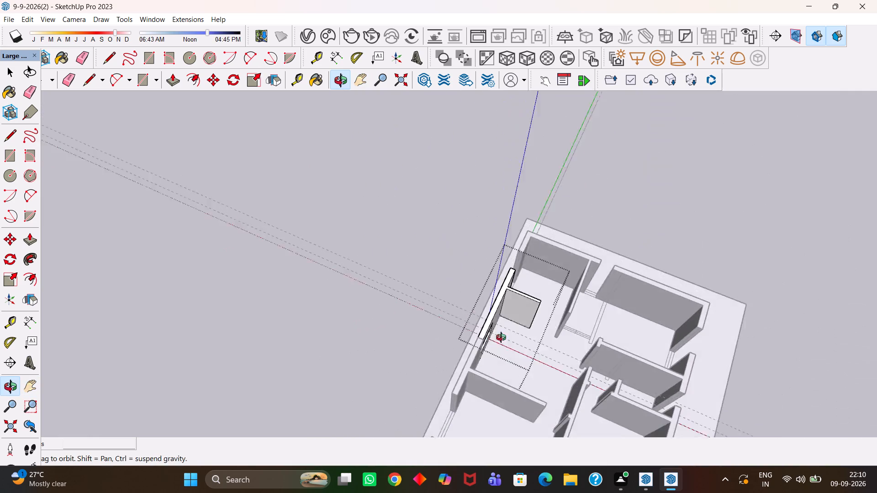
{"action": "middle_click_drag", "start_coordinate": [501, 337], "coordinate": [547, 364]}
{"action": "scroll", "coordinate": [545, 364], "scroll_direction": "up", "scroll_amount": 4}
{"action": "key", "text": "space"}
{"action": "double_click", "coordinate": [415, 195]}
Place a guide along the base of the outer wall's end face at the corner room's gap, and another 3' above it.
{"action": "scroll", "coordinate": [466, 267], "scroll_direction": "up", "scroll_amount": 3}
{"action": "key", "text": "h"}
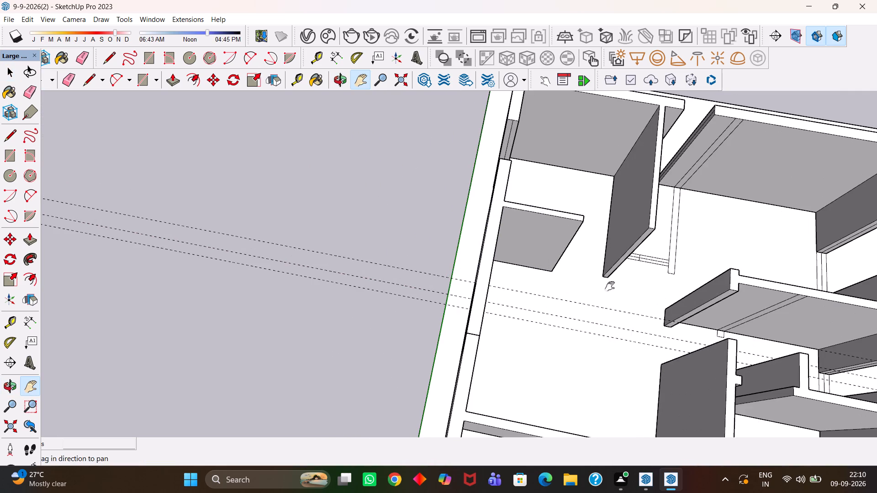
{"action": "left_click_drag", "start_coordinate": [619, 281], "coordinate": [491, 358]}
{"action": "scroll", "coordinate": [358, 252], "scroll_direction": "up", "scroll_amount": 4}
{"action": "middle_click_drag", "start_coordinate": [360, 252], "coordinate": [421, 279]}
{"action": "scroll", "coordinate": [385, 268], "scroll_direction": "up", "scroll_amount": 1}
{"action": "scroll", "coordinate": [421, 279], "scroll_direction": "up", "scroll_amount": 3}
{"action": "left_click_drag", "start_coordinate": [352, 269], "coordinate": [404, 289]}
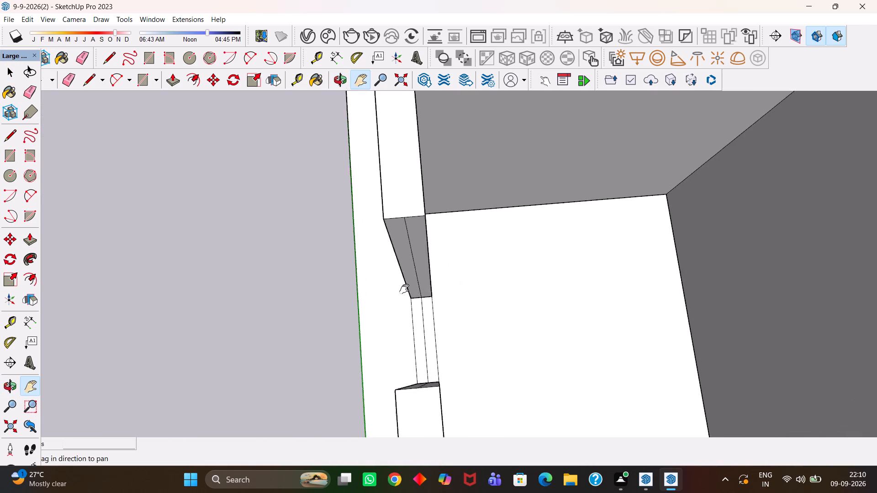
{"action": "left_click_drag", "start_coordinate": [404, 289], "coordinate": [407, 289]}
{"action": "scroll", "coordinate": [428, 310], "scroll_direction": "up", "scroll_amount": 3}
{"action": "middle_click_drag", "start_coordinate": [431, 313], "coordinate": [425, 294]}
{"action": "scroll", "coordinate": [425, 294], "scroll_direction": "up", "scroll_amount": 2}
{"action": "key", "text": "t"}
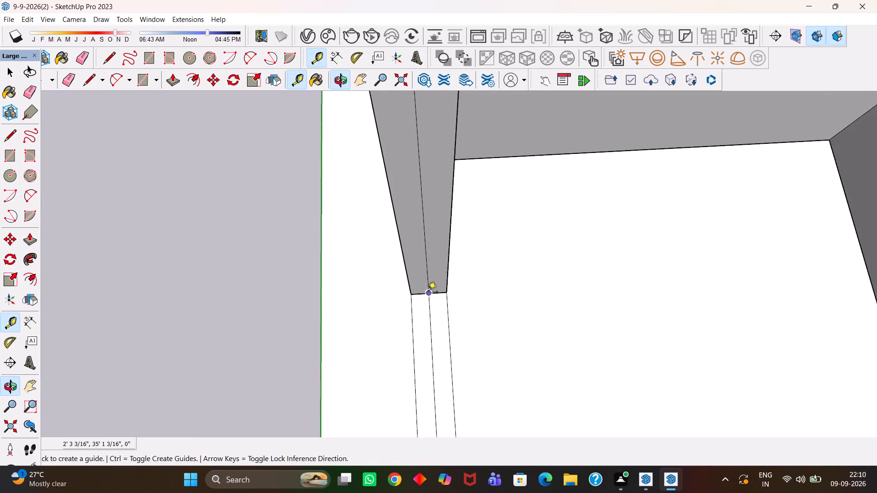
{"action": "scroll", "coordinate": [434, 291], "scroll_direction": "up", "scroll_amount": 2}
{"action": "double_click", "coordinate": [437, 291]}
{"action": "left_click", "coordinate": [434, 295]}
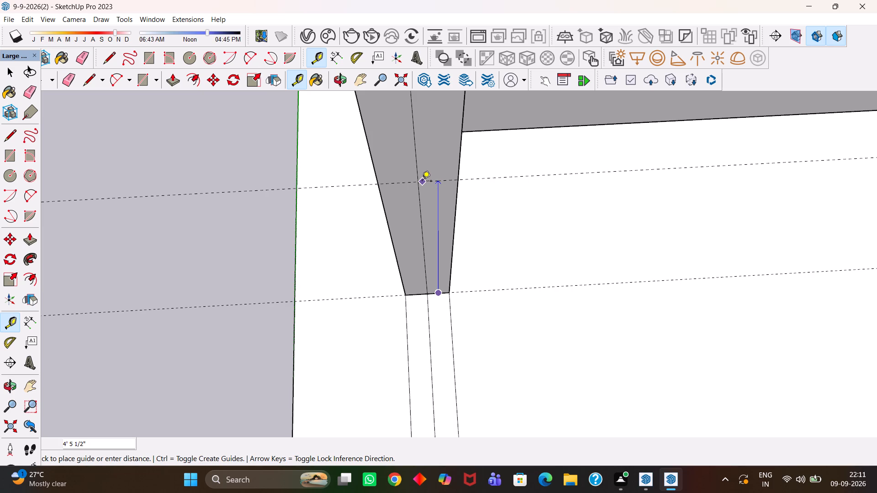
{"action": "key", "text": "4"}
{"action": "key", "text": "BackSpace"}
{"action": "type", "text": "3'"}
{"action": "key", "text": "Return"}
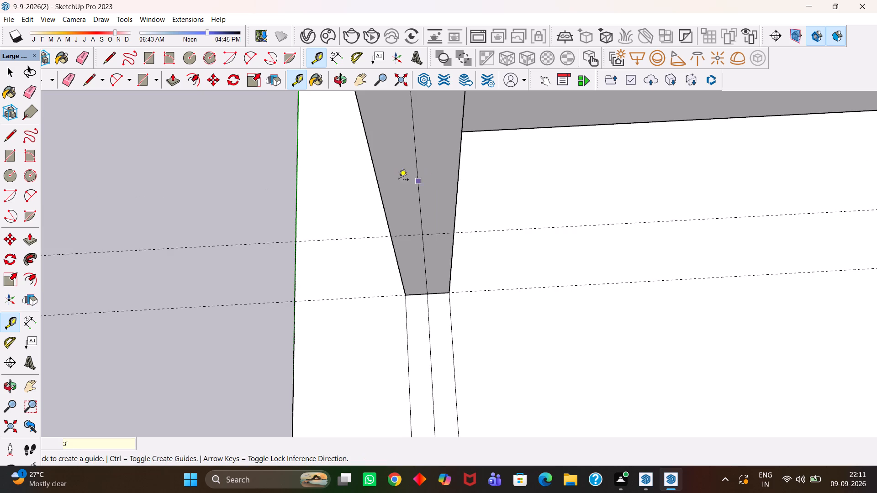
Add a guide on the same end face 4' above the 3' sill guide.
{"action": "key", "text": "h"}
{"action": "scroll", "coordinate": [415, 197], "scroll_direction": "down", "scroll_amount": 4}
{"action": "left_click_drag", "start_coordinate": [423, 203], "coordinate": [435, 304]}
{"action": "middle_click_drag", "start_coordinate": [433, 320], "coordinate": [431, 314]}
{"action": "key", "text": "t"}
{"action": "scroll", "coordinate": [435, 316], "scroll_direction": "up", "scroll_amount": 1}
{"action": "left_click_drag", "start_coordinate": [442, 307], "coordinate": [443, 300]}
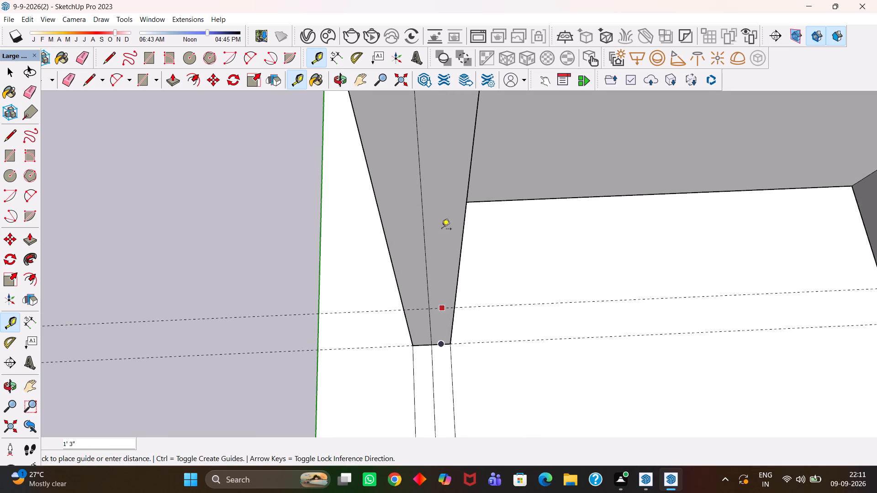
{"action": "key", "text": "space"}
{"action": "key", "text": "t"}
{"action": "left_click", "coordinate": [472, 306]}
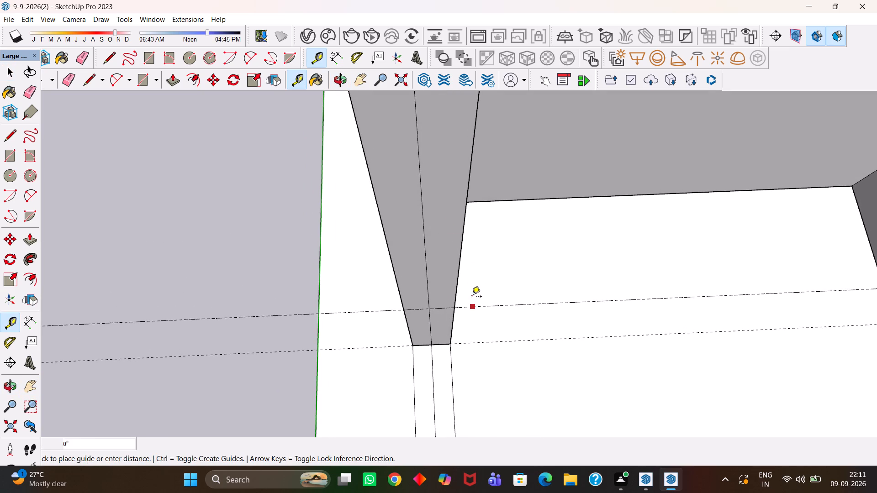
{"action": "type", "text": "4'"}
{"action": "key", "text": "Return"}
In the wall group, draw a 4' by 9" rectangle between the upper two guides on the end face.
{"action": "key", "text": "h"}
{"action": "key", "text": "space"}
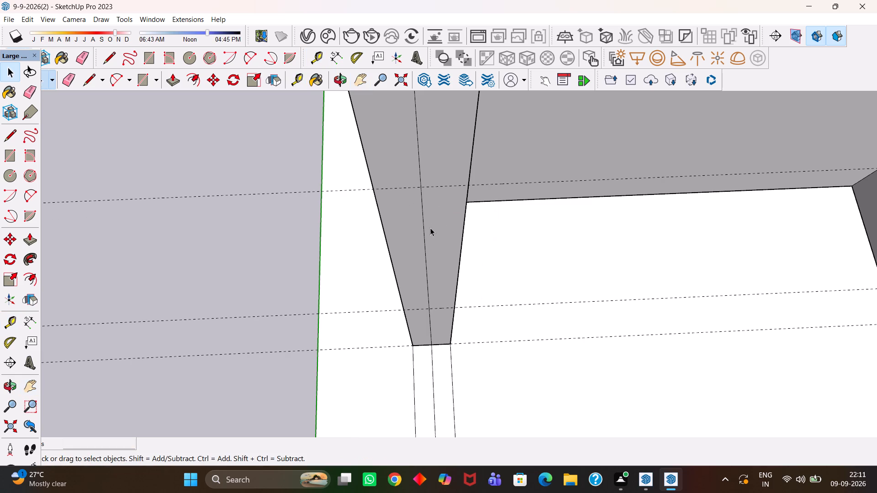
{"action": "double_click", "coordinate": [407, 230]}
{"action": "key", "text": "r"}
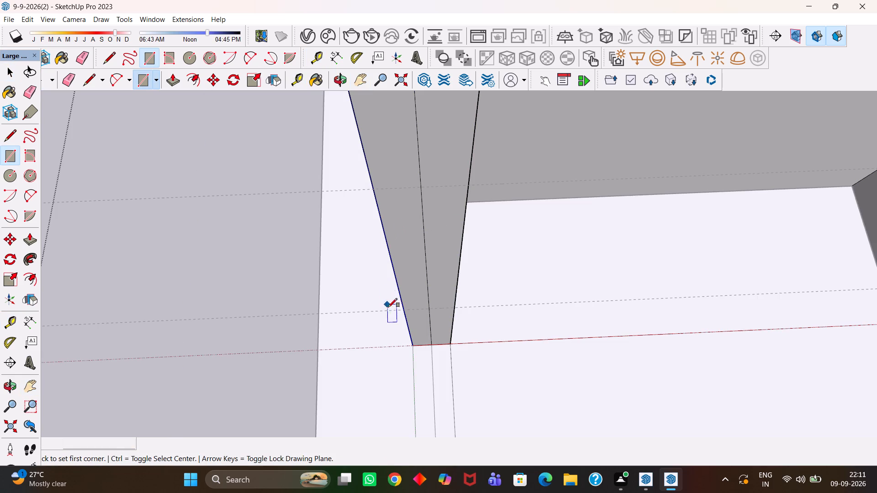
{"action": "left_click", "coordinate": [403, 311]}
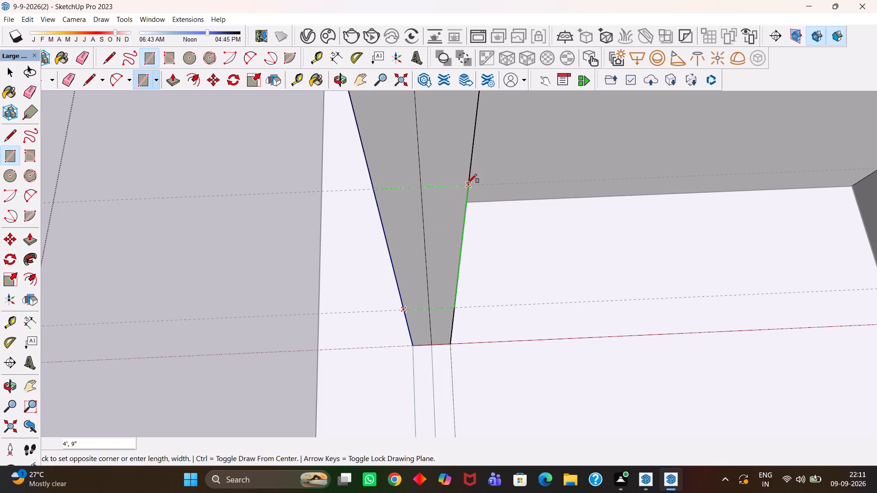
{"action": "left_click", "coordinate": [468, 183]}
Erase the centre line segments above and below the new rectangle on the end face.
{"action": "scroll", "coordinate": [437, 199], "scroll_direction": "down", "scroll_amount": 4}
{"action": "key", "text": "e"}
{"action": "scroll", "coordinate": [437, 207], "scroll_direction": "up", "scroll_amount": 3}
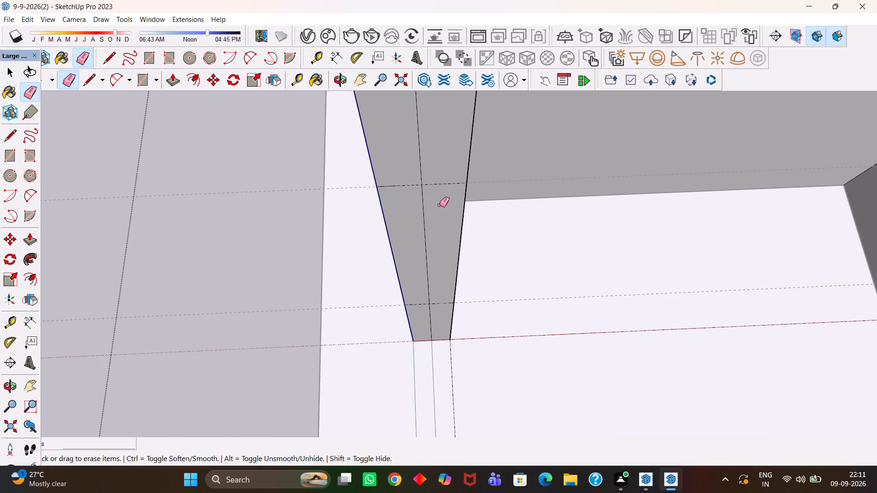
{"action": "left_click_drag", "start_coordinate": [433, 168], "coordinate": [422, 168]}
{"action": "left_click_drag", "start_coordinate": [438, 322], "coordinate": [427, 319]}
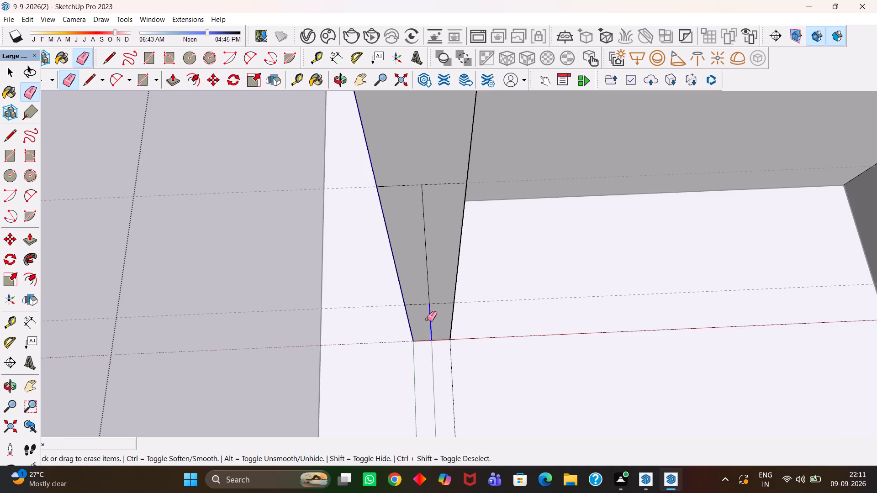
{"action": "left_click_drag", "start_coordinate": [427, 319], "coordinate": [428, 320]}
Push/Pull the end face's portion above the rectangle across the gap to the opposite wall, forming the lintel.
{"action": "scroll", "coordinate": [425, 318], "scroll_direction": "down", "scroll_amount": 5}
{"action": "key", "text": "space"}
{"action": "left_click", "coordinate": [428, 236]}
{"action": "scroll", "coordinate": [428, 236], "scroll_direction": "down", "scroll_amount": 3}
{"action": "key", "text": "p"}
{"action": "left_click", "coordinate": [428, 234]}
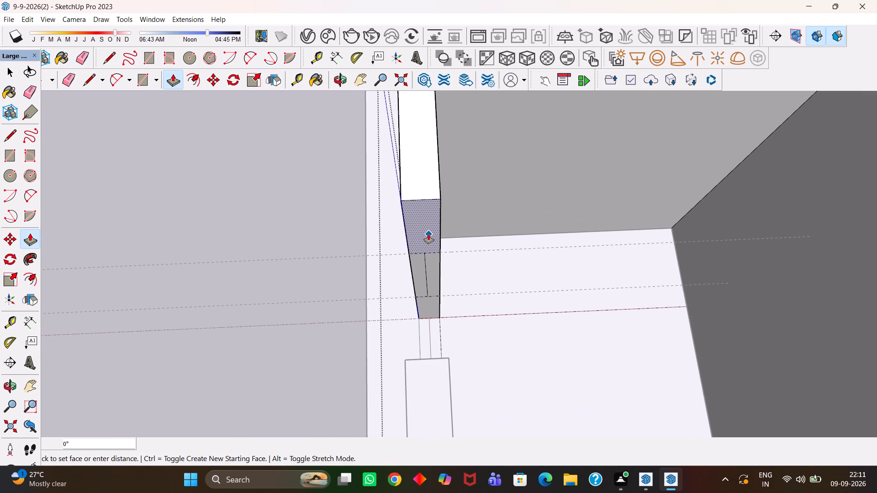
{"action": "left_click", "coordinate": [447, 358]}
Push/Pull the lower portion of the end face 3' across the gap to form the sill wall, and leave the wall group.
{"action": "middle_click_drag", "start_coordinate": [450, 358], "coordinate": [378, 320]}
{"action": "scroll", "coordinate": [407, 324], "scroll_direction": "down", "scroll_amount": 1}
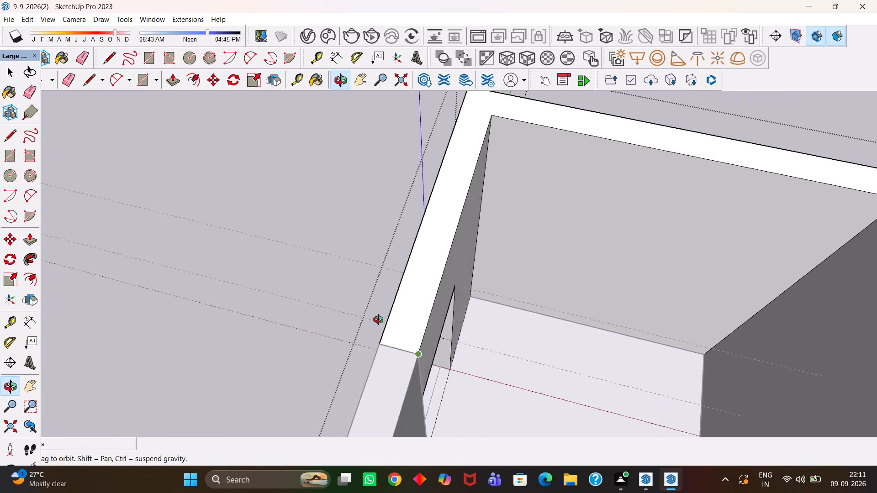
{"action": "middle_click_drag", "start_coordinate": [378, 320], "coordinate": [370, 323]}
{"action": "key", "text": "h"}
{"action": "scroll", "coordinate": [370, 323], "scroll_direction": "up", "scroll_amount": 3}
{"action": "left_click_drag", "start_coordinate": [465, 359], "coordinate": [386, 262]}
{"action": "key", "text": "space"}
{"action": "left_click", "coordinate": [382, 253]}
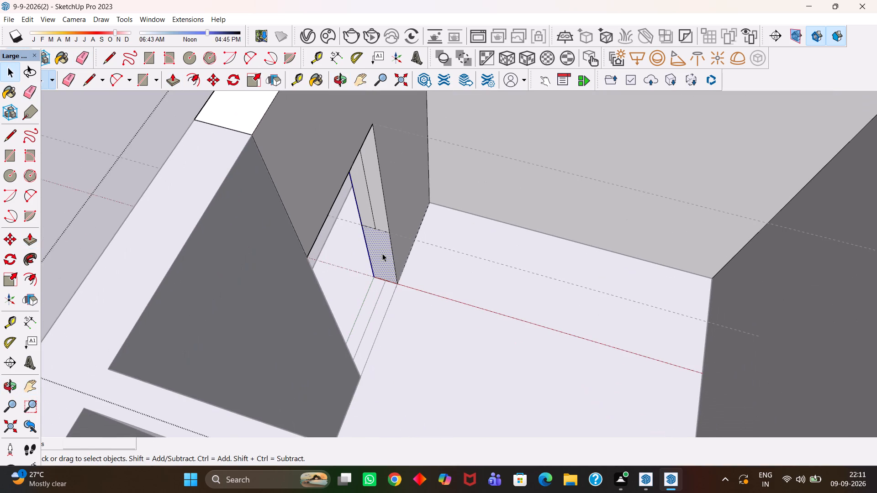
{"action": "key", "text": "p"}
{"action": "left_click", "coordinate": [385, 251]}
{"action": "left_click", "coordinate": [308, 257]}
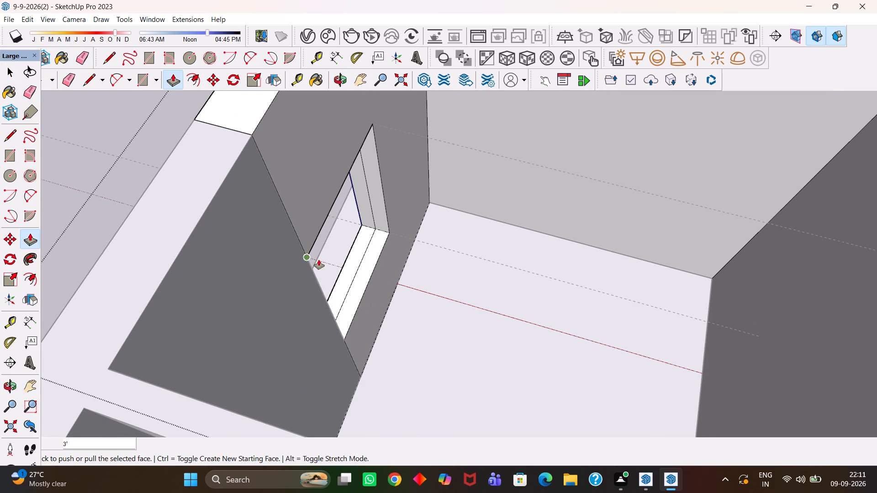
{"action": "scroll", "coordinate": [325, 261], "scroll_direction": "down", "scroll_amount": 6}
{"action": "key", "text": "h"}
{"action": "scroll", "coordinate": [328, 263], "scroll_direction": "down", "scroll_amount": 5}
{"action": "scroll", "coordinate": [295, 247], "scroll_direction": "up", "scroll_amount": 1}
{"action": "middle_click_drag", "start_coordinate": [295, 246], "coordinate": [341, 281]}
{"action": "scroll", "coordinate": [363, 285], "scroll_direction": "down", "scroll_amount": 2}
{"action": "key", "text": "space"}
{"action": "double_click", "coordinate": [270, 208]}
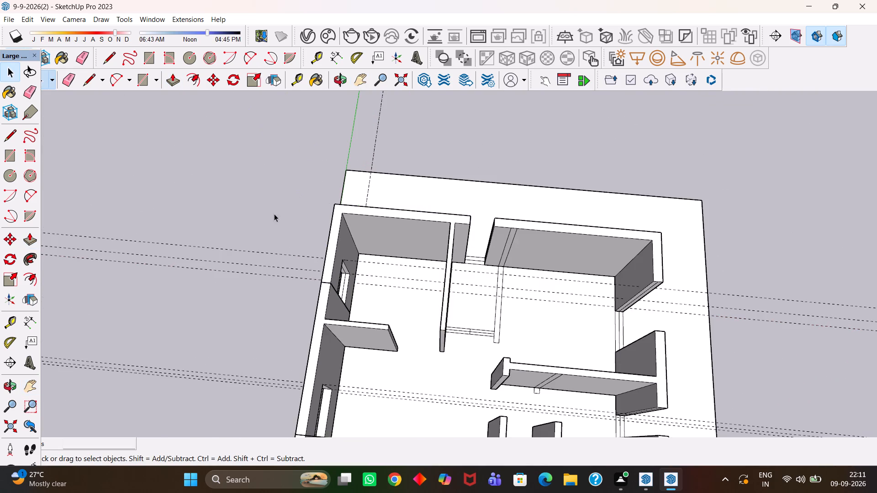
Erase the three horizontal guides crossing the corner room at the finished window.
{"action": "scroll", "coordinate": [377, 262], "scroll_direction": "up", "scroll_amount": 4}
{"action": "middle_click_drag", "start_coordinate": [373, 281], "coordinate": [402, 294]}
{"action": "key", "text": "e"}
{"action": "scroll", "coordinate": [401, 289], "scroll_direction": "up", "scroll_amount": 1}
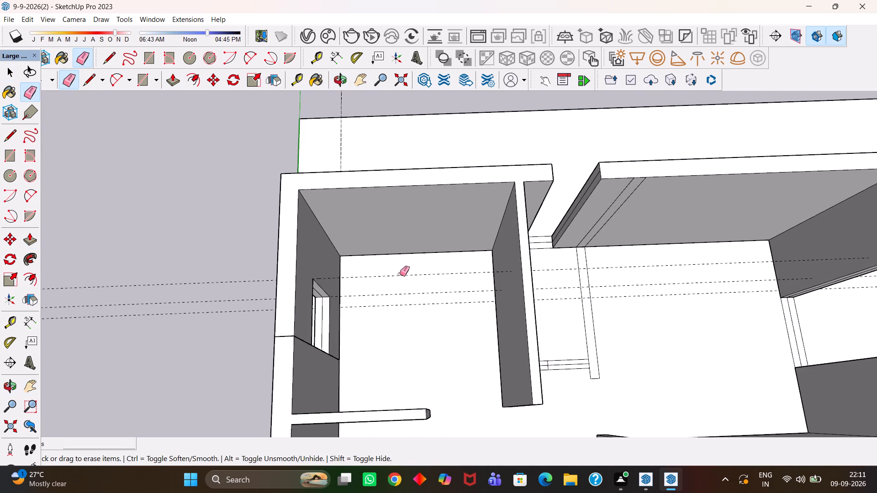
{"action": "left_click", "coordinate": [400, 273]}
{"action": "left_click_drag", "start_coordinate": [399, 280], "coordinate": [400, 296]}
{"action": "left_click_drag", "start_coordinate": [400, 300], "coordinate": [404, 309]}
{"action": "scroll", "coordinate": [402, 310], "scroll_direction": "down", "scroll_amount": 5}
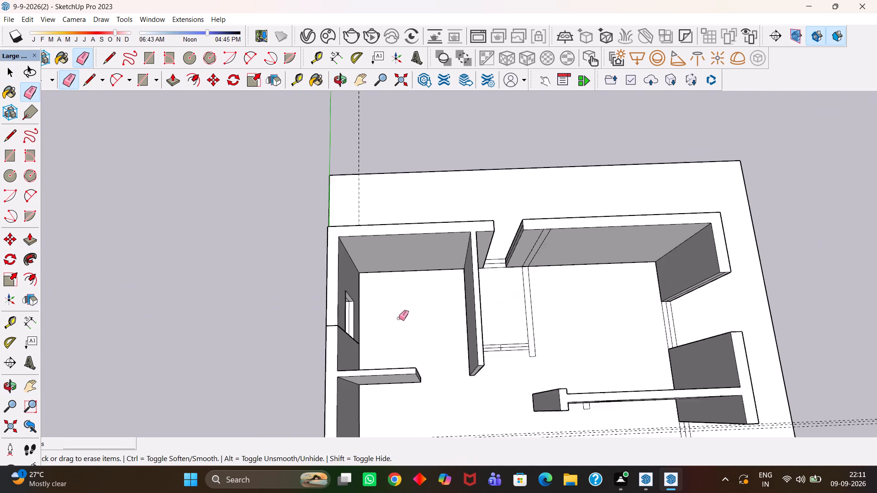
At the narrow gap in the adjoining outer wall, place a guide along the end face's top edge and another 4' below it.
{"action": "middle_click_drag", "start_coordinate": [399, 318], "coordinate": [394, 317]}
{"action": "scroll", "coordinate": [398, 319], "scroll_direction": "up", "scroll_amount": 1}
{"action": "key", "text": "h"}
{"action": "scroll", "coordinate": [394, 317], "scroll_direction": "up", "scroll_amount": 5}
{"action": "scroll", "coordinate": [394, 317], "scroll_direction": "down", "scroll_amount": 8}
{"action": "key", "text": "h"}
{"action": "left_click_drag", "start_coordinate": [513, 295], "coordinate": [442, 299]}
{"action": "scroll", "coordinate": [405, 274], "scroll_direction": "up", "scroll_amount": 4}
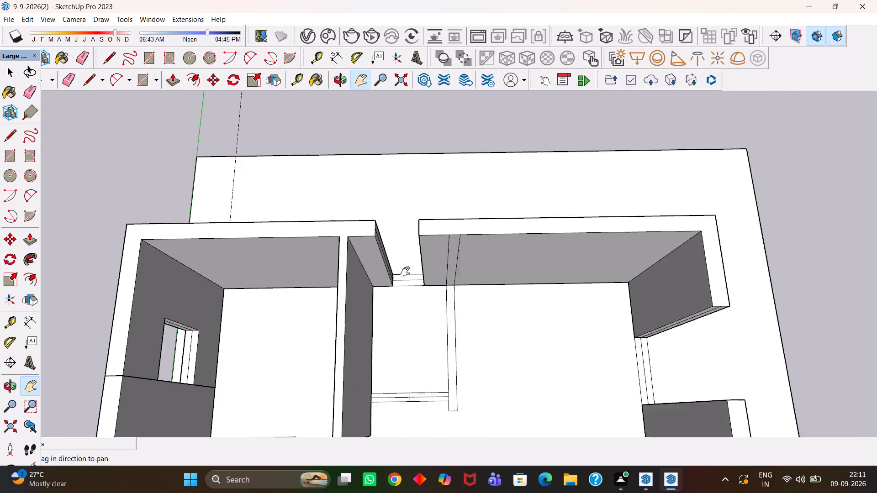
{"action": "scroll", "coordinate": [405, 272], "scroll_direction": "up", "scroll_amount": 7}
{"action": "scroll", "coordinate": [405, 268], "scroll_direction": "down", "scroll_amount": 7}
{"action": "middle_click_drag", "start_coordinate": [391, 278], "coordinate": [552, 276]}
{"action": "scroll", "coordinate": [450, 296], "scroll_direction": "up", "scroll_amount": 8}
{"action": "scroll", "coordinate": [446, 282], "scroll_direction": "down", "scroll_amount": 3}
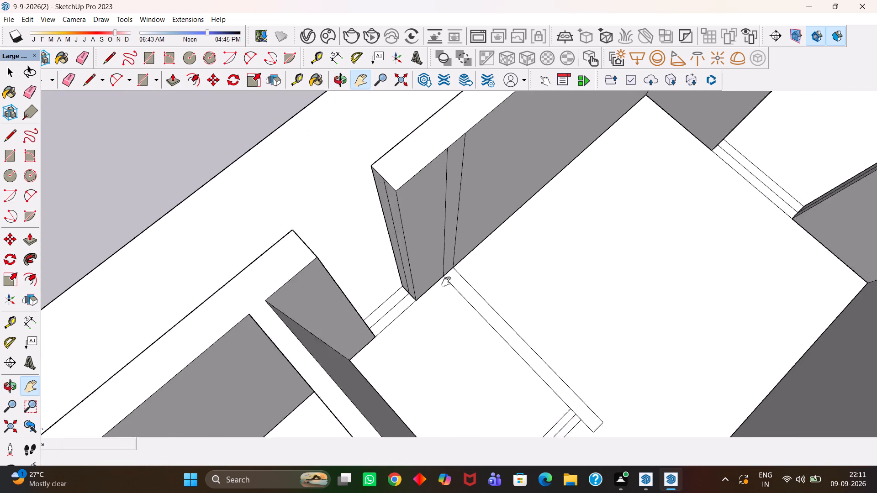
{"action": "scroll", "coordinate": [446, 282], "scroll_direction": "down", "scroll_amount": 3}
{"action": "scroll", "coordinate": [412, 288], "scroll_direction": "up", "scroll_amount": 2}
{"action": "middle_click_drag", "start_coordinate": [412, 288], "coordinate": [513, 294]}
{"action": "scroll", "coordinate": [423, 270], "scroll_direction": "up", "scroll_amount": 2}
{"action": "middle_click_drag", "start_coordinate": [461, 277], "coordinate": [471, 278]}
{"action": "middle_click_drag", "start_coordinate": [436, 268], "coordinate": [486, 275]}
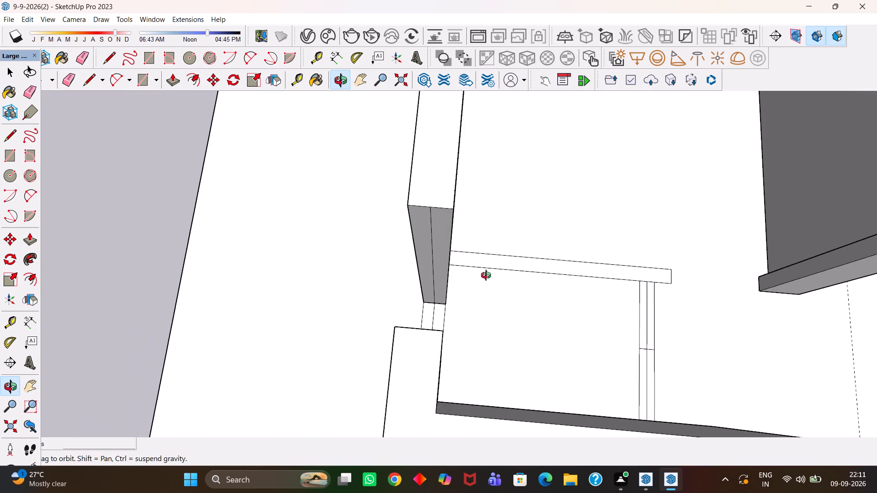
{"action": "middle_click_drag", "start_coordinate": [486, 275], "coordinate": [483, 277]}
{"action": "scroll", "coordinate": [483, 277], "scroll_direction": "up", "scroll_amount": 1}
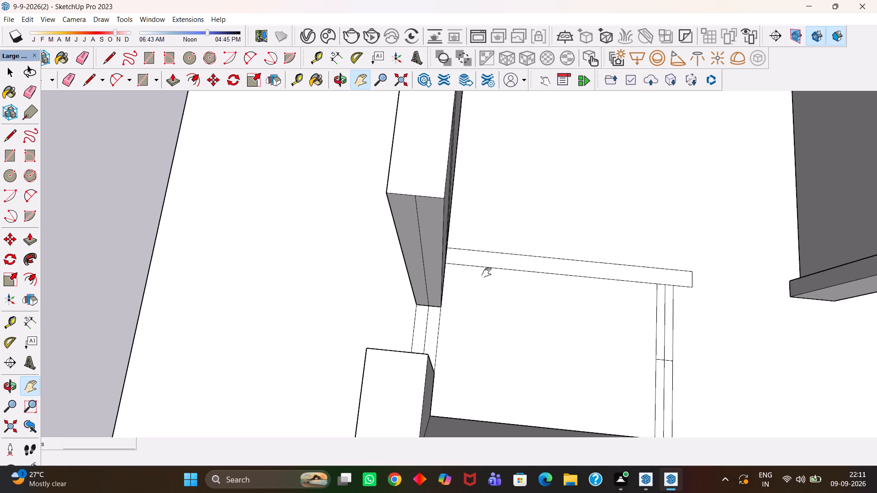
{"action": "scroll", "coordinate": [486, 273], "scroll_direction": "up", "scroll_amount": 2}
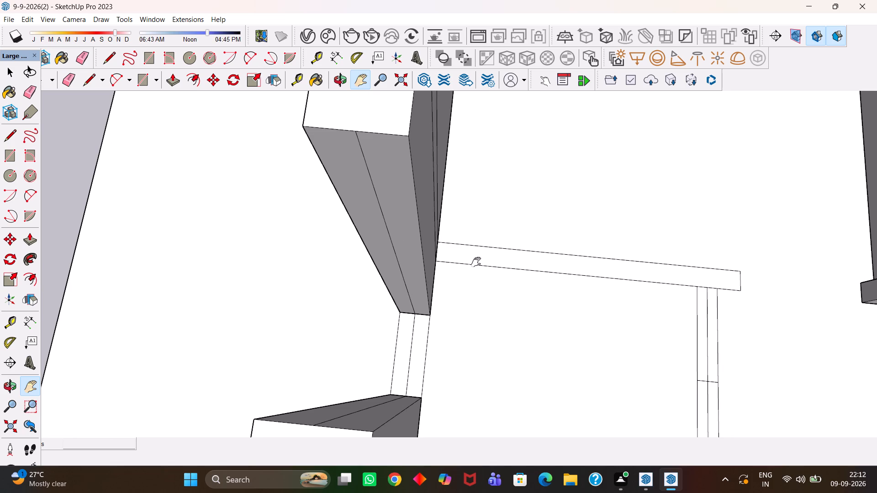
{"action": "scroll", "coordinate": [451, 277], "scroll_direction": "down", "scroll_amount": 4}
{"action": "key", "text": "h"}
{"action": "middle_click_drag", "start_coordinate": [412, 295], "coordinate": [441, 296]}
{"action": "scroll", "coordinate": [412, 295], "scroll_direction": "up", "scroll_amount": 4}
{"action": "key", "text": "h"}
{"action": "scroll", "coordinate": [441, 296], "scroll_direction": "down", "scroll_amount": 4}
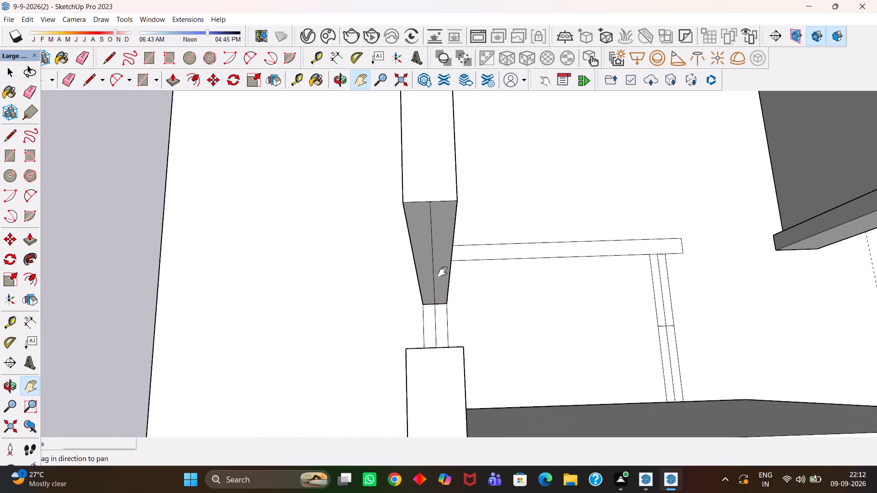
{"action": "left_click_drag", "start_coordinate": [439, 263], "coordinate": [439, 315]}
{"action": "middle_click_drag", "start_coordinate": [430, 296], "coordinate": [435, 287]}
{"action": "scroll", "coordinate": [433, 292], "scroll_direction": "up", "scroll_amount": 3}
{"action": "key", "text": "t"}
{"action": "double_click", "coordinate": [448, 251]}
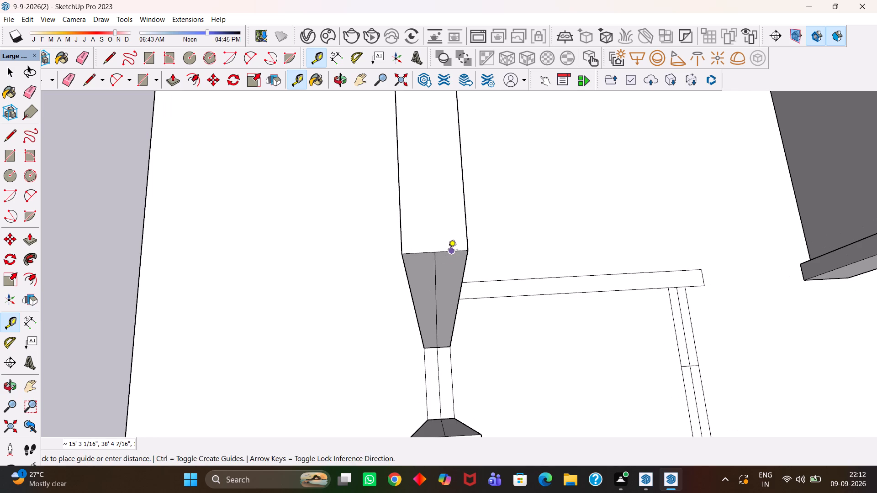
{"action": "left_click", "coordinate": [412, 251]}
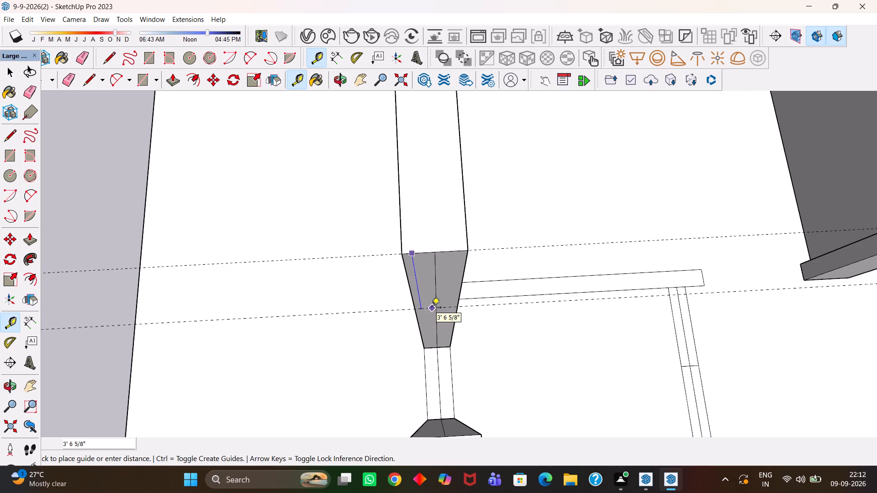
{"action": "type", "text": "4'"}
{"action": "key", "text": "Return"}
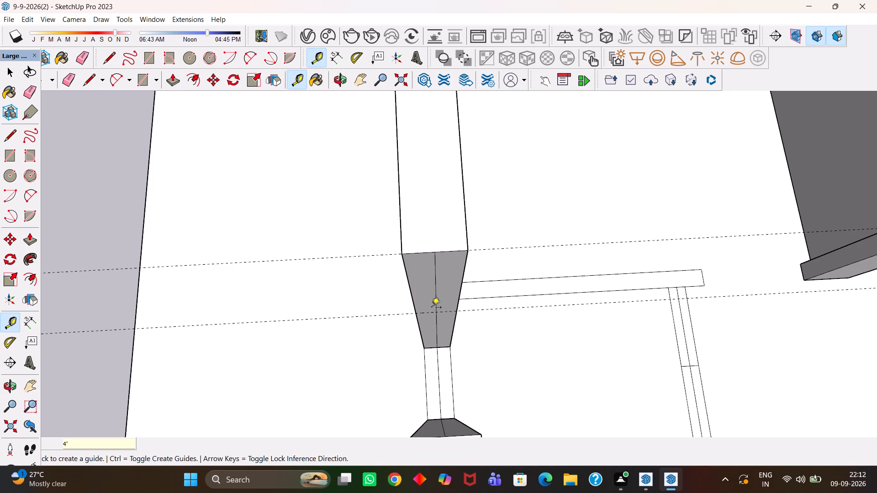
Add a guide on this end face 2' above the lower guide.
{"action": "scroll", "coordinate": [432, 308], "scroll_direction": "up", "scroll_amount": 5}
{"action": "middle_click_drag", "start_coordinate": [426, 313], "coordinate": [429, 305]}
{"action": "scroll", "coordinate": [429, 303], "scroll_direction": "up", "scroll_amount": 1}
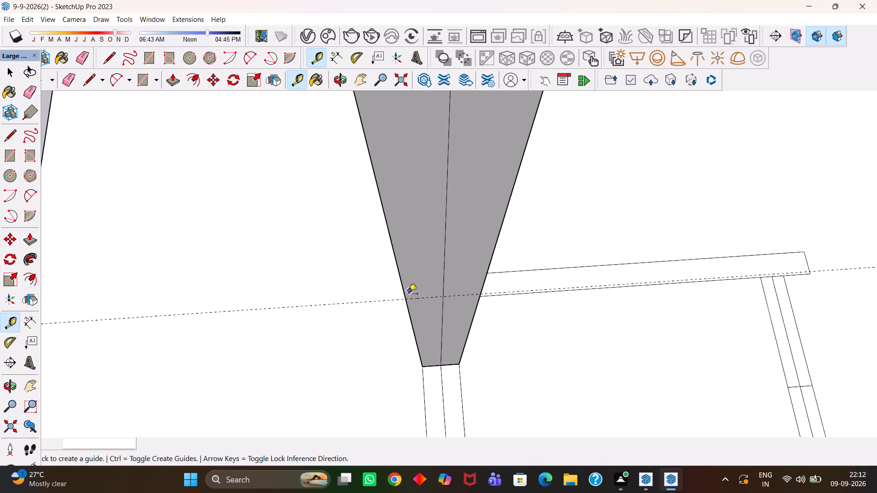
{"action": "left_click", "coordinate": [420, 297]}
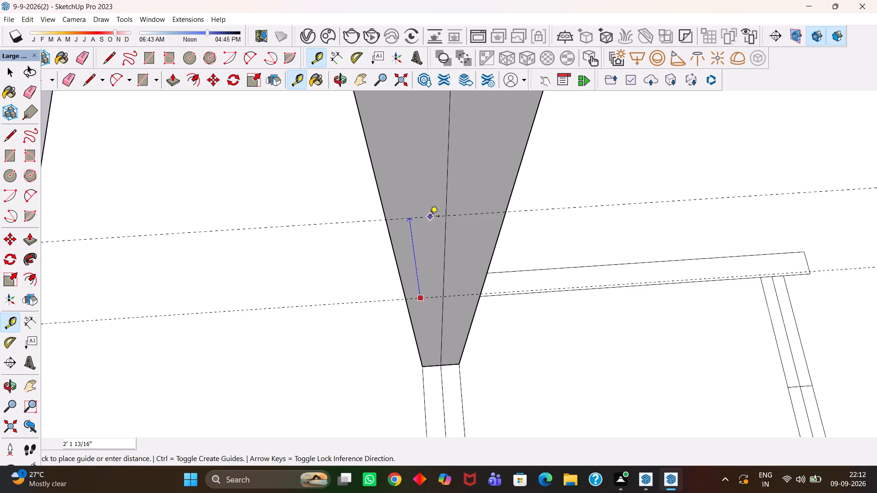
{"action": "type", "text": "2'"}
{"action": "key", "text": "Return"}
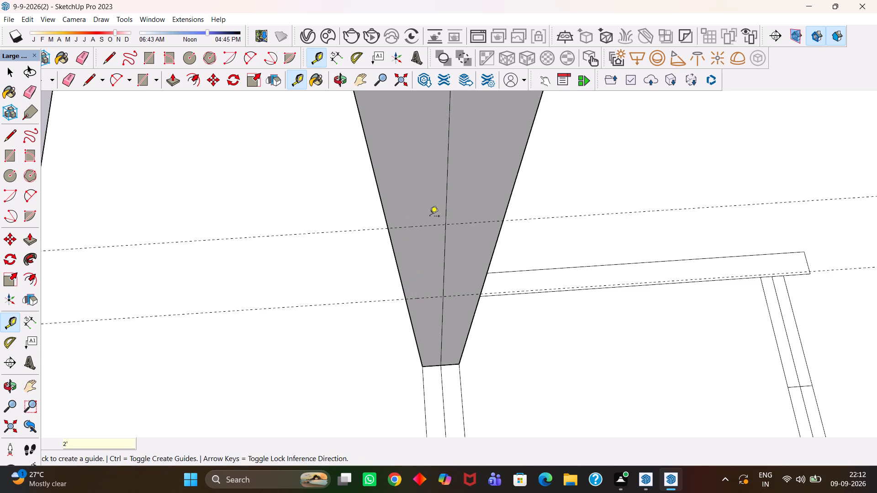
In the wall group, draw a 2' by 9" rectangle on the end face between the two lower guides.
{"action": "key", "text": "h"}
{"action": "scroll", "coordinate": [434, 256], "scroll_direction": "up", "scroll_amount": 1}
{"action": "middle_click_drag", "start_coordinate": [434, 258], "coordinate": [434, 245]}
{"action": "key", "text": "space"}
{"action": "left_click", "coordinate": [417, 250]}
{"action": "left_click", "coordinate": [417, 250]}
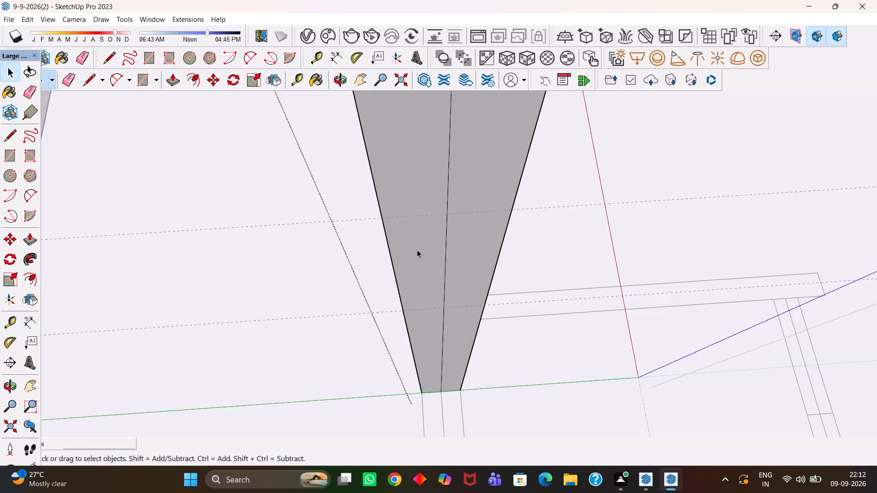
{"action": "key", "text": "r"}
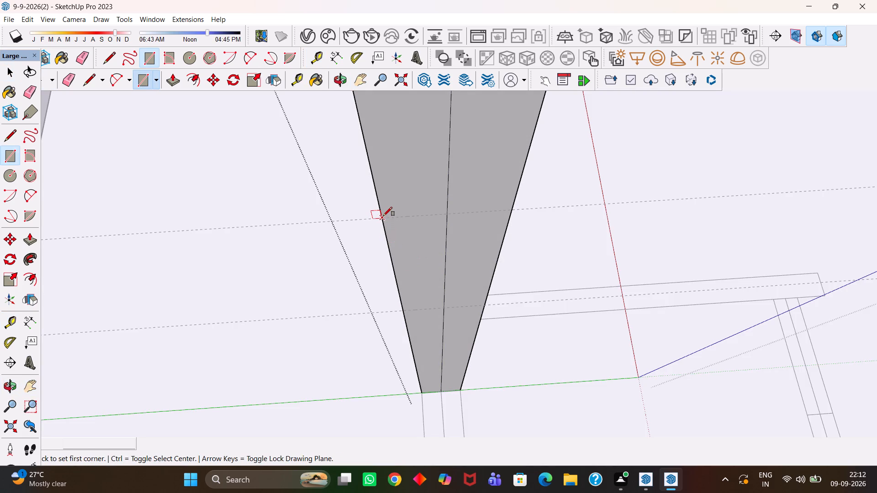
{"action": "left_click", "coordinate": [383, 216]}
{"action": "left_click", "coordinate": [482, 304]}
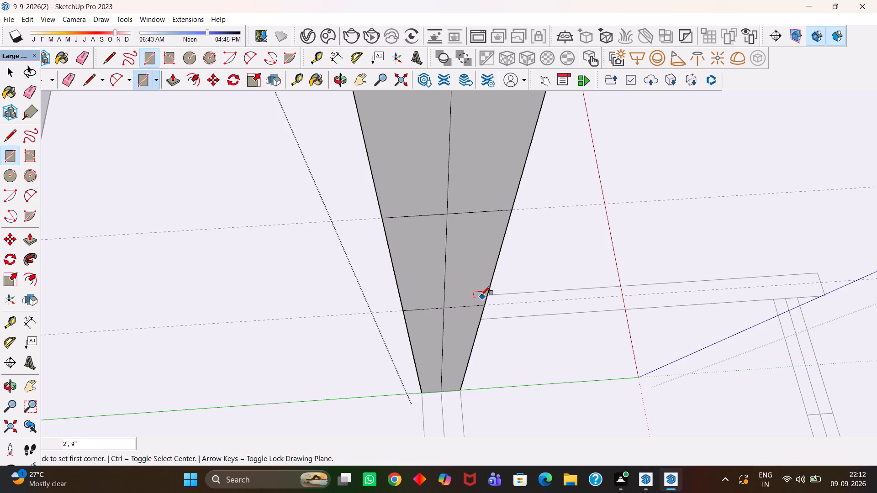
Erase the vertical centre line segments within, above and below the new rectangle on the end face.
{"action": "key", "text": "e"}
{"action": "left_click_drag", "start_coordinate": [454, 251], "coordinate": [442, 249]}
{"action": "left_click_drag", "start_coordinate": [456, 198], "coordinate": [446, 202]}
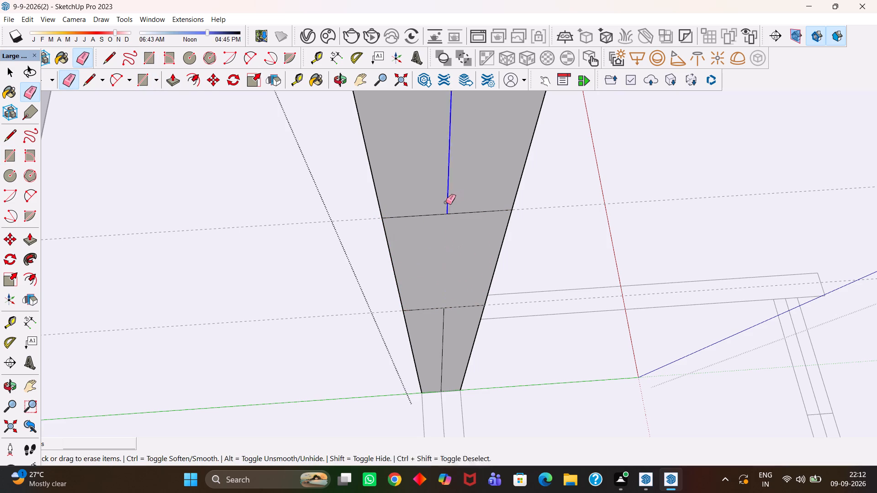
{"action": "left_click_drag", "start_coordinate": [446, 202], "coordinate": [445, 202]}
{"action": "left_click_drag", "start_coordinate": [454, 328], "coordinate": [439, 334]}
Push/Pull the end face's section above the rectangle across the narrow gap to the opposite wall.
{"action": "key", "text": "space"}
{"action": "left_click", "coordinate": [449, 188]}
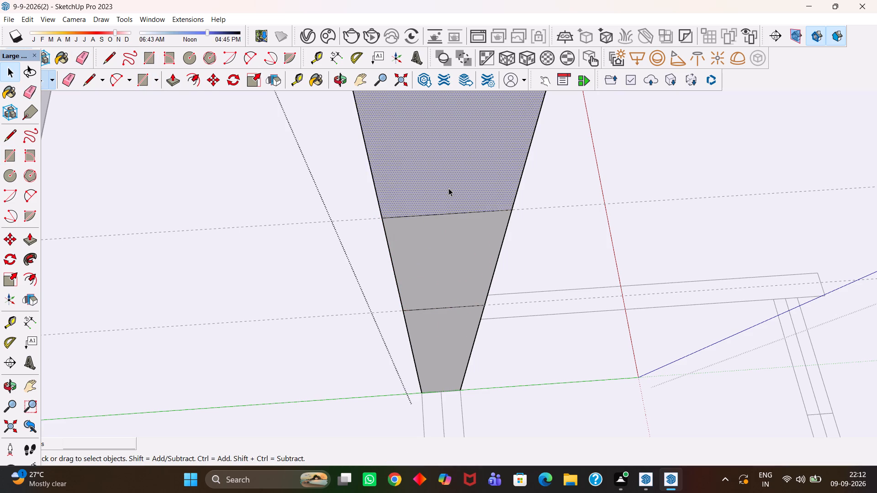
{"action": "scroll", "coordinate": [449, 188], "scroll_direction": "down", "scroll_amount": 4}
{"action": "key", "text": "p"}
{"action": "left_click", "coordinate": [449, 188]}
{"action": "scroll", "coordinate": [438, 256], "scroll_direction": "down", "scroll_amount": 10}
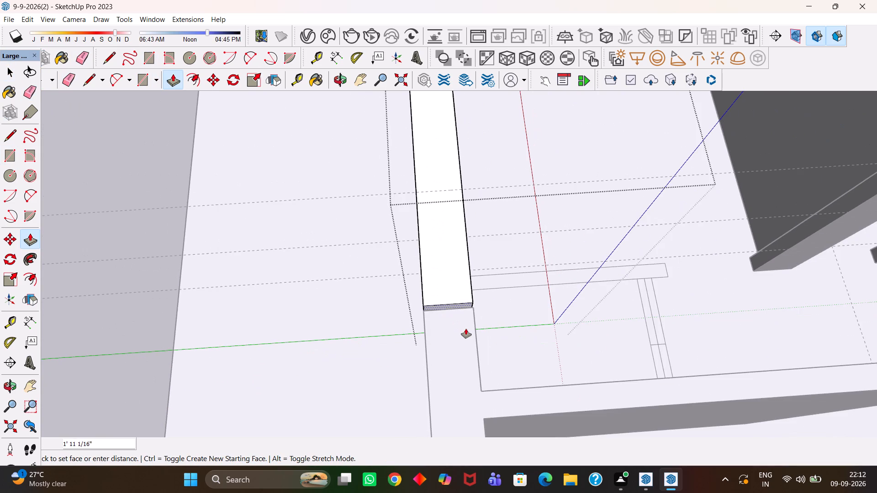
{"action": "left_click", "coordinate": [471, 312]}
Push/Pull the end face's section below the rectangle 2' across the gap to form the sill wall.
{"action": "middle_click_drag", "start_coordinate": [482, 321], "coordinate": [373, 328]}
{"action": "scroll", "coordinate": [444, 308], "scroll_direction": "up", "scroll_amount": 1}
{"action": "scroll", "coordinate": [374, 326], "scroll_direction": "up", "scroll_amount": 3}
{"action": "key", "text": "space"}
{"action": "left_click", "coordinate": [412, 283]}
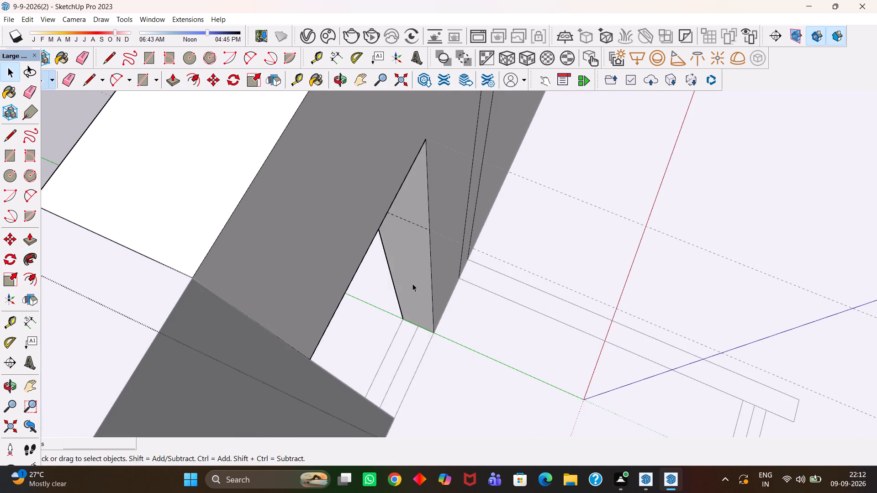
{"action": "scroll", "coordinate": [412, 282], "scroll_direction": "down", "scroll_amount": 3}
{"action": "key", "text": "p"}
{"action": "left_click", "coordinate": [414, 276]}
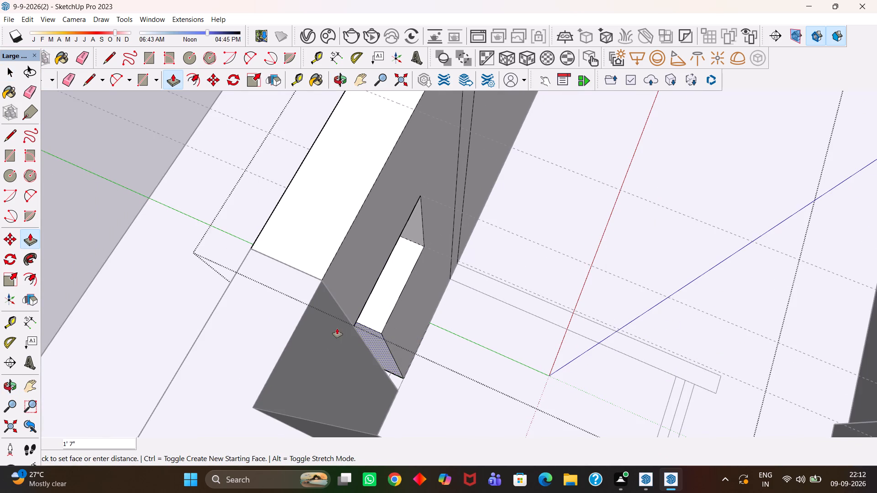
{"action": "left_click", "coordinate": [346, 315]}
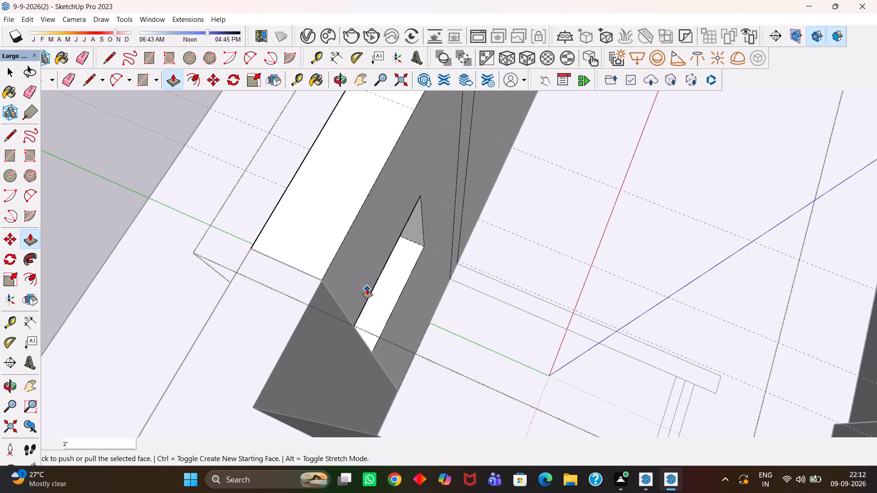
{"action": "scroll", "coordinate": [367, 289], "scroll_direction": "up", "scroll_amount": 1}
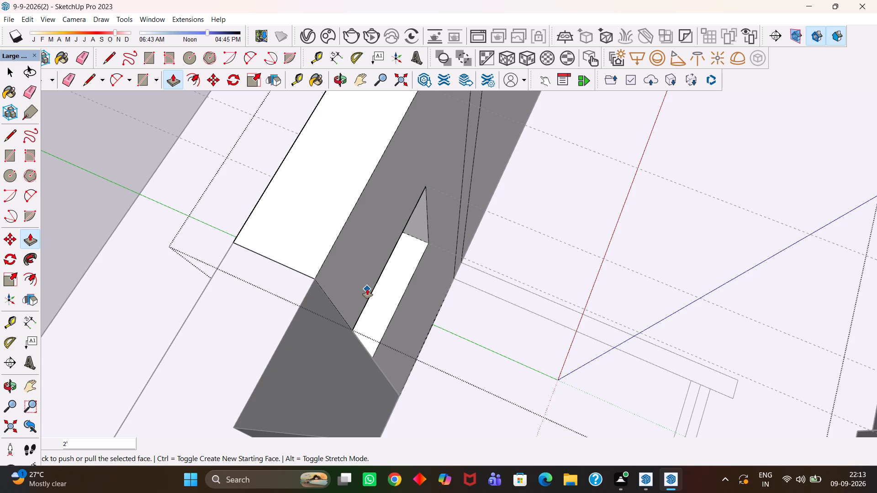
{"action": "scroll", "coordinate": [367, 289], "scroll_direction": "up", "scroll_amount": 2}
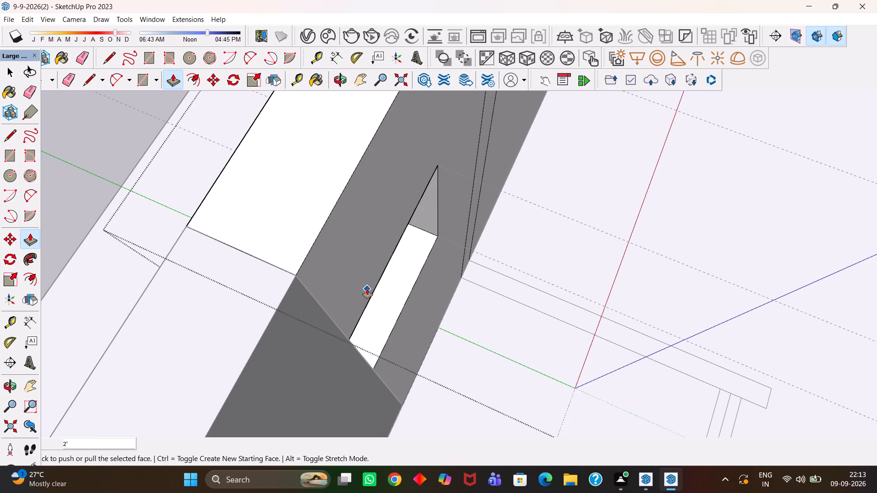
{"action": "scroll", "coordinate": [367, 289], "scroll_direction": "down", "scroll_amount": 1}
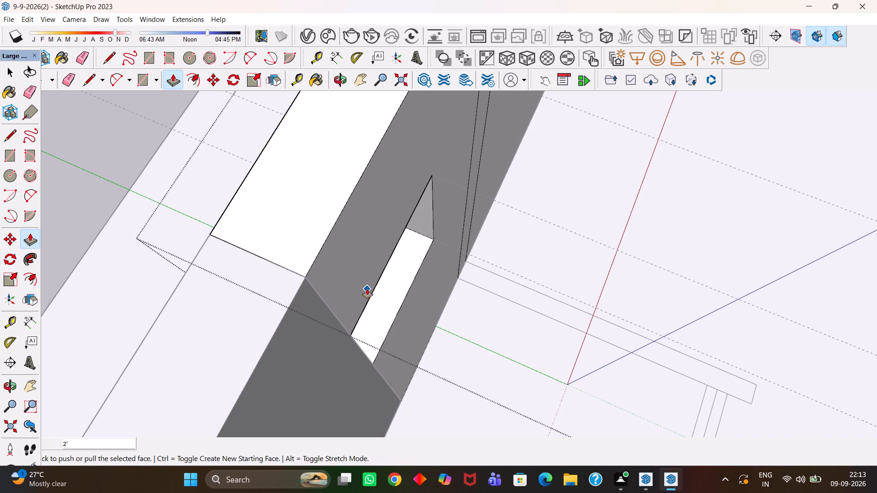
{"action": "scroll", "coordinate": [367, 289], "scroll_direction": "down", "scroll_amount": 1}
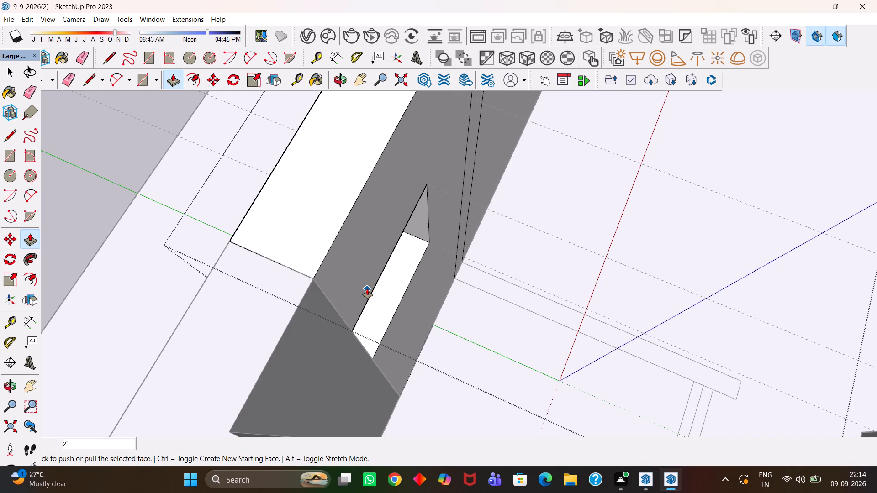
Leave the wall group and place a guide along the base edge of the end face at the wall's other end.
{"action": "key", "text": "h"}
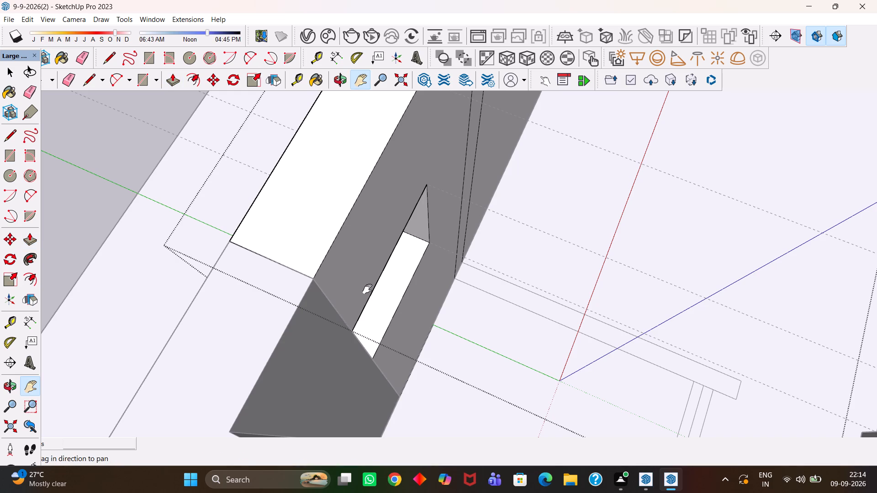
{"action": "key", "text": "h"}
{"action": "scroll", "coordinate": [365, 294], "scroll_direction": "down", "scroll_amount": 4}
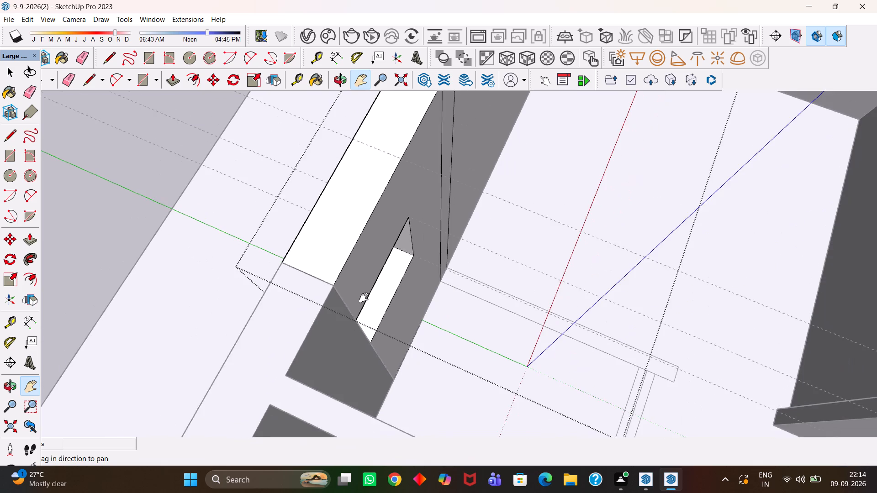
{"action": "scroll", "coordinate": [363, 300], "scroll_direction": "down", "scroll_amount": 4}
{"action": "middle_click_drag", "start_coordinate": [509, 342], "coordinate": [362, 347]}
{"action": "key", "text": "h"}
{"action": "scroll", "coordinate": [356, 354], "scroll_direction": "down", "scroll_amount": 6}
{"action": "middle_click_drag", "start_coordinate": [465, 326], "coordinate": [431, 346]}
{"action": "scroll", "coordinate": [431, 346], "scroll_direction": "up", "scroll_amount": 3}
{"action": "key", "text": "h"}
{"action": "scroll", "coordinate": [429, 343], "scroll_direction": "down", "scroll_amount": 4}
{"action": "left_click_drag", "start_coordinate": [529, 321], "coordinate": [519, 332]}
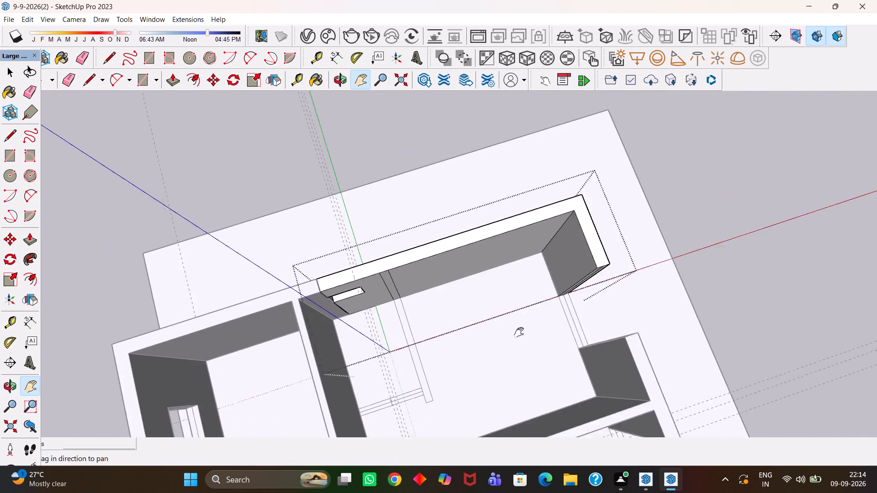
{"action": "left_click_drag", "start_coordinate": [519, 332], "coordinate": [445, 350]}
{"action": "scroll", "coordinate": [481, 336], "scroll_direction": "up", "scroll_amount": 4}
{"action": "middle_click_drag", "start_coordinate": [510, 359], "coordinate": [458, 333]}
{"action": "scroll", "coordinate": [467, 351], "scroll_direction": "up", "scroll_amount": 1}
{"action": "scroll", "coordinate": [461, 337], "scroll_direction": "down", "scroll_amount": 4}
{"action": "middle_click_drag", "start_coordinate": [481, 354], "coordinate": [474, 364]}
{"action": "scroll", "coordinate": [476, 363], "scroll_direction": "up", "scroll_amount": 2}
{"action": "key", "text": "space"}
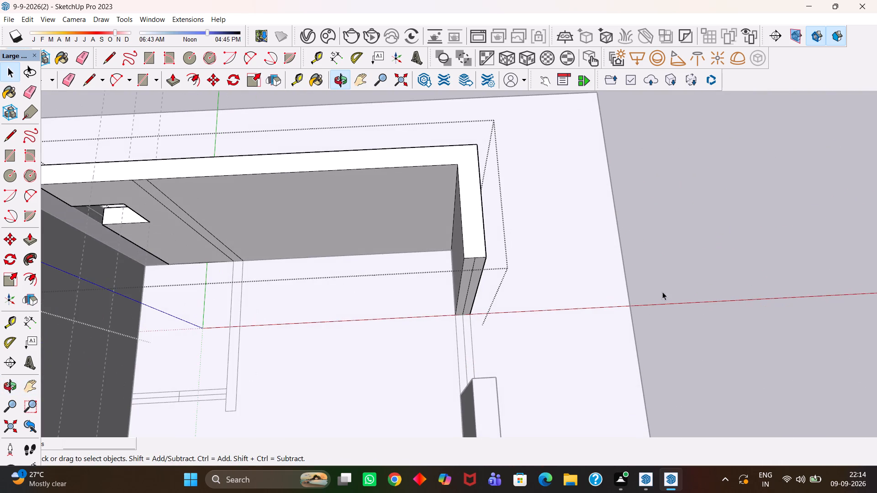
{"action": "double_click", "coordinate": [664, 274]}
{"action": "scroll", "coordinate": [491, 327], "scroll_direction": "up", "scroll_amount": 10}
{"action": "key", "text": "t"}
{"action": "key", "text": "t"}
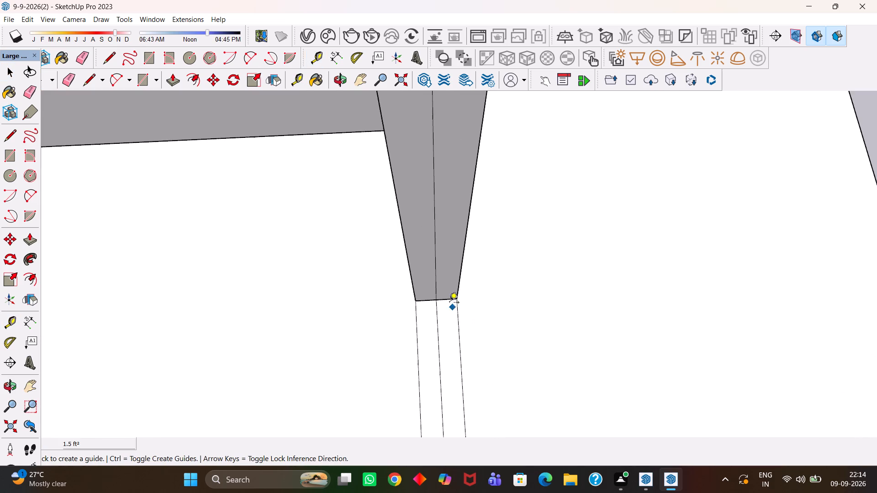
{"action": "double_click", "coordinate": [447, 299]}
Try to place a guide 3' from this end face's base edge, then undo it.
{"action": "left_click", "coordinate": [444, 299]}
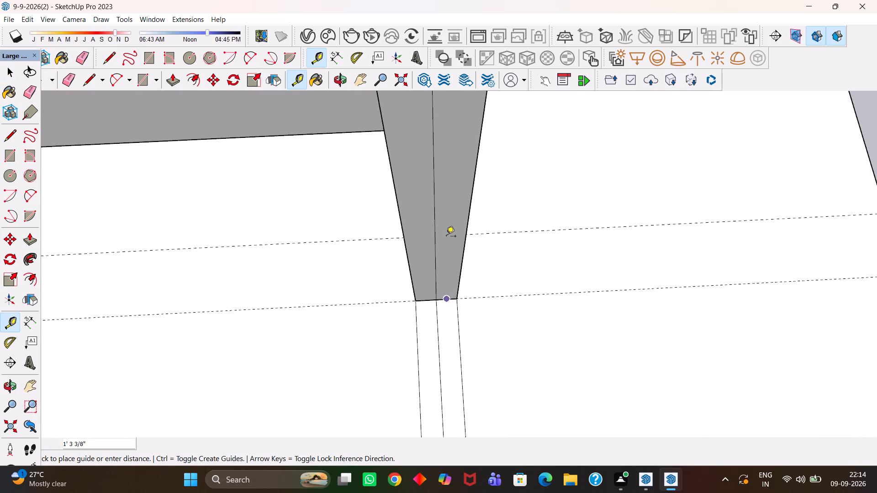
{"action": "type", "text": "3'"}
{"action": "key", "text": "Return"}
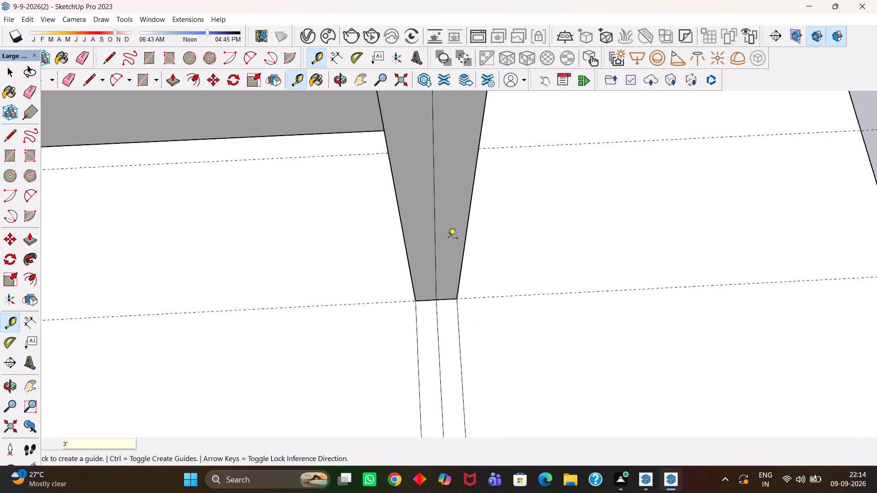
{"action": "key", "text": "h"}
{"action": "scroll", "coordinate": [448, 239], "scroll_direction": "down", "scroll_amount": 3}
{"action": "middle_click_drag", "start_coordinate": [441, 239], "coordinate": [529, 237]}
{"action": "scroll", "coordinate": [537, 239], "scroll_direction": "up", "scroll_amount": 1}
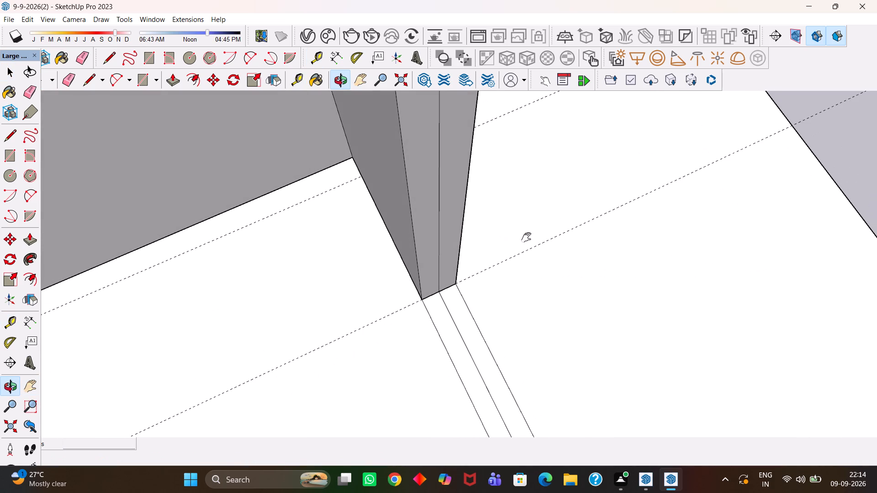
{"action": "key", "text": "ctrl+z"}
Place a guide on this end face 3' above its base edge.
{"action": "middle_click_drag", "start_coordinate": [475, 260], "coordinate": [449, 273]}
{"action": "scroll", "coordinate": [448, 274], "scroll_direction": "up", "scroll_amount": 1}
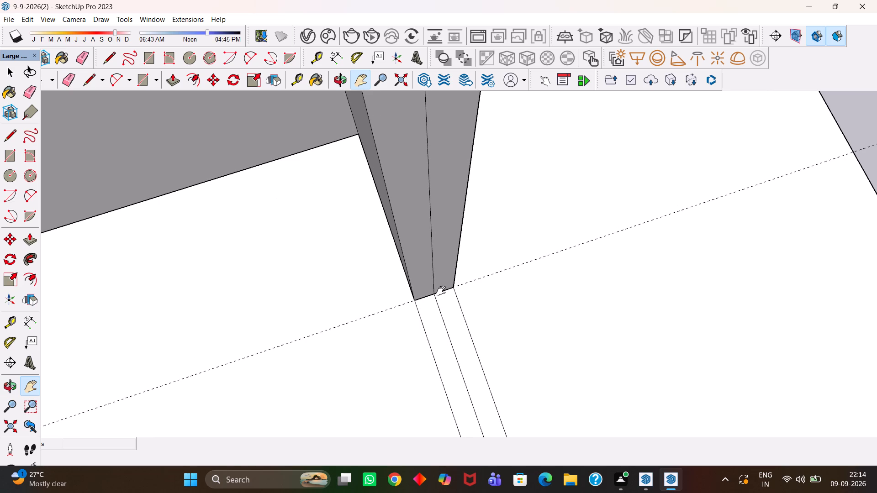
{"action": "middle_click_drag", "start_coordinate": [441, 291], "coordinate": [436, 293]}
{"action": "key", "text": "t"}
{"action": "left_click", "coordinate": [446, 291]}
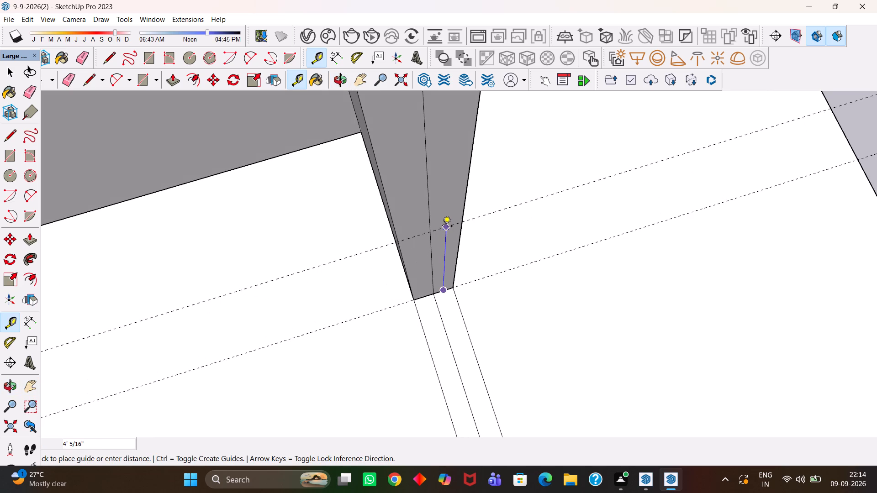
{"action": "type", "text": "3'"}
{"action": "key", "text": "Return"}
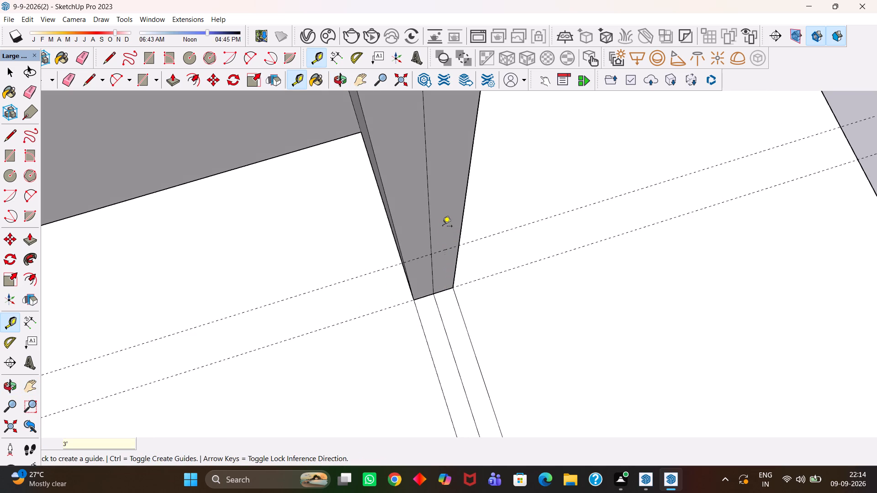
Add another guide 4' above the sill-height guide on this end face.
{"action": "left_click", "coordinate": [475, 239]}
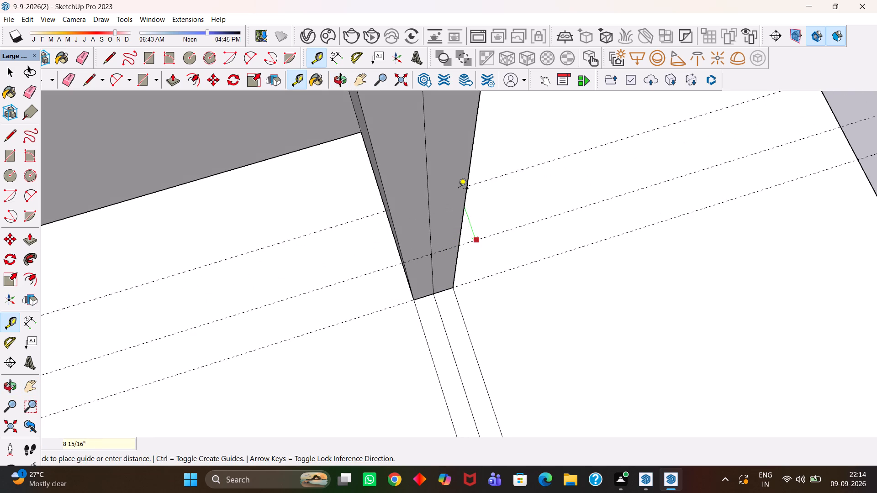
{"action": "type", "text": "4'"}
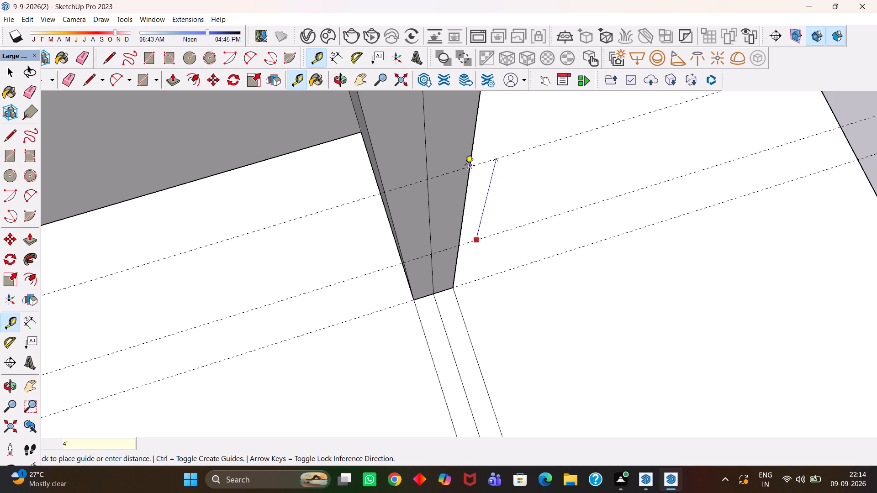
{"action": "key", "text": "Return"}
Open the wall group and draw a 4' by 9" rectangle on the end face between the two upper guides.
{"action": "key", "text": "h"}
{"action": "scroll", "coordinate": [454, 183], "scroll_direction": "down", "scroll_amount": 4}
{"action": "scroll", "coordinate": [448, 191], "scroll_direction": "up", "scroll_amount": 1}
{"action": "middle_click_drag", "start_coordinate": [444, 194], "coordinate": [431, 201]}
{"action": "scroll", "coordinate": [431, 201], "scroll_direction": "down", "scroll_amount": 2}
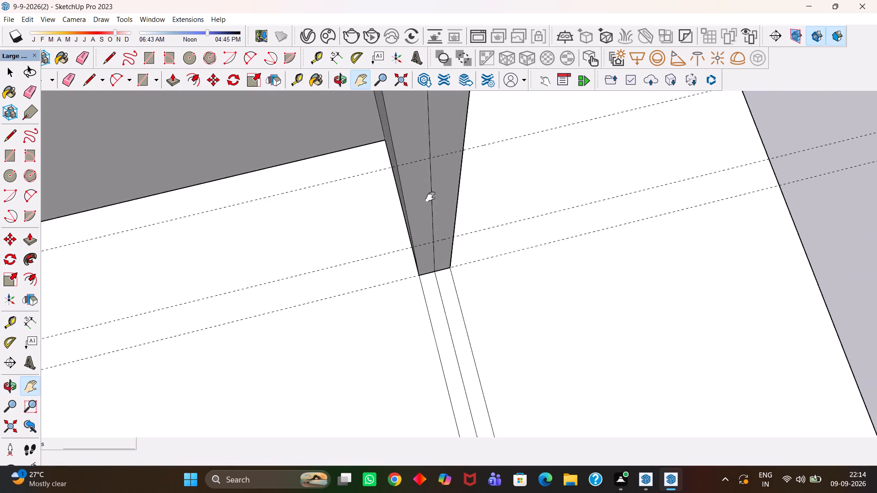
{"action": "left_click_drag", "start_coordinate": [430, 197], "coordinate": [412, 241]}
{"action": "middle_click_drag", "start_coordinate": [393, 272], "coordinate": [396, 257]}
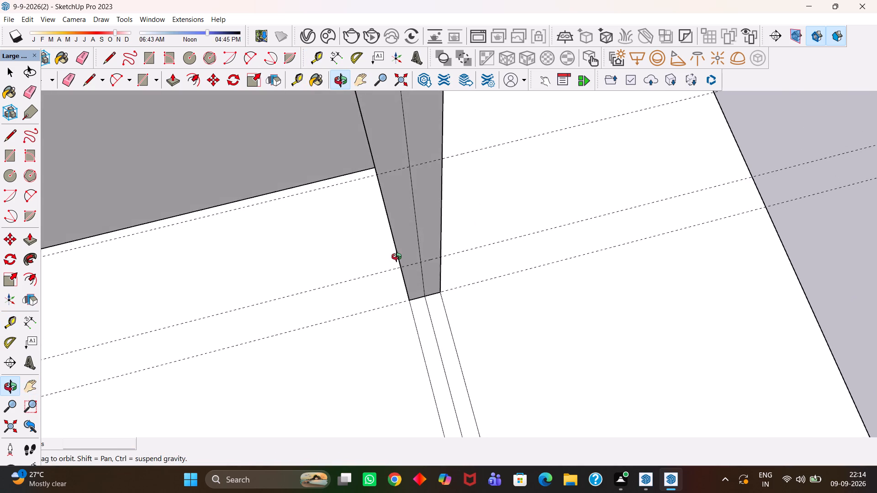
{"action": "middle_click_drag", "start_coordinate": [396, 257], "coordinate": [396, 257]}
{"action": "scroll", "coordinate": [396, 257], "scroll_direction": "up", "scroll_amount": 3}
{"action": "key", "text": "space"}
{"action": "double_click", "coordinate": [412, 222]}
{"action": "key", "text": "r"}
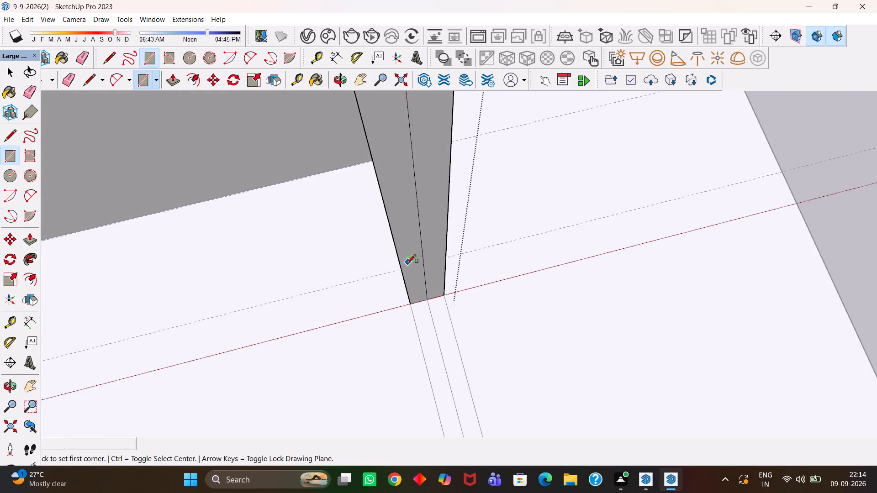
{"action": "left_click", "coordinate": [402, 268]}
{"action": "left_click", "coordinate": [448, 141]}
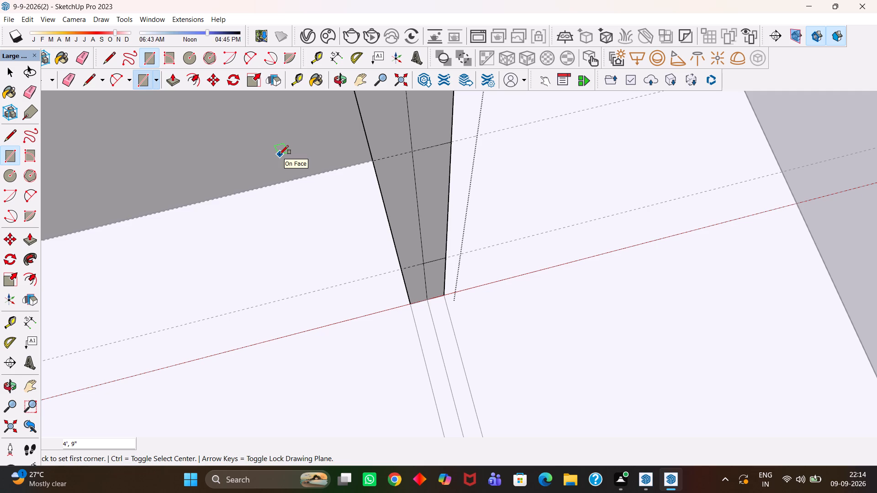
Erase the centre line segments above and below the 4' by 9" rectangle.
{"action": "key", "text": "e"}
{"action": "left_click_drag", "start_coordinate": [407, 131], "coordinate": [414, 135]}
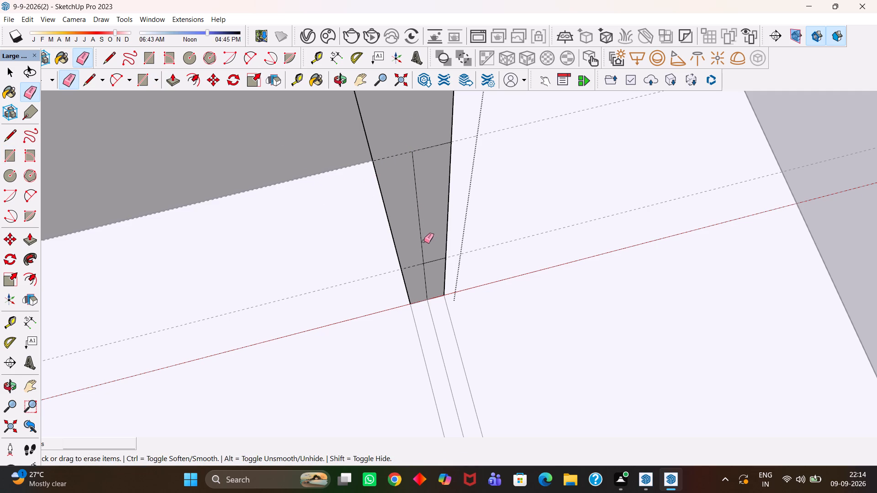
{"action": "left_click_drag", "start_coordinate": [428, 288], "coordinate": [423, 282]}
Push/Pull the end face's section above the rectangle 4' to the opposite wall to form the lintel wall.
{"action": "key", "text": "h"}
{"action": "scroll", "coordinate": [408, 278], "scroll_direction": "down", "scroll_amount": 5}
{"action": "left_click_drag", "start_coordinate": [390, 197], "coordinate": [390, 234]}
{"action": "key", "text": "space"}
{"action": "left_click", "coordinate": [407, 230]}
{"action": "scroll", "coordinate": [407, 230], "scroll_direction": "down", "scroll_amount": 1}
{"action": "key", "text": "p"}
{"action": "left_click", "coordinate": [407, 230]}
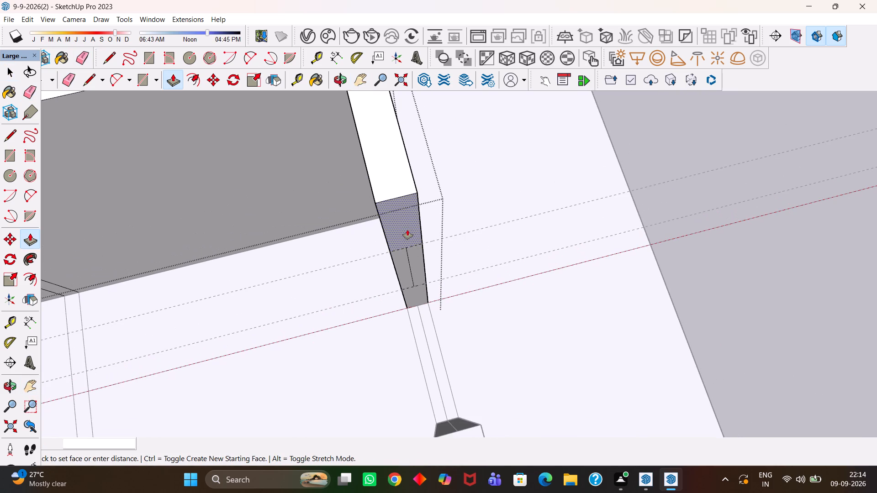
{"action": "left_click", "coordinate": [474, 425]}
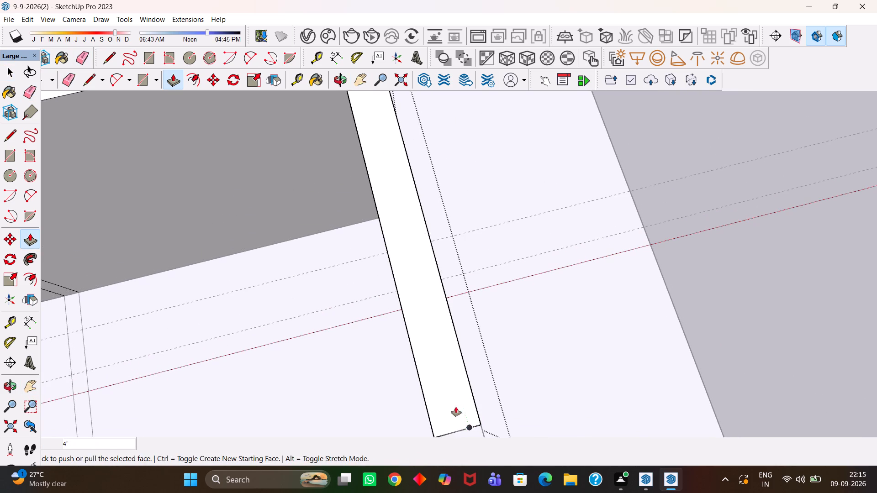
Push/Pull the end face's section below the rectangle 4' to the opposite wall to form the sill wall.
{"action": "key", "text": "h"}
{"action": "scroll", "coordinate": [430, 389], "scroll_direction": "up", "scroll_amount": 2}
{"action": "middle_click_drag", "start_coordinate": [398, 379], "coordinate": [473, 289]}
{"action": "scroll", "coordinate": [473, 289], "scroll_direction": "up", "scroll_amount": 3}
{"action": "key", "text": "h"}
{"action": "key", "text": "space"}
{"action": "left_click", "coordinate": [411, 262]}
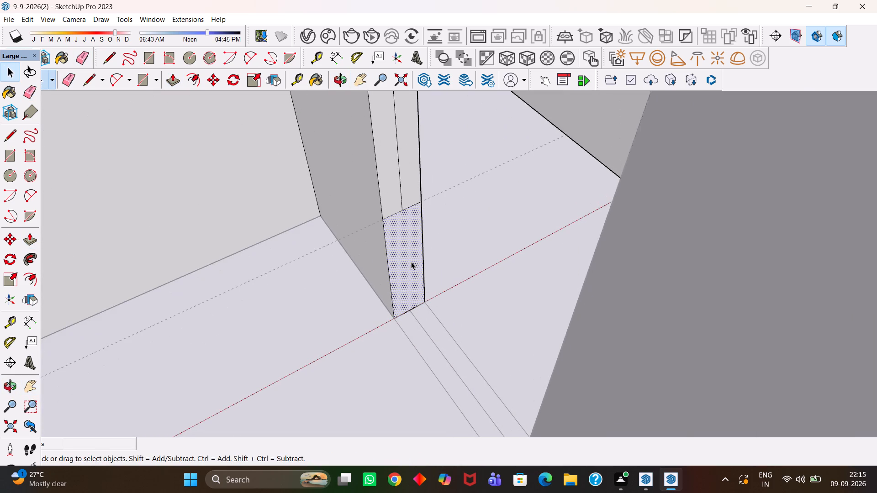
{"action": "key", "text": "p"}
{"action": "left_click", "coordinate": [411, 261]}
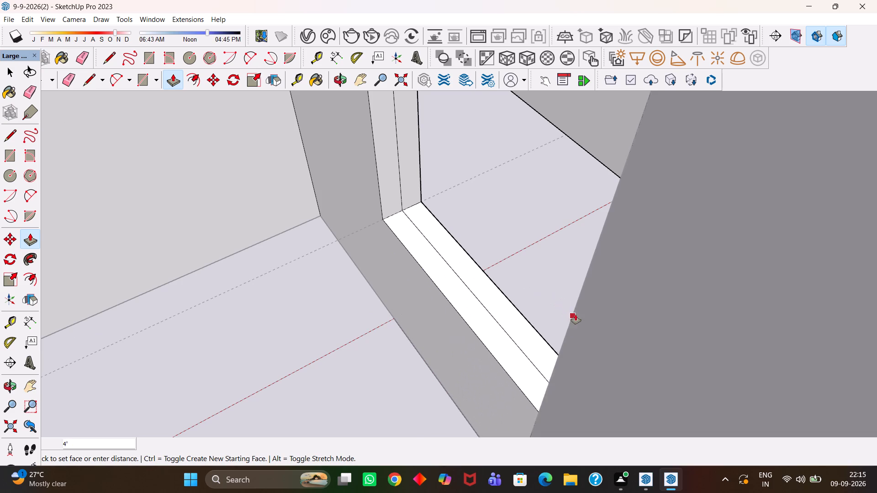
{"action": "left_click", "coordinate": [623, 179]}
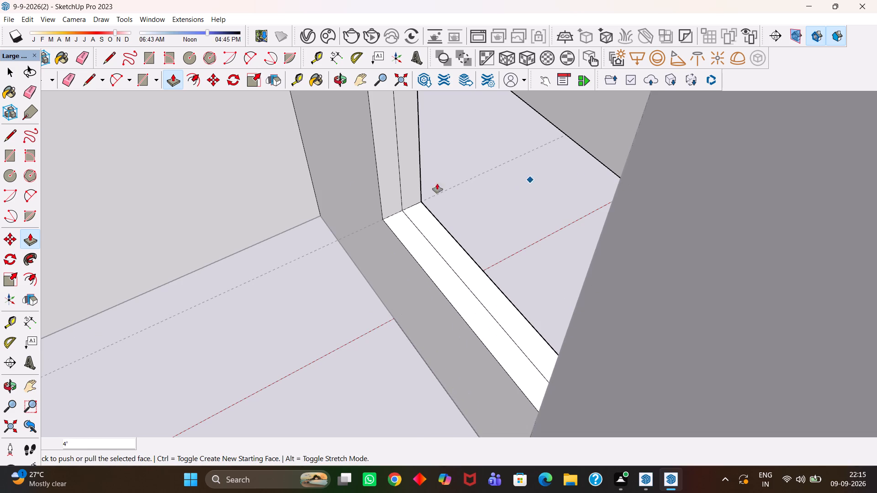
{"action": "key", "text": "h"}
{"action": "scroll", "coordinate": [505, 223], "scroll_direction": "down", "scroll_amount": 11}
{"action": "middle_click_drag", "start_coordinate": [517, 205], "coordinate": [455, 234]}
{"action": "scroll", "coordinate": [451, 234], "scroll_direction": "down", "scroll_amount": 3}
{"action": "key", "text": "space"}
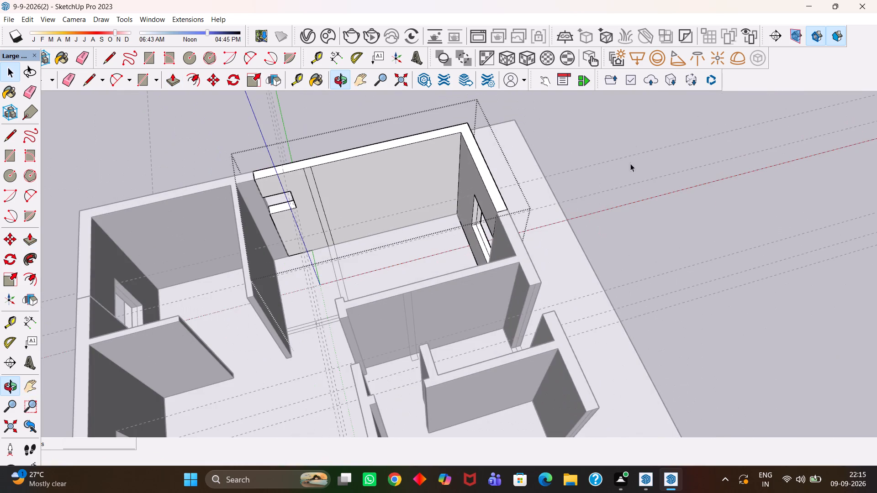
Push/Pull the narrow strip on the outer wall's inner face 7' 8" to the end of its floor outline to form the partition.
{"action": "left_click", "coordinate": [653, 133]}
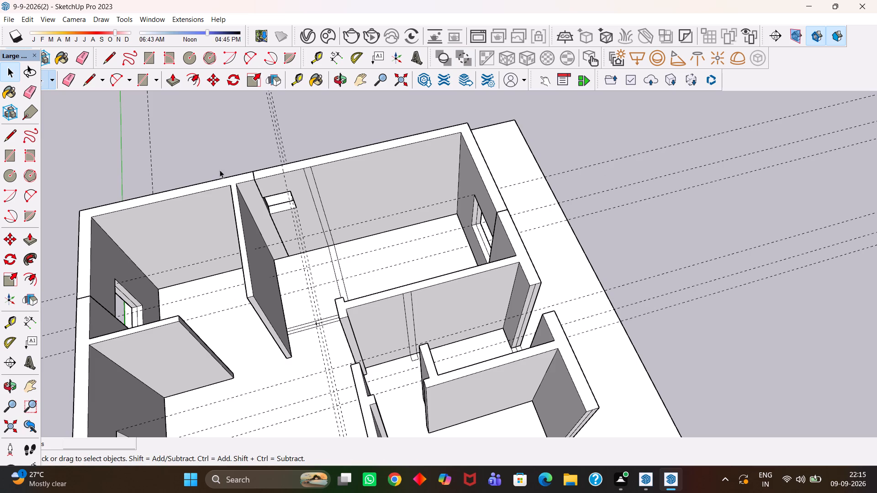
{"action": "key", "text": "h"}
{"action": "scroll", "coordinate": [549, 227], "scroll_direction": "down", "scroll_amount": 3}
{"action": "middle_click_drag", "start_coordinate": [522, 222], "coordinate": [492, 256]}
{"action": "scroll", "coordinate": [492, 256], "scroll_direction": "up", "scroll_amount": 6}
{"action": "key", "text": "h"}
{"action": "scroll", "coordinate": [490, 251], "scroll_direction": "down", "scroll_amount": 5}
{"action": "middle_click_drag", "start_coordinate": [481, 221], "coordinate": [472, 254]}
{"action": "scroll", "coordinate": [473, 254], "scroll_direction": "up", "scroll_amount": 1}
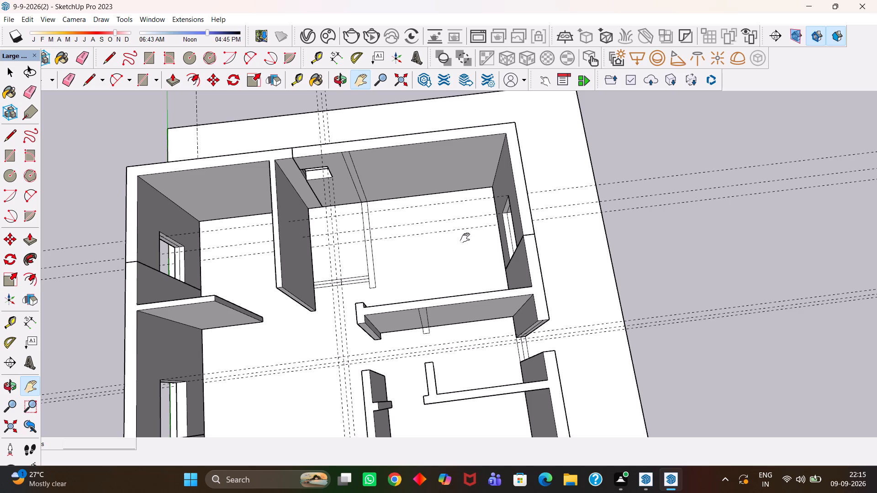
{"action": "key", "text": "h"}
{"action": "scroll", "coordinate": [465, 237], "scroll_direction": "up", "scroll_amount": 3}
{"action": "scroll", "coordinate": [313, 235], "scroll_direction": "up", "scroll_amount": 2}
{"action": "left_click_drag", "start_coordinate": [312, 218], "coordinate": [383, 277]}
{"action": "middle_click_drag", "start_coordinate": [391, 257], "coordinate": [377, 225]}
{"action": "scroll", "coordinate": [388, 248], "scroll_direction": "up", "scroll_amount": 1}
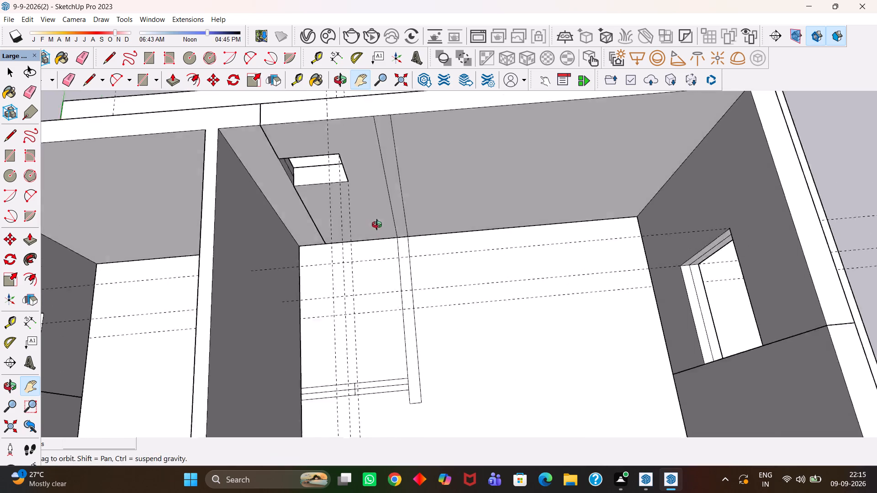
{"action": "middle_click_drag", "start_coordinate": [377, 225], "coordinate": [369, 215]}
{"action": "scroll", "coordinate": [387, 248], "scroll_direction": "up", "scroll_amount": 2}
{"action": "middle_click_drag", "start_coordinate": [397, 262], "coordinate": [384, 241]}
{"action": "scroll", "coordinate": [384, 241], "scroll_direction": "down", "scroll_amount": 3}
{"action": "scroll", "coordinate": [385, 247], "scroll_direction": "up", "scroll_amount": 4}
{"action": "key", "text": "space"}
{"action": "double_click", "coordinate": [410, 224]}
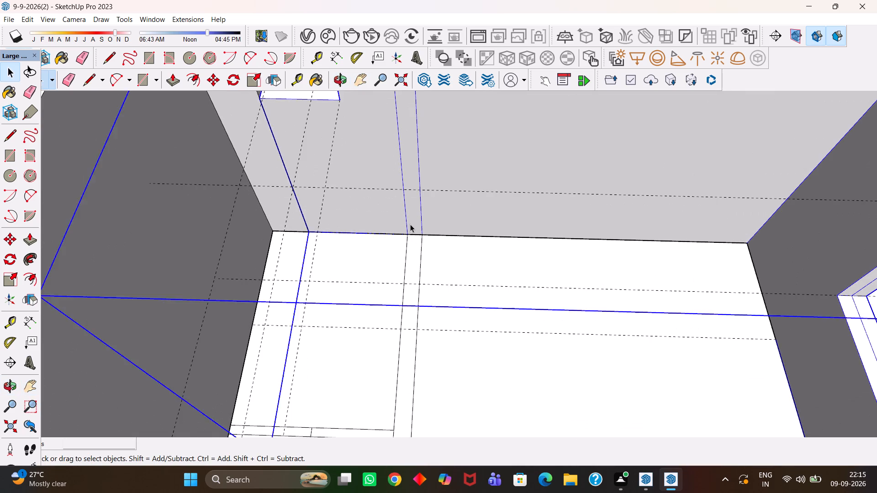
{"action": "left_click", "coordinate": [415, 226]}
{"action": "key", "text": "p"}
{"action": "left_click", "coordinate": [415, 228]}
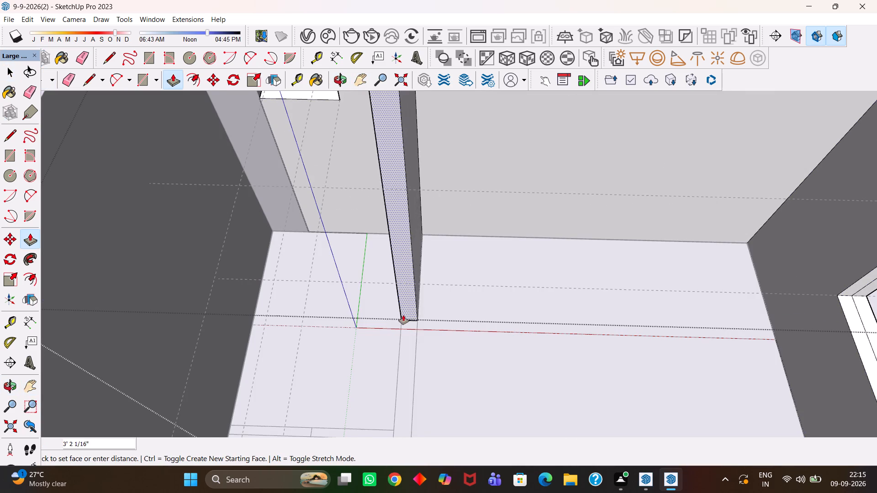
{"action": "key", "text": "h"}
{"action": "scroll", "coordinate": [401, 319], "scroll_direction": "down", "scroll_amount": 5}
{"action": "left_click_drag", "start_coordinate": [389, 360], "coordinate": [405, 295]}
{"action": "scroll", "coordinate": [402, 324], "scroll_direction": "up", "scroll_amount": 3}
{"action": "middle_click_drag", "start_coordinate": [402, 324], "coordinate": [408, 357]}
{"action": "scroll", "coordinate": [406, 351], "scroll_direction": "up", "scroll_amount": 3}
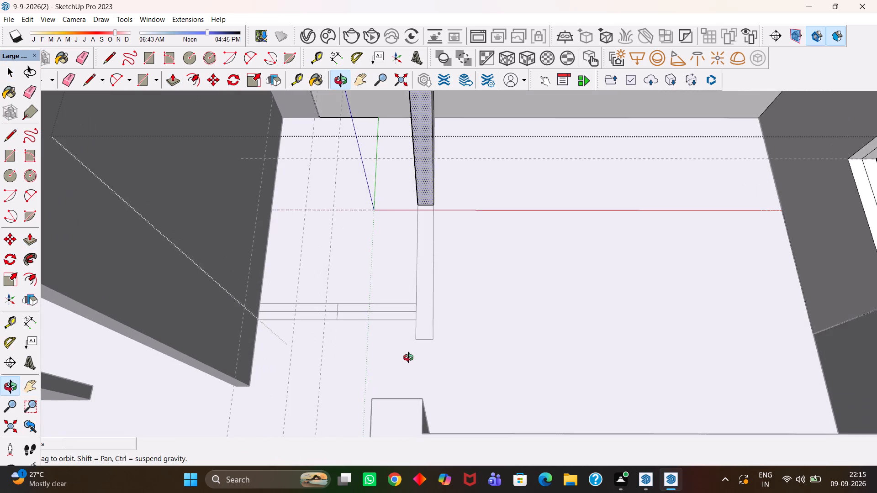
{"action": "middle_click_drag", "start_coordinate": [408, 357], "coordinate": [412, 358]}
{"action": "middle_click_drag", "start_coordinate": [414, 351], "coordinate": [439, 340]}
{"action": "scroll", "coordinate": [414, 351], "scroll_direction": "up", "scroll_amount": 5}
{"action": "key", "text": "Escape"}
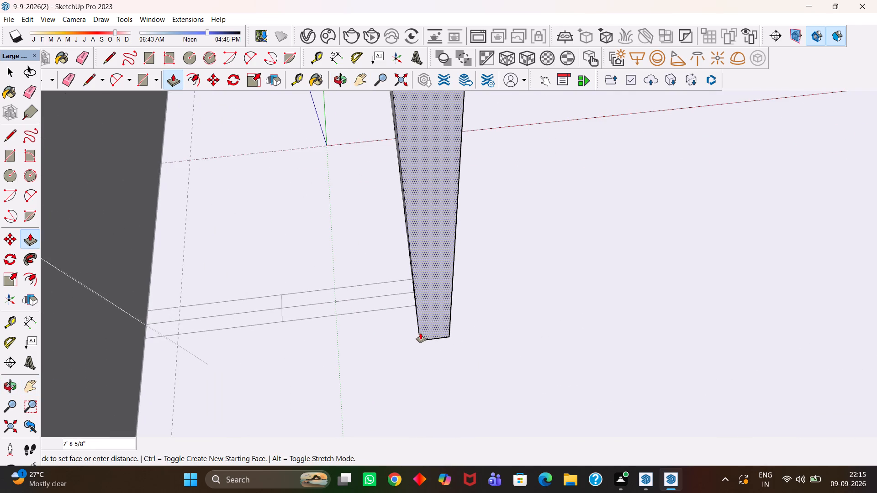
{"action": "middle_click_drag", "start_coordinate": [421, 333], "coordinate": [521, 315]}
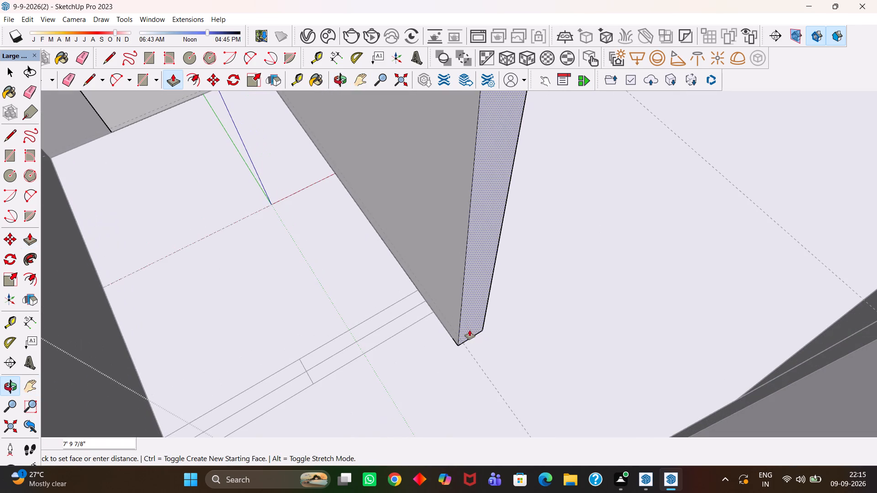
{"action": "left_click", "coordinate": [449, 336]}
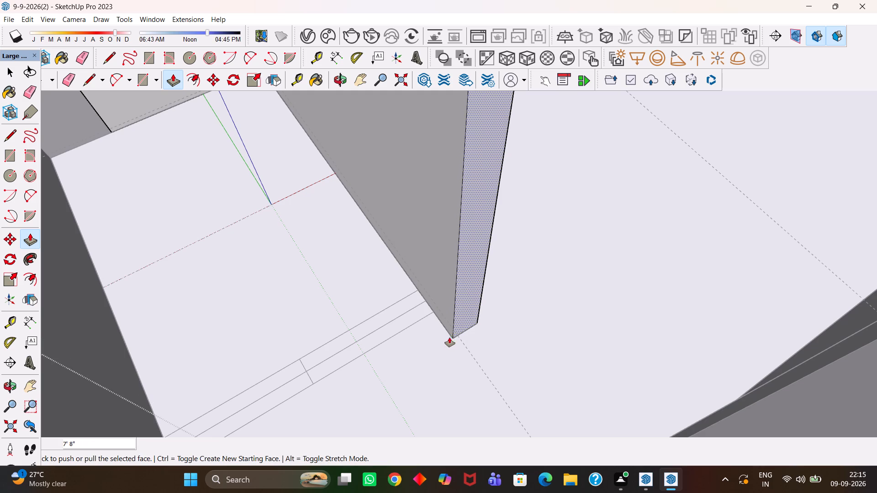
{"action": "scroll", "coordinate": [440, 340], "scroll_direction": "down", "scroll_amount": 16}
{"action": "key", "text": "h"}
{"action": "scroll", "coordinate": [445, 321], "scroll_direction": "up", "scroll_amount": 1}
{"action": "middle_click_drag", "start_coordinate": [446, 320], "coordinate": [425, 330]}
{"action": "scroll", "coordinate": [422, 332], "scroll_direction": "down", "scroll_amount": 8}
{"action": "key", "text": "h"}
{"action": "middle_click_drag", "start_coordinate": [438, 328], "coordinate": [423, 334]}
{"action": "scroll", "coordinate": [438, 328], "scroll_direction": "up", "scroll_amount": 1}
{"action": "scroll", "coordinate": [423, 334], "scroll_direction": "down", "scroll_amount": 2}
{"action": "key", "text": "space"}
{"action": "double_click", "coordinate": [539, 175]}
Push/Pull the narrow strip on the cross wall's face to the end of its short floor outline to form a stub wall.
{"action": "scroll", "coordinate": [444, 281], "scroll_direction": "up", "scroll_amount": 2}
{"action": "middle_click_drag", "start_coordinate": [448, 295], "coordinate": [422, 333]}
{"action": "scroll", "coordinate": [424, 332], "scroll_direction": "up", "scroll_amount": 3}
{"action": "key", "text": "h"}
{"action": "scroll", "coordinate": [422, 333], "scroll_direction": "down", "scroll_amount": 4}
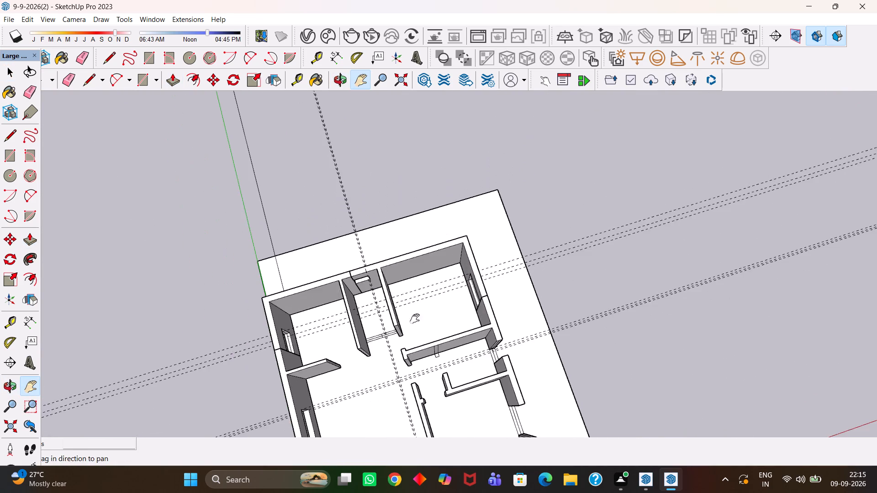
{"action": "middle_click_drag", "start_coordinate": [424, 302], "coordinate": [416, 324]}
{"action": "scroll", "coordinate": [416, 324], "scroll_direction": "up", "scroll_amount": 7}
{"action": "key", "text": "h"}
{"action": "middle_click_drag", "start_coordinate": [449, 387], "coordinate": [432, 288]}
{"action": "scroll", "coordinate": [438, 323], "scroll_direction": "up", "scroll_amount": 8}
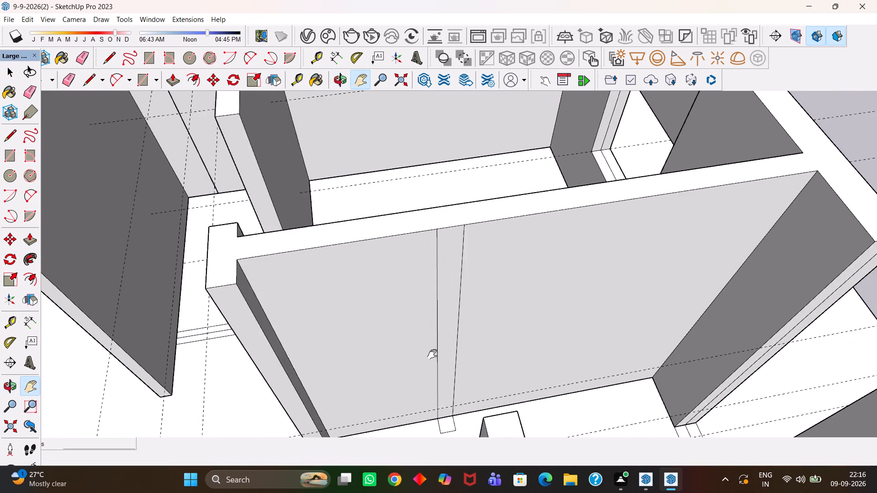
{"action": "left_click_drag", "start_coordinate": [441, 370], "coordinate": [465, 280]}
{"action": "middle_click_drag", "start_coordinate": [462, 283], "coordinate": [466, 346]}
{"action": "scroll", "coordinate": [466, 346], "scroll_direction": "up", "scroll_amount": 5}
{"action": "left_click_drag", "start_coordinate": [463, 356], "coordinate": [476, 311]}
{"action": "scroll", "coordinate": [472, 319], "scroll_direction": "up", "scroll_amount": 3}
{"action": "key", "text": "space"}
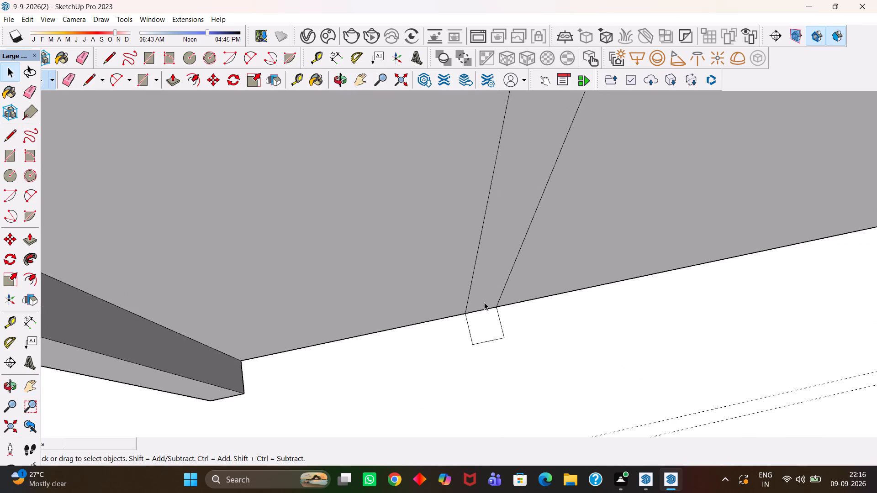
{"action": "double_click", "coordinate": [484, 302]}
{"action": "left_click", "coordinate": [486, 293]}
{"action": "key", "text": "p"}
{"action": "left_click", "coordinate": [486, 293]}
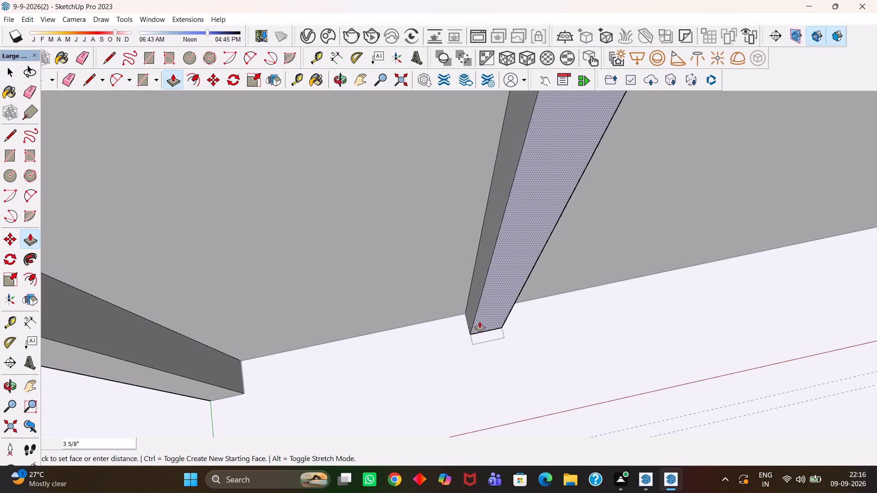
{"action": "left_click", "coordinate": [469, 344]}
{"action": "key", "text": "h"}
{"action": "scroll", "coordinate": [469, 344], "scroll_direction": "down", "scroll_amount": 17}
{"action": "middle_click_drag", "start_coordinate": [470, 329], "coordinate": [457, 334]}
{"action": "scroll", "coordinate": [457, 334], "scroll_direction": "down", "scroll_amount": 2}
{"action": "key", "text": "space"}
{"action": "left_click", "coordinate": [634, 152]}
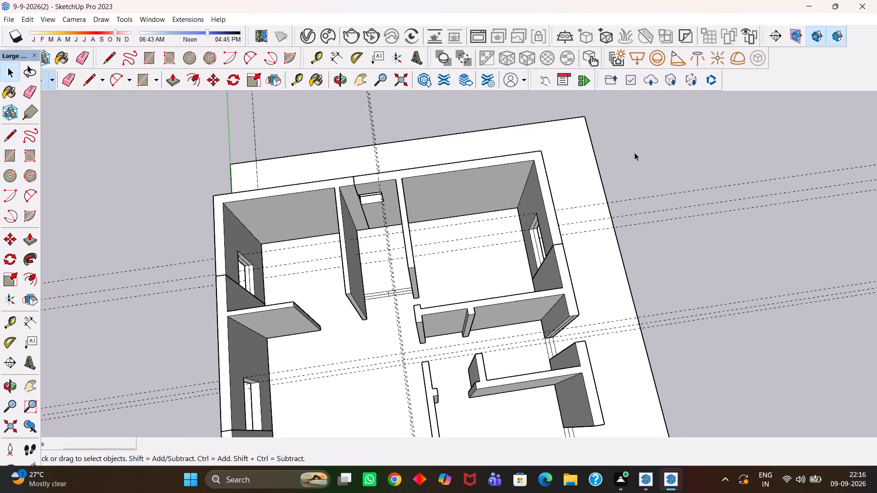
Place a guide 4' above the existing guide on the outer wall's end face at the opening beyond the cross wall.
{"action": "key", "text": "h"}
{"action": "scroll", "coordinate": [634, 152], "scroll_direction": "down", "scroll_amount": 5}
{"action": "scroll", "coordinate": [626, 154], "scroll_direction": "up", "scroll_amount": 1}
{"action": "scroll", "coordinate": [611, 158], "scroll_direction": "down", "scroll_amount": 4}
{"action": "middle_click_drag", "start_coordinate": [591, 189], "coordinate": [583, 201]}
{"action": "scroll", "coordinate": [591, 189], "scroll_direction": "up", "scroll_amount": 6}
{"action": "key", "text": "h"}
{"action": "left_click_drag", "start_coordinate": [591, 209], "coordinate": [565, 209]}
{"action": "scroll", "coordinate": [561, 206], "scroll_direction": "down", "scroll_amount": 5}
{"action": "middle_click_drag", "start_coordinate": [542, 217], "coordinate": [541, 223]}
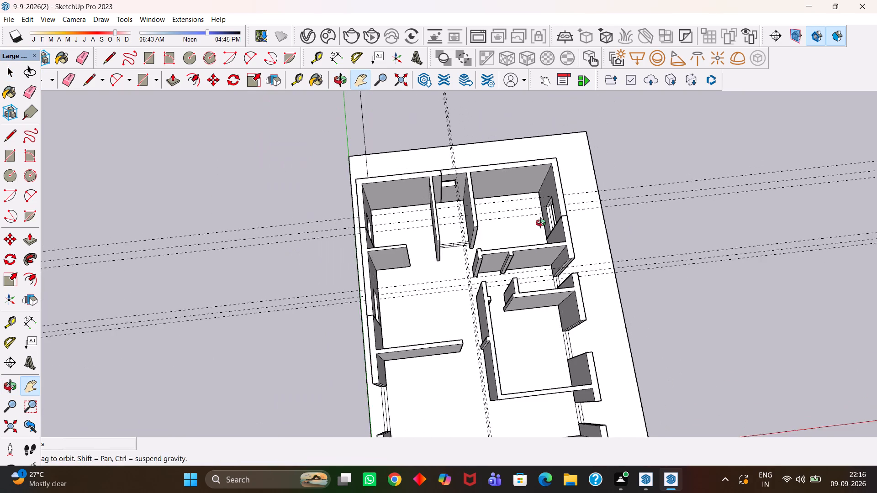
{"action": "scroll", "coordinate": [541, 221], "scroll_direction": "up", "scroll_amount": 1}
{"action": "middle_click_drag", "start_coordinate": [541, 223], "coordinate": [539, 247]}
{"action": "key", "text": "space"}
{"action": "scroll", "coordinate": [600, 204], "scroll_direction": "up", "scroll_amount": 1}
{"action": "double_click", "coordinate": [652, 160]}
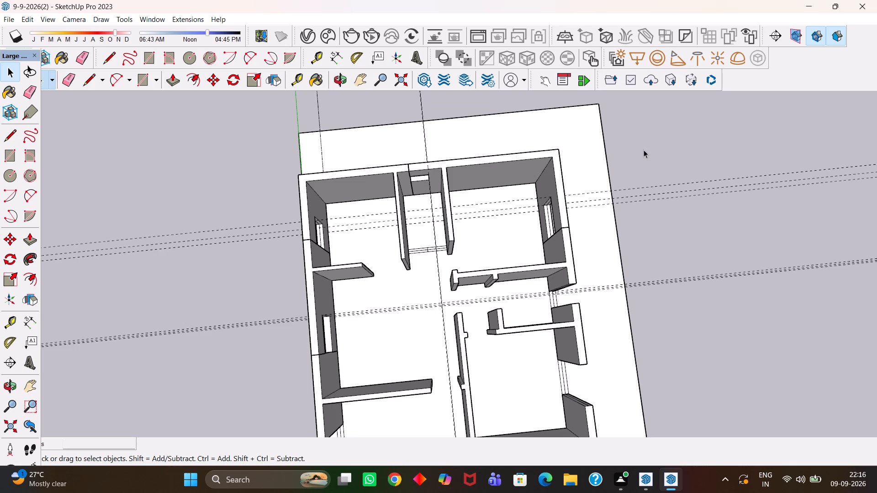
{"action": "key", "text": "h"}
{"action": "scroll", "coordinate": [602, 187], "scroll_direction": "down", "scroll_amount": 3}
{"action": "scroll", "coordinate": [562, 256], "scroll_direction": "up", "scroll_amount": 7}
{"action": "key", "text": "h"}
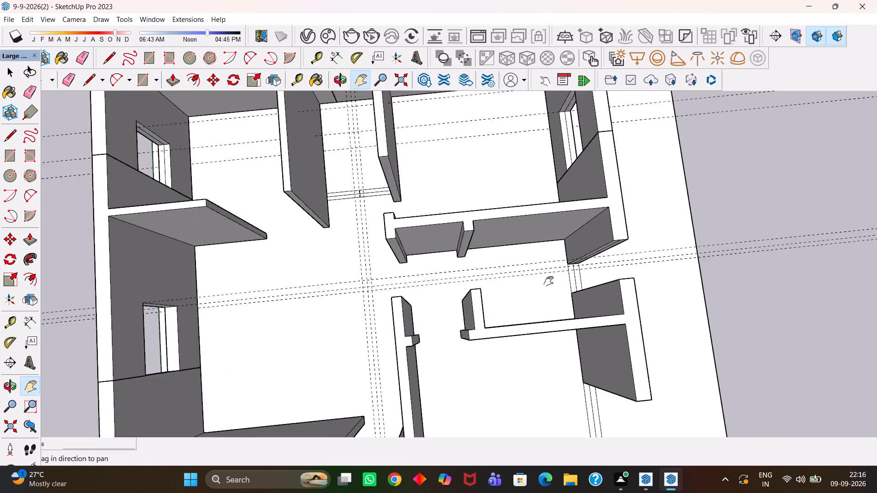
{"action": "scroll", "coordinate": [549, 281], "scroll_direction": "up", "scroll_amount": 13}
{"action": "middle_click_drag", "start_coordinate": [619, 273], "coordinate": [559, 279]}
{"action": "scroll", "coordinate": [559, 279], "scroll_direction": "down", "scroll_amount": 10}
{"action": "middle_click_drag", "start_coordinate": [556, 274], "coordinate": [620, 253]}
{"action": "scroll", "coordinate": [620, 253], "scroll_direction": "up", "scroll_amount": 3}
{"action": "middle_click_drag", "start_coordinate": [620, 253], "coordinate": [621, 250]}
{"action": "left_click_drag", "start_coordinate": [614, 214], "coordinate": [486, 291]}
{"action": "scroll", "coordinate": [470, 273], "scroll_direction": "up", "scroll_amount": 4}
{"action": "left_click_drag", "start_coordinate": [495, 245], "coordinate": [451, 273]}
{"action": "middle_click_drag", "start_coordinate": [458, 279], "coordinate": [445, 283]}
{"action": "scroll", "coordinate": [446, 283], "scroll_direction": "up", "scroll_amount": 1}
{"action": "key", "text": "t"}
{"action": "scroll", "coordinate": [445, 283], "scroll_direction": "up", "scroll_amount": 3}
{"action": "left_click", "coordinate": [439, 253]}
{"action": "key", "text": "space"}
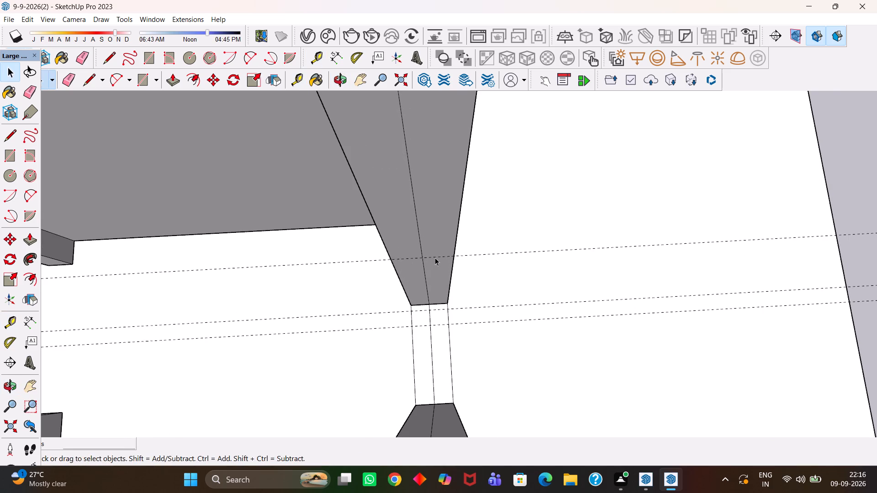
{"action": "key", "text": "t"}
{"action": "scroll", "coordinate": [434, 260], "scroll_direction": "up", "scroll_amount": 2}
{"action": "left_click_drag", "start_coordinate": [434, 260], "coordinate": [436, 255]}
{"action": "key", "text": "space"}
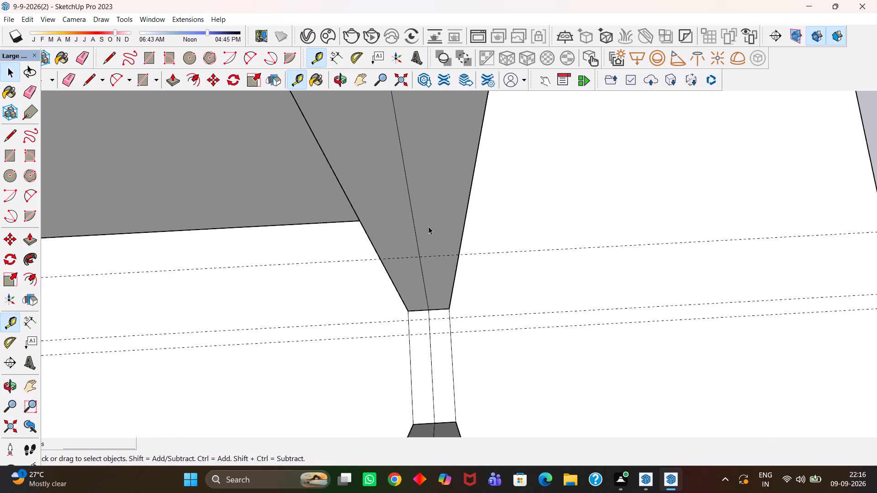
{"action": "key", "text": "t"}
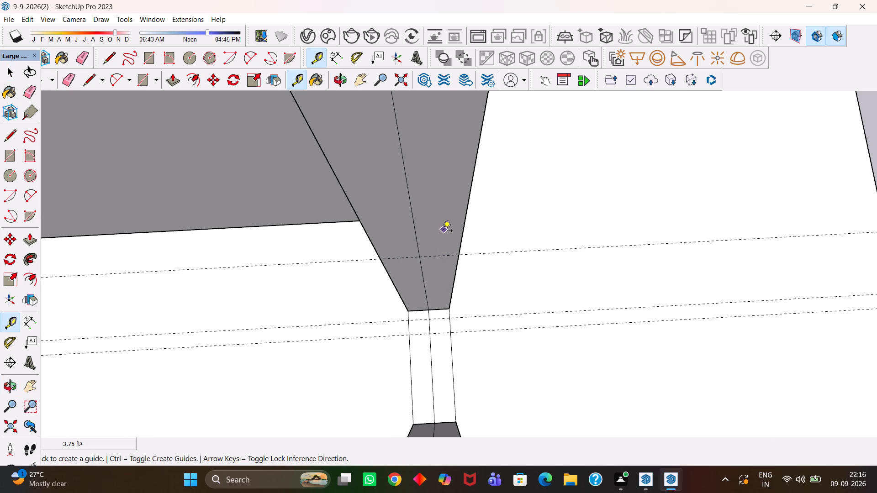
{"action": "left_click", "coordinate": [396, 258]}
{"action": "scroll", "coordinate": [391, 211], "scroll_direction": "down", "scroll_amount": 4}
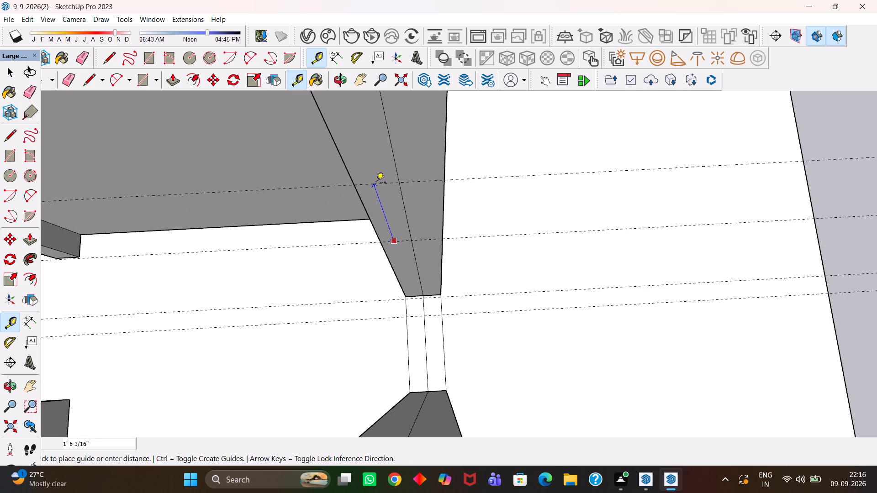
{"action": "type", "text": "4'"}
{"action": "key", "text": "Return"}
Erase the horizontal guides crossing the house around this wall opening.
{"action": "key", "text": "h"}
{"action": "scroll", "coordinate": [375, 189], "scroll_direction": "down", "scroll_amount": 5}
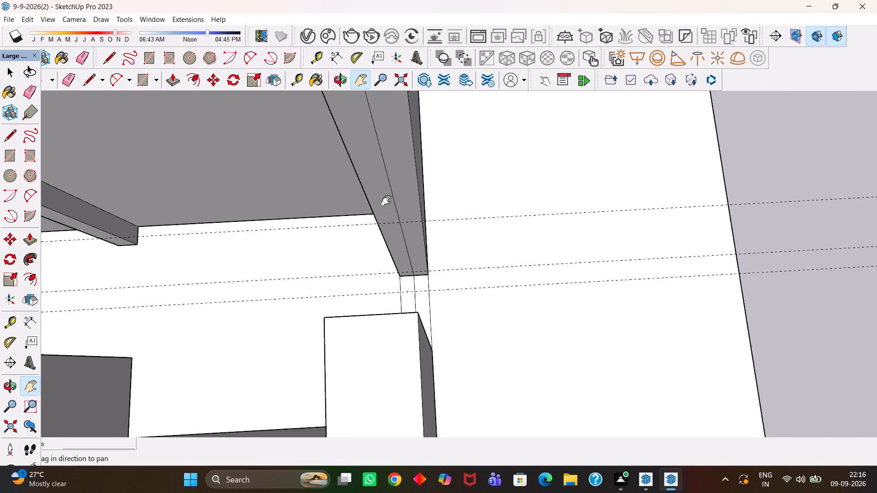
{"action": "scroll", "coordinate": [389, 197], "scroll_direction": "up", "scroll_amount": 2}
{"action": "left_click_drag", "start_coordinate": [396, 183], "coordinate": [431, 267]}
{"action": "scroll", "coordinate": [431, 267], "scroll_direction": "down", "scroll_amount": 5}
{"action": "scroll", "coordinate": [428, 281], "scroll_direction": "up", "scroll_amount": 1}
{"action": "middle_click_drag", "start_coordinate": [428, 281], "coordinate": [437, 263]}
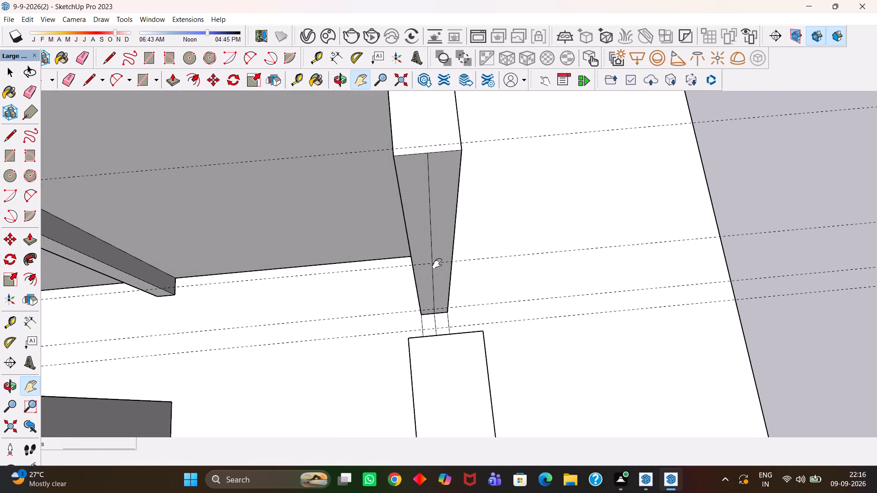
{"action": "scroll", "coordinate": [437, 263], "scroll_direction": "up", "scroll_amount": 4}
{"action": "scroll", "coordinate": [437, 263], "scroll_direction": "down", "scroll_amount": 6}
{"action": "key", "text": "h"}
{"action": "left_click_drag", "start_coordinate": [442, 252], "coordinate": [449, 271]}
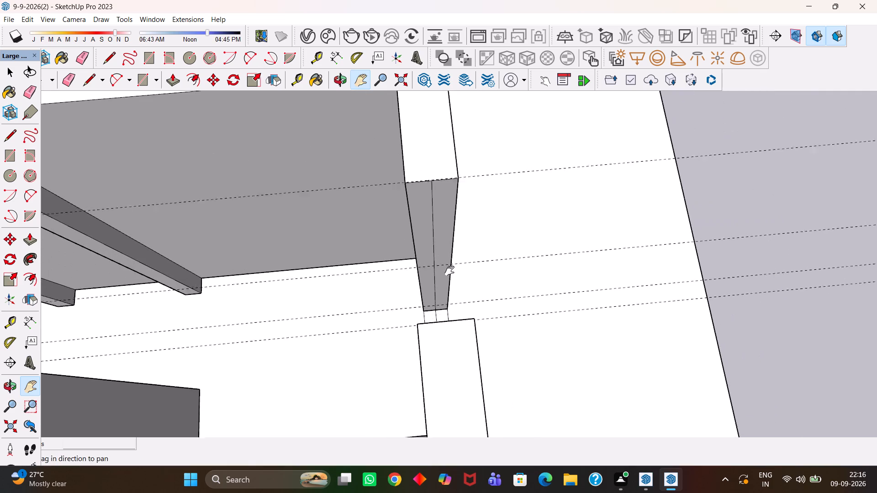
{"action": "left_click_drag", "start_coordinate": [449, 271], "coordinate": [453, 283]}
{"action": "middle_click_drag", "start_coordinate": [447, 289], "coordinate": [452, 281]}
{"action": "scroll", "coordinate": [448, 277], "scroll_direction": "up", "scroll_amount": 1}
{"action": "scroll", "coordinate": [444, 273], "scroll_direction": "down", "scroll_amount": 3}
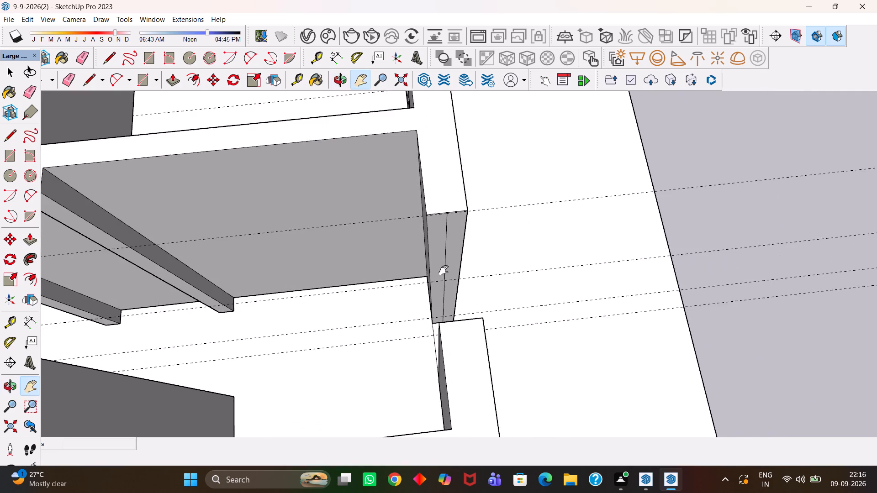
{"action": "left_click_drag", "start_coordinate": [444, 261], "coordinate": [461, 287]}
{"action": "middle_click", "coordinate": [461, 288]}
{"action": "scroll", "coordinate": [460, 289], "scroll_direction": "up", "scroll_amount": 1}
{"action": "key", "text": "e"}
{"action": "left_click_drag", "start_coordinate": [522, 237], "coordinate": [528, 266]}
{"action": "left_click_drag", "start_coordinate": [528, 268], "coordinate": [544, 319]}
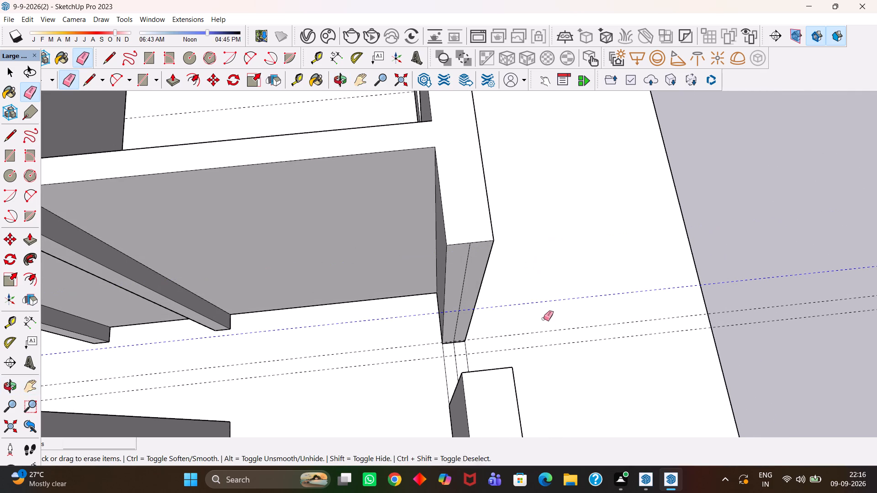
{"action": "left_click_drag", "start_coordinate": [544, 319], "coordinate": [544, 323]}
{"action": "left_click_drag", "start_coordinate": [550, 329], "coordinate": [559, 356]}
Place guides along the bottom and top edges of the outer wall's end face at the opening.
{"action": "scroll", "coordinate": [491, 330], "scroll_direction": "up", "scroll_amount": 3}
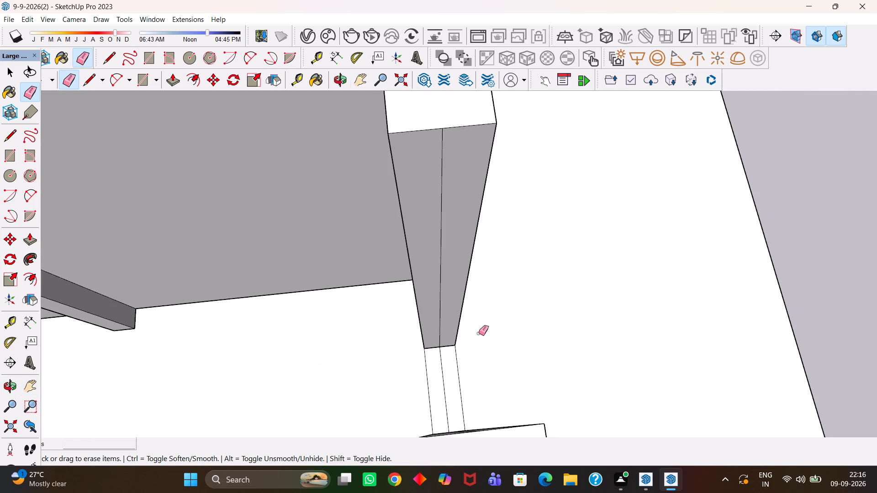
{"action": "scroll", "coordinate": [479, 333], "scroll_direction": "down", "scroll_amount": 2}
{"action": "key", "text": "h"}
{"action": "scroll", "coordinate": [453, 336], "scroll_direction": "up", "scroll_amount": 4}
{"action": "middle_click_drag", "start_coordinate": [446, 346], "coordinate": [453, 343]}
{"action": "key", "text": "t"}
{"action": "scroll", "coordinate": [443, 348], "scroll_direction": "down", "scroll_amount": 1}
{"action": "scroll", "coordinate": [443, 348], "scroll_direction": "up", "scroll_amount": 3}
{"action": "double_click", "coordinate": [453, 343]}
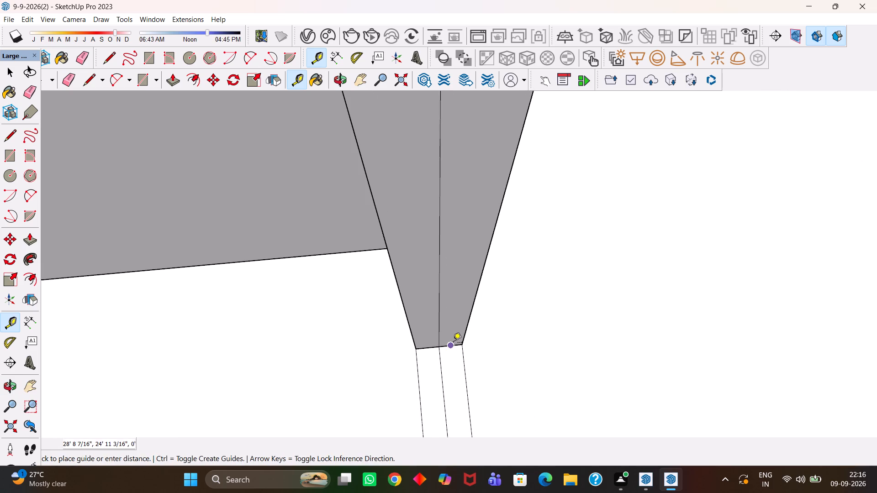
{"action": "scroll", "coordinate": [458, 323], "scroll_direction": "down", "scroll_amount": 7}
{"action": "key", "text": "h"}
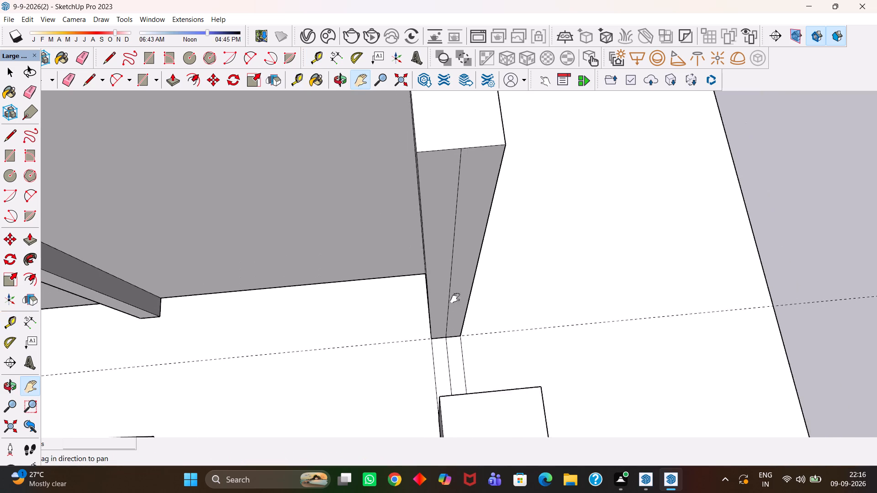
{"action": "scroll", "coordinate": [455, 298], "scroll_direction": "down", "scroll_amount": 1}
{"action": "scroll", "coordinate": [448, 252], "scroll_direction": "up", "scroll_amount": 1}
{"action": "middle_click_drag", "start_coordinate": [448, 247], "coordinate": [448, 256]}
{"action": "key", "text": "t"}
{"action": "double_click", "coordinate": [475, 219]}
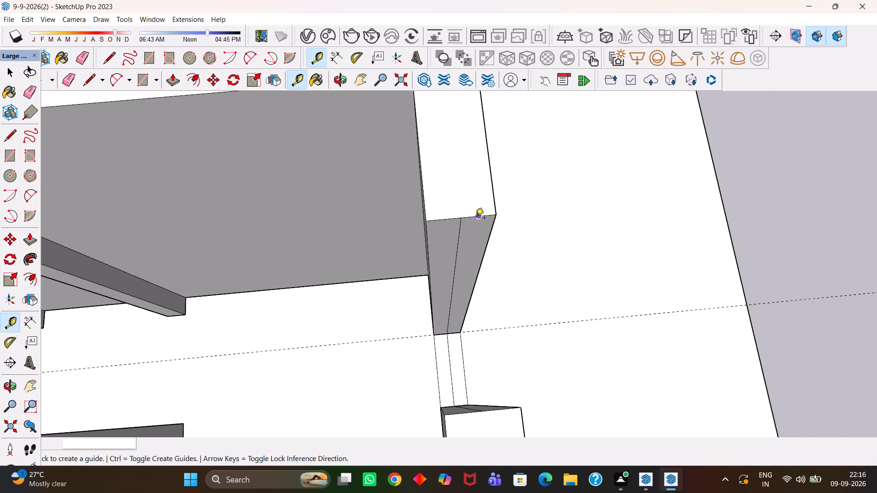
Place a guide 4' below the top edge of the outer wall's end face at the opening.
{"action": "left_click", "coordinate": [473, 217]}
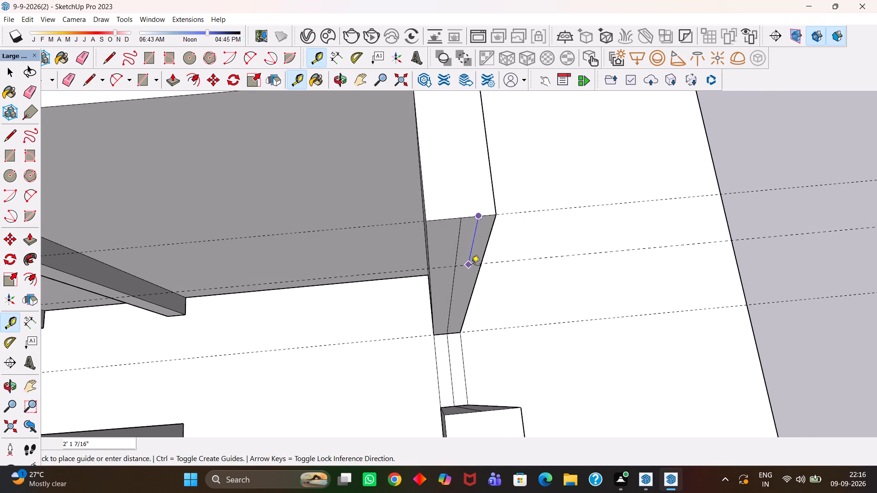
{"action": "type", "text": "4'"}
{"action": "key", "text": "Return"}
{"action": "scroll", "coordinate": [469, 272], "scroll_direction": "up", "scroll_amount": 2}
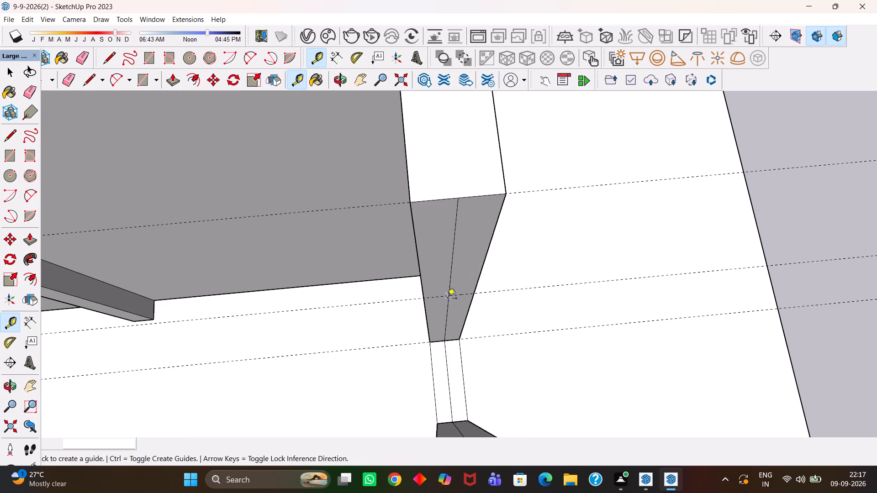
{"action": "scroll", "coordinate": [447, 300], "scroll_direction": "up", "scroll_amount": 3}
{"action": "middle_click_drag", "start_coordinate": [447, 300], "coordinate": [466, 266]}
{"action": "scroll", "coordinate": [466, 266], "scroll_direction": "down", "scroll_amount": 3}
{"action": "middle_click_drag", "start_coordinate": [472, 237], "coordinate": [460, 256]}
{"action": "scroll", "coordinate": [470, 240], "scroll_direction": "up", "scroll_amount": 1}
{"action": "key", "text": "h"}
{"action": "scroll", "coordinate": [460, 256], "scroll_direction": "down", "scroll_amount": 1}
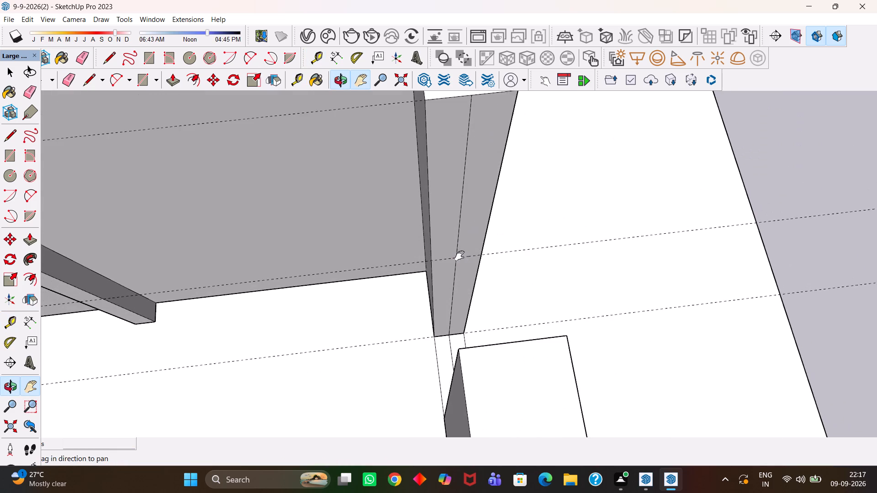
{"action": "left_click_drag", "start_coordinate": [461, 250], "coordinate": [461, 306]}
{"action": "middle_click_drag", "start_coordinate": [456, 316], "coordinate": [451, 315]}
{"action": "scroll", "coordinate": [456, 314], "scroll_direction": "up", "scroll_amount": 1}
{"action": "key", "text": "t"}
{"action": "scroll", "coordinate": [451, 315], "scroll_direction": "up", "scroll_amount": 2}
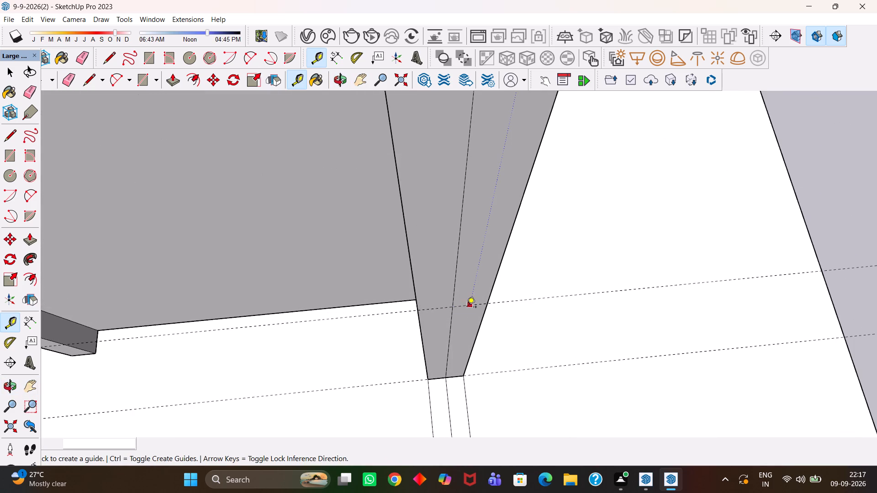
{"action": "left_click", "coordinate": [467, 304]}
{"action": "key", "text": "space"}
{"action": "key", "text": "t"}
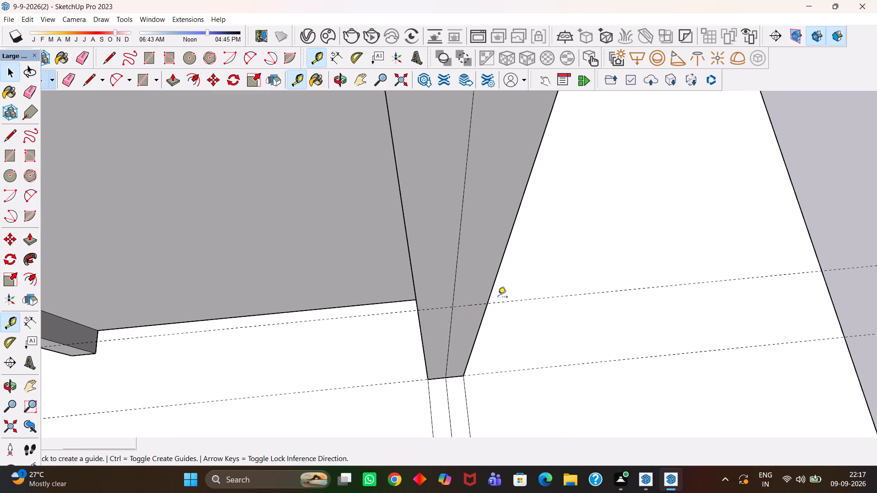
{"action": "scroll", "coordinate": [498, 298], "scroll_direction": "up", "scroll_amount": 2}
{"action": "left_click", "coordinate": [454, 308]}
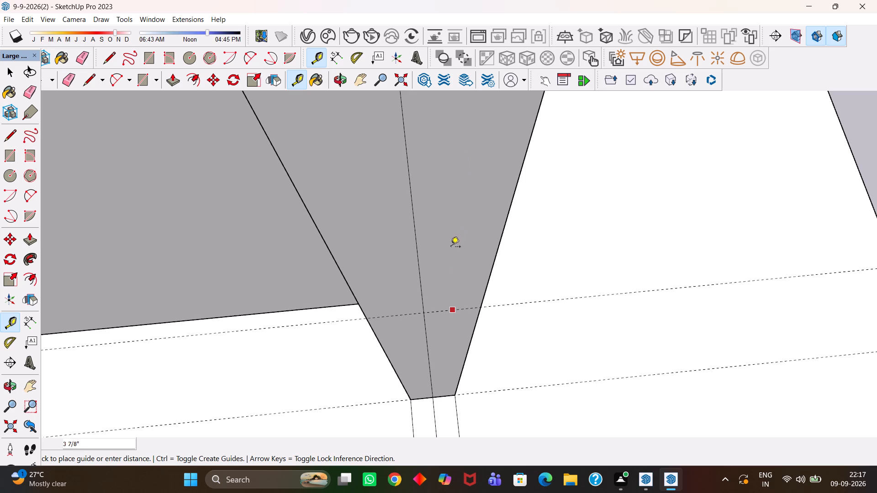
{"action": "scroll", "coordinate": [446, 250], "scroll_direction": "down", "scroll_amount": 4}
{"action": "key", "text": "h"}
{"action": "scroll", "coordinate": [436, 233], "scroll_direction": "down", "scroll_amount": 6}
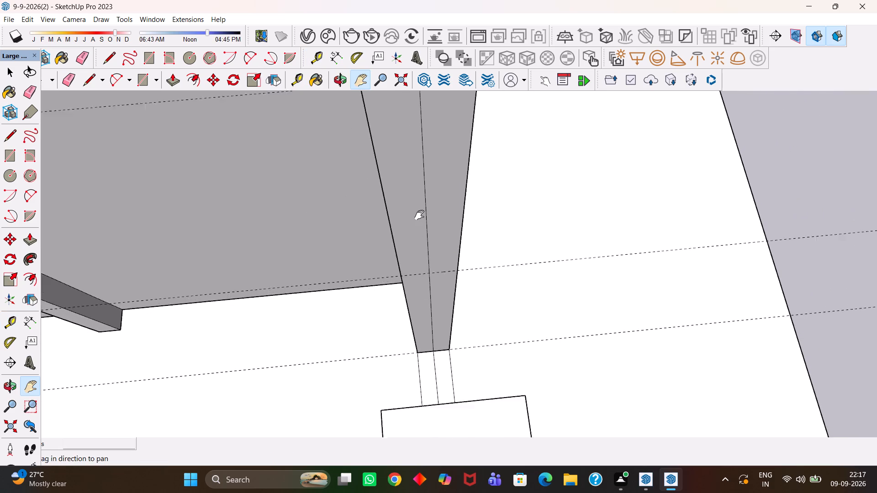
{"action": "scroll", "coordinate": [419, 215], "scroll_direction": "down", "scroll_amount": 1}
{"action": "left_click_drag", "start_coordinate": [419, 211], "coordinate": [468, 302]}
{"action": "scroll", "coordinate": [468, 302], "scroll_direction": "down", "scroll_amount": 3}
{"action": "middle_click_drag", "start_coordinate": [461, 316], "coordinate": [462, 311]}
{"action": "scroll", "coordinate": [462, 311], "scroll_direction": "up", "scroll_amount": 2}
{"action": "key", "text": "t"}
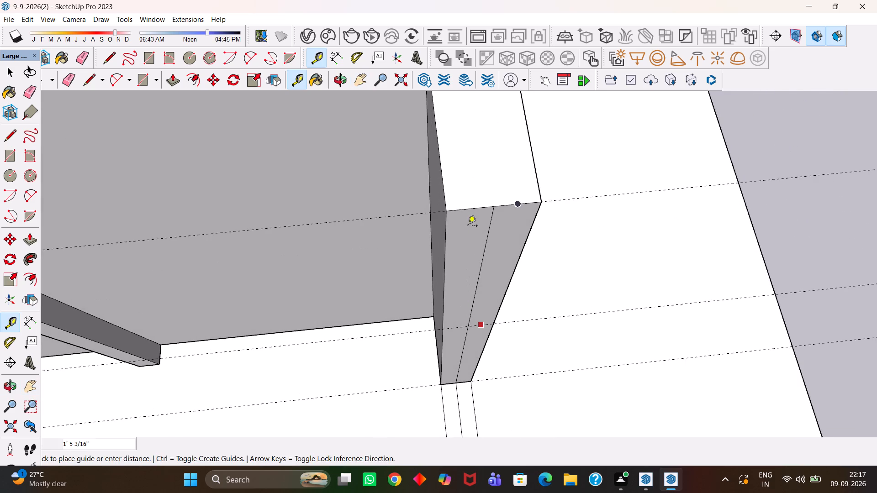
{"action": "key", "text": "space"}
Place a guide 2' below the top edge of the outer wall's end face.
{"action": "key", "text": "t"}
{"action": "left_click", "coordinate": [466, 209]}
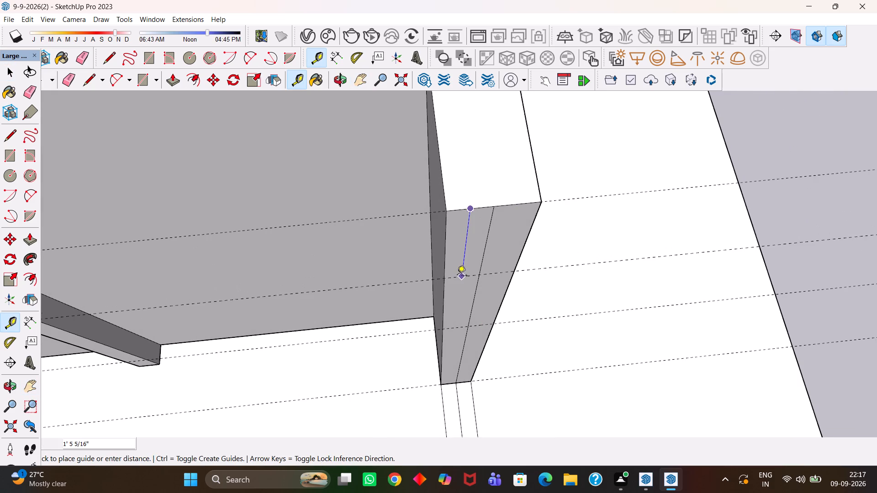
{"action": "type", "text": "2'"}
{"action": "key", "text": "Return"}
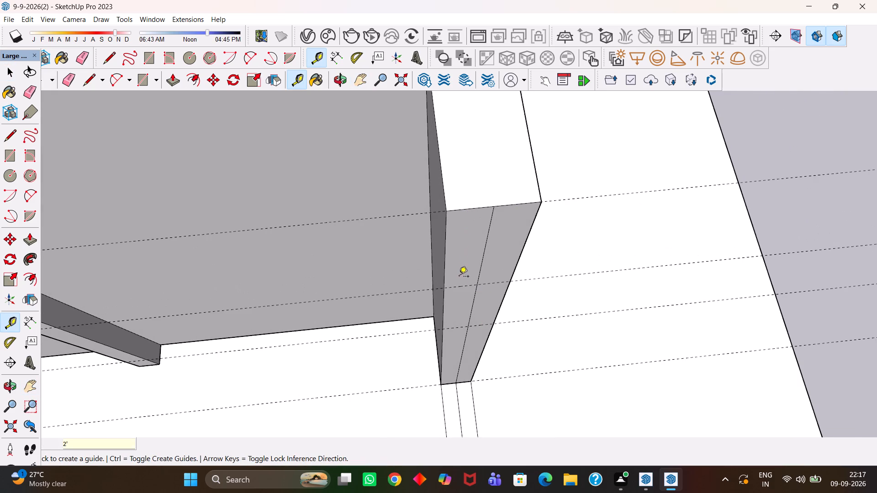
Inside the wall group, draw a rectangle across the end face between the 2' and 4' guides.
{"action": "scroll", "coordinate": [456, 293], "scroll_direction": "up", "scroll_amount": 2}
{"action": "middle_click", "coordinate": [462, 309]}
{"action": "key", "text": "h"}
{"action": "scroll", "coordinate": [461, 307], "scroll_direction": "up", "scroll_amount": 3}
{"action": "left_click_drag", "start_coordinate": [479, 314], "coordinate": [468, 296]}
{"action": "key", "text": "space"}
{"action": "double_click", "coordinate": [463, 292]}
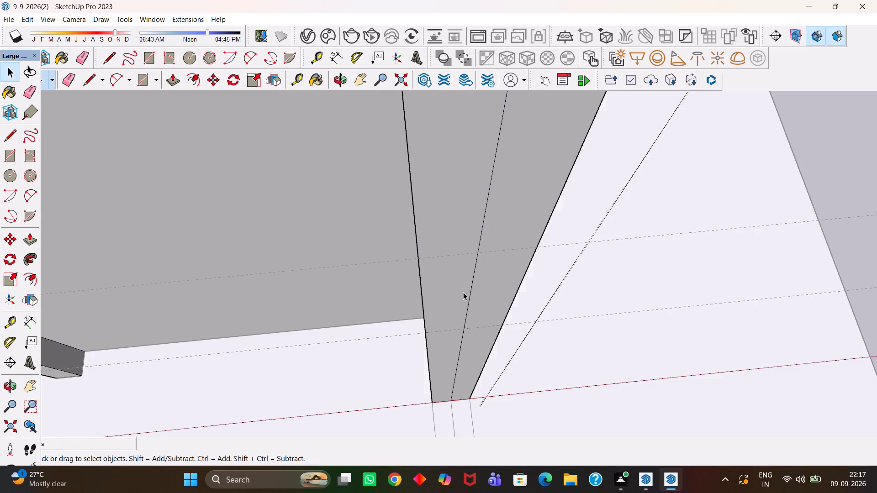
{"action": "left_click", "coordinate": [454, 287]}
{"action": "key", "text": "r"}
{"action": "left_click", "coordinate": [426, 333]}
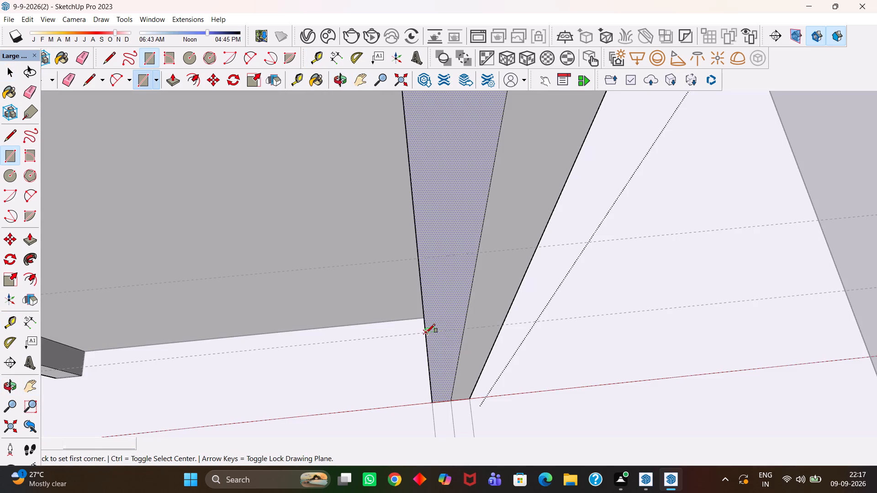
{"action": "left_click", "coordinate": [532, 248]}
Erase the dividing line on the end face above and below the new rectangle.
{"action": "scroll", "coordinate": [507, 253], "scroll_direction": "down", "scroll_amount": 5}
{"action": "key", "text": "space"}
{"action": "key", "text": "e"}
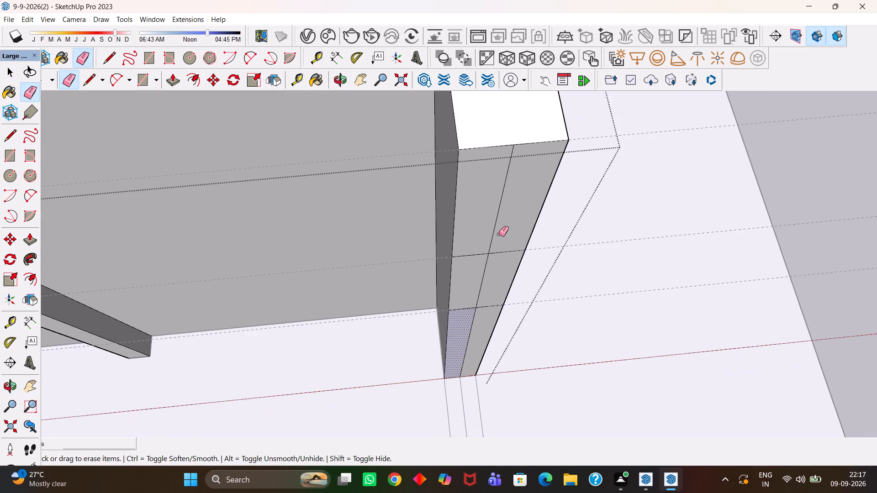
{"action": "left_click_drag", "start_coordinate": [499, 234], "coordinate": [495, 233]}
{"action": "left_click_drag", "start_coordinate": [479, 323], "coordinate": [470, 327]}
Push/Pull the end face's top section across the opening to the facing wall to form the lintel wall.
{"action": "key", "text": "space"}
{"action": "left_click", "coordinate": [502, 215]}
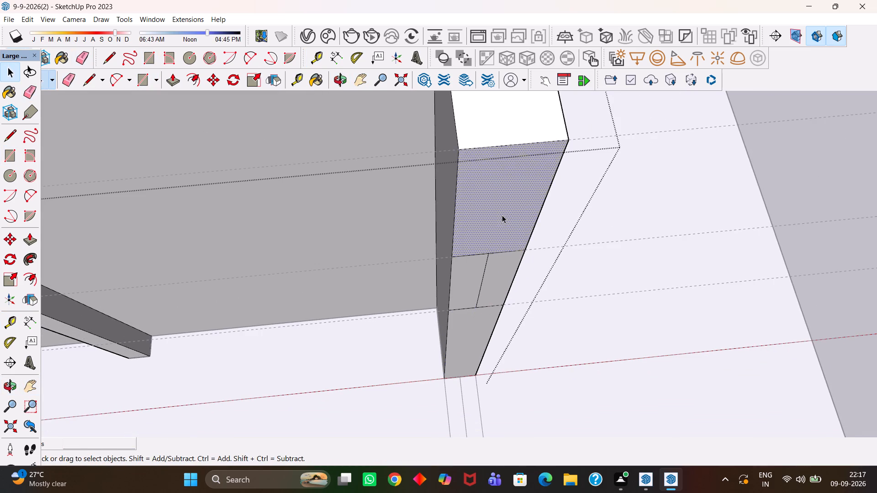
{"action": "scroll", "coordinate": [502, 215], "scroll_direction": "down", "scroll_amount": 3}
{"action": "key", "text": "p"}
{"action": "left_click", "coordinate": [502, 212]}
{"action": "left_click", "coordinate": [592, 370]}
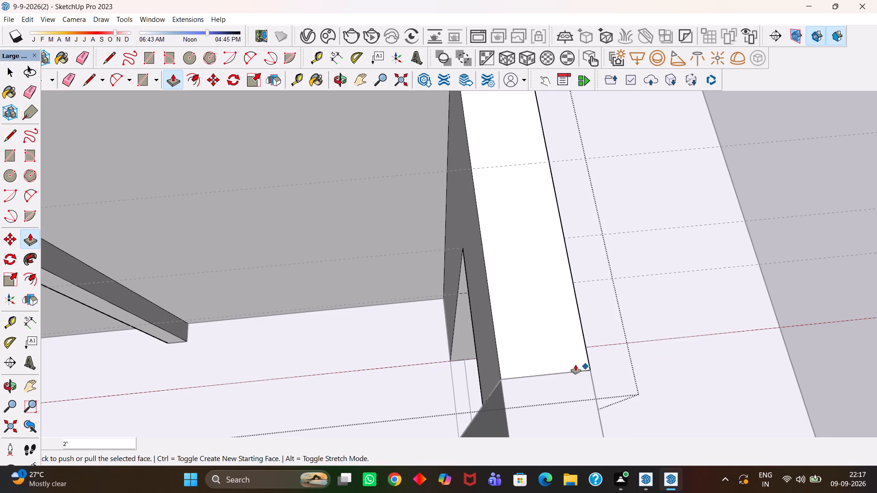
Push/Pull the end face's bottom section across the opening to form the sill wall, and exit the wall group.
{"action": "middle_click_drag", "start_coordinate": [513, 354], "coordinate": [555, 332]}
{"action": "key", "text": "h"}
{"action": "scroll", "coordinate": [542, 337], "scroll_direction": "up", "scroll_amount": 3}
{"action": "left_click_drag", "start_coordinate": [452, 363], "coordinate": [474, 327]}
{"action": "key", "text": "space"}
{"action": "left_click", "coordinate": [478, 299]}
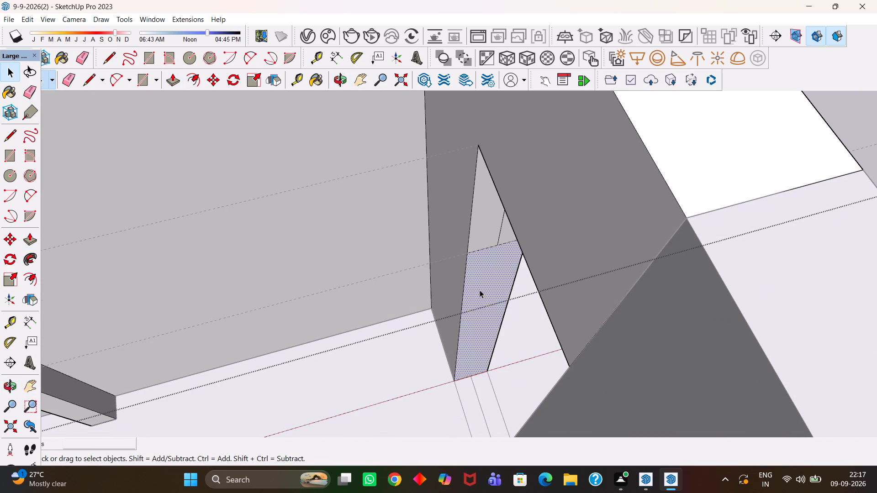
{"action": "key", "text": "p"}
{"action": "left_click", "coordinate": [480, 289]}
{"action": "left_click", "coordinate": [587, 351]}
{"action": "key", "text": "h"}
{"action": "scroll", "coordinate": [528, 336], "scroll_direction": "down", "scroll_amount": 4}
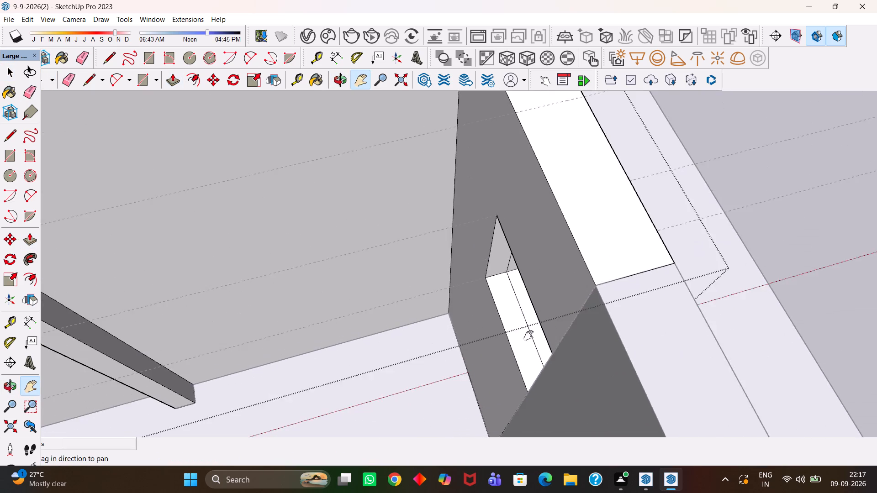
{"action": "scroll", "coordinate": [528, 336], "scroll_direction": "down", "scroll_amount": 10}
{"action": "middle_click_drag", "start_coordinate": [515, 316], "coordinate": [511, 328]}
{"action": "scroll", "coordinate": [511, 328], "scroll_direction": "down", "scroll_amount": 3}
{"action": "key", "text": "space"}
{"action": "double_click", "coordinate": [611, 231]}
Erase the horizontal guides crossing the house at the two window openings of this outer wall.
{"action": "middle_click_drag", "start_coordinate": [533, 300], "coordinate": [528, 312]}
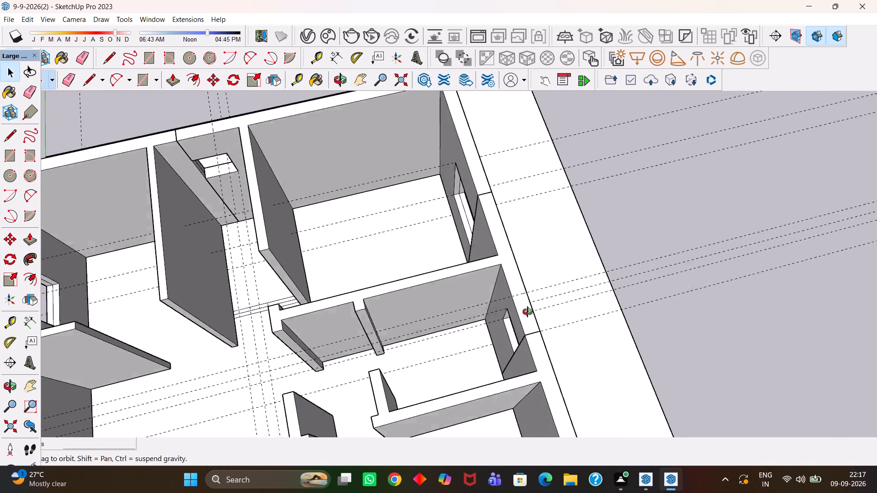
{"action": "middle_click_drag", "start_coordinate": [528, 312], "coordinate": [492, 317]}
{"action": "scroll", "coordinate": [523, 316], "scroll_direction": "up", "scroll_amount": 1}
{"action": "key", "text": "h"}
{"action": "scroll", "coordinate": [492, 317], "scroll_direction": "up", "scroll_amount": 3}
{"action": "scroll", "coordinate": [507, 341], "scroll_direction": "down", "scroll_amount": 3}
{"action": "left_click_drag", "start_coordinate": [516, 342], "coordinate": [497, 337]}
{"action": "key", "text": "e"}
{"action": "left_click_drag", "start_coordinate": [539, 307], "coordinate": [539, 310]}
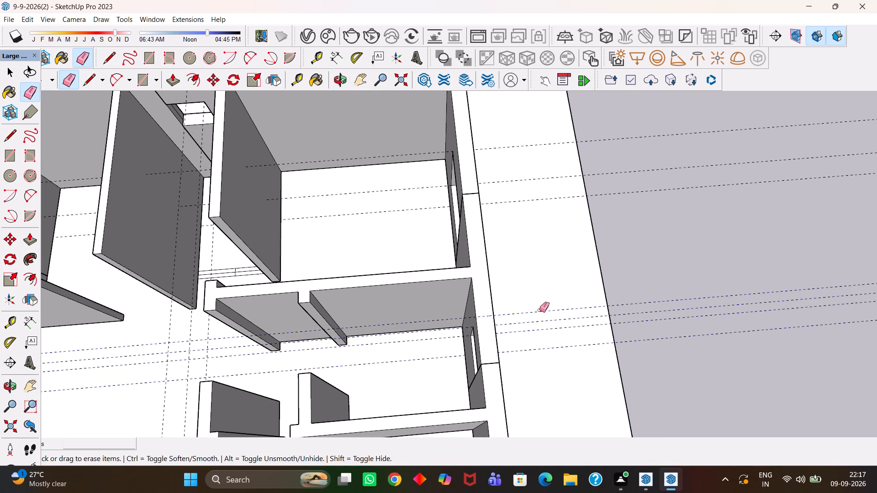
{"action": "left_click_drag", "start_coordinate": [539, 310], "coordinate": [540, 365]}
{"action": "left_click_drag", "start_coordinate": [527, 226], "coordinate": [507, 132]}
Erase the lengthwise guides running through the small window of the narrow room between the two end rooms.
{"action": "scroll", "coordinate": [495, 180], "scroll_direction": "down", "scroll_amount": 3}
{"action": "key", "text": "h"}
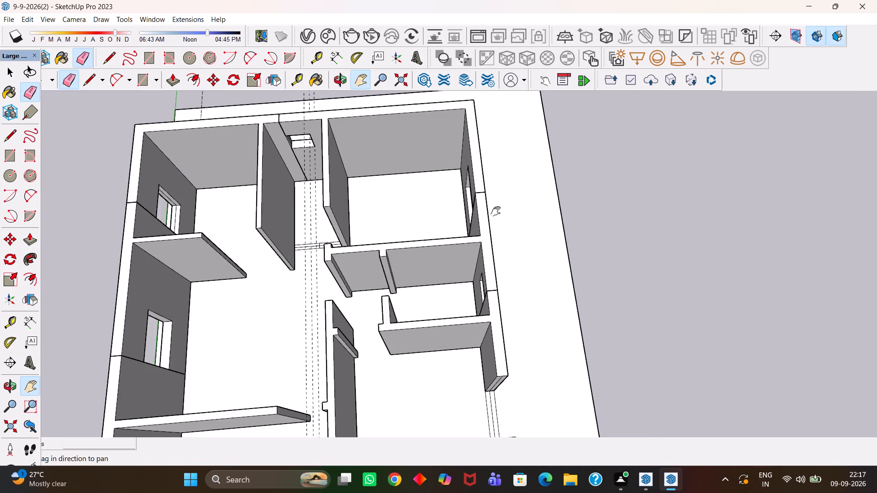
{"action": "scroll", "coordinate": [496, 211], "scroll_direction": "down", "scroll_amount": 9}
{"action": "left_click_drag", "start_coordinate": [405, 253], "coordinate": [515, 241]}
{"action": "middle_click", "coordinate": [484, 226]}
{"action": "scroll", "coordinate": [484, 226], "scroll_direction": "up", "scroll_amount": 6}
{"action": "left_click_drag", "start_coordinate": [502, 183], "coordinate": [502, 280]}
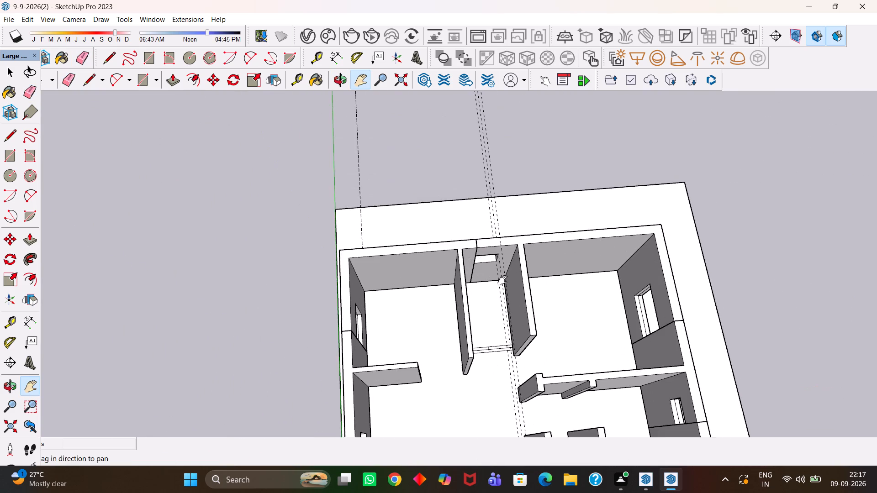
{"action": "scroll", "coordinate": [502, 281], "scroll_direction": "up", "scroll_amount": 4}
{"action": "middle_click_drag", "start_coordinate": [512, 282], "coordinate": [503, 275]}
{"action": "scroll", "coordinate": [503, 275], "scroll_direction": "up", "scroll_amount": 2}
{"action": "left_click_drag", "start_coordinate": [497, 224], "coordinate": [512, 270]}
{"action": "middle_click_drag", "start_coordinate": [512, 277], "coordinate": [507, 278]}
{"action": "scroll", "coordinate": [507, 278], "scroll_direction": "up", "scroll_amount": 3}
{"action": "key", "text": "e"}
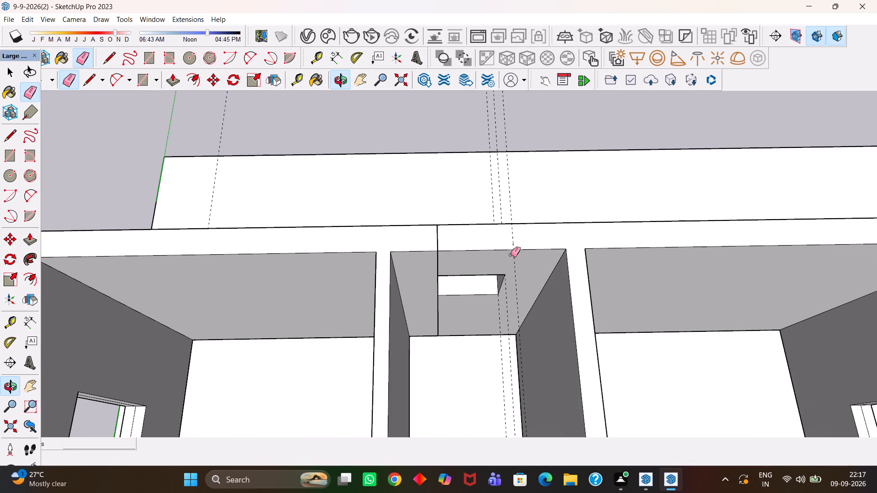
{"action": "left_click_drag", "start_coordinate": [528, 191], "coordinate": [492, 189]}
Examine the rooms and partitions, from the end rooms' windows to the stub walls on the cross wall.
{"action": "scroll", "coordinate": [485, 193], "scroll_direction": "down", "scroll_amount": 10}
{"action": "key", "text": "h"}
{"action": "scroll", "coordinate": [490, 275], "scroll_direction": "up", "scroll_amount": 5}
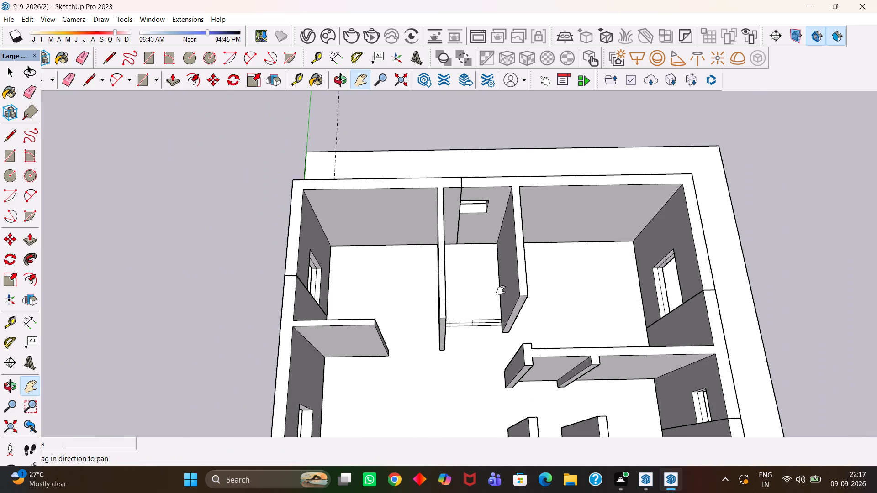
{"action": "key", "text": "h"}
{"action": "scroll", "coordinate": [496, 299], "scroll_direction": "up", "scroll_amount": 8}
{"action": "scroll", "coordinate": [484, 327], "scroll_direction": "down", "scroll_amount": 7}
{"action": "key", "text": "h"}
{"action": "left_click_drag", "start_coordinate": [553, 364], "coordinate": [551, 282]}
{"action": "scroll", "coordinate": [549, 273], "scroll_direction": "down", "scroll_amount": 5}
{"action": "scroll", "coordinate": [491, 300], "scroll_direction": "up", "scroll_amount": 3}
{"action": "middle_click_drag", "start_coordinate": [491, 300], "coordinate": [483, 307]}
{"action": "scroll", "coordinate": [483, 307], "scroll_direction": "up", "scroll_amount": 4}
{"action": "left_click_drag", "start_coordinate": [424, 273], "coordinate": [499, 294]}
{"action": "scroll", "coordinate": [451, 285], "scroll_direction": "down", "scroll_amount": 4}
{"action": "scroll", "coordinate": [449, 285], "scroll_direction": "up", "scroll_amount": 1}
{"action": "middle_click_drag", "start_coordinate": [402, 306], "coordinate": [395, 302]}
{"action": "scroll", "coordinate": [395, 302], "scroll_direction": "up", "scroll_amount": 1}
{"action": "scroll", "coordinate": [395, 302], "scroll_direction": "down", "scroll_amount": 3}
{"action": "key", "text": "h"}
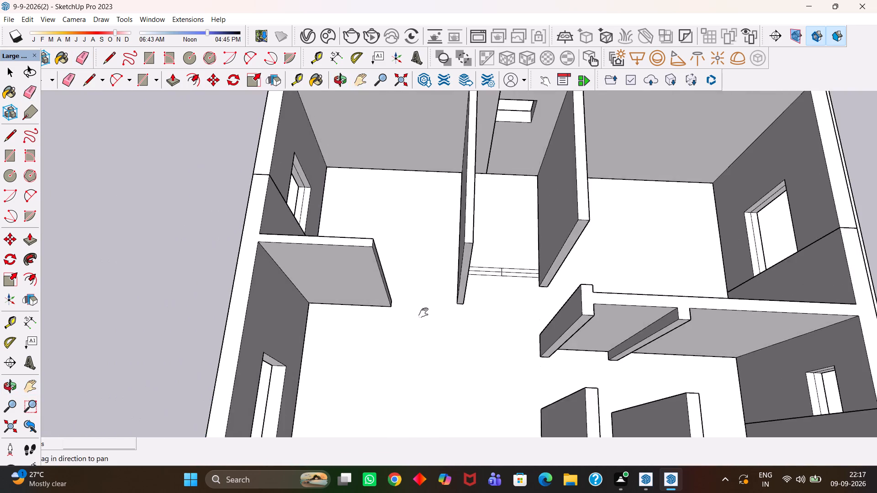
{"action": "scroll", "coordinate": [423, 313], "scroll_direction": "down", "scroll_amount": 6}
{"action": "middle_click_drag", "start_coordinate": [468, 336], "coordinate": [502, 364]}
{"action": "key", "text": "h"}
{"action": "left_click_drag", "start_coordinate": [589, 328], "coordinate": [482, 272]}
{"action": "scroll", "coordinate": [476, 273], "scroll_direction": "up", "scroll_amount": 9}
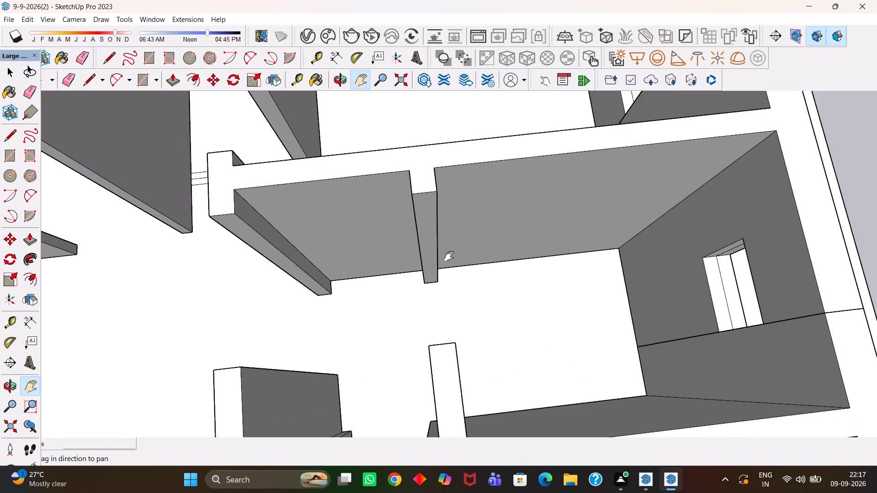
{"action": "scroll", "coordinate": [442, 262], "scroll_direction": "up", "scroll_amount": 4}
{"action": "scroll", "coordinate": [442, 262], "scroll_direction": "down", "scroll_amount": 5}
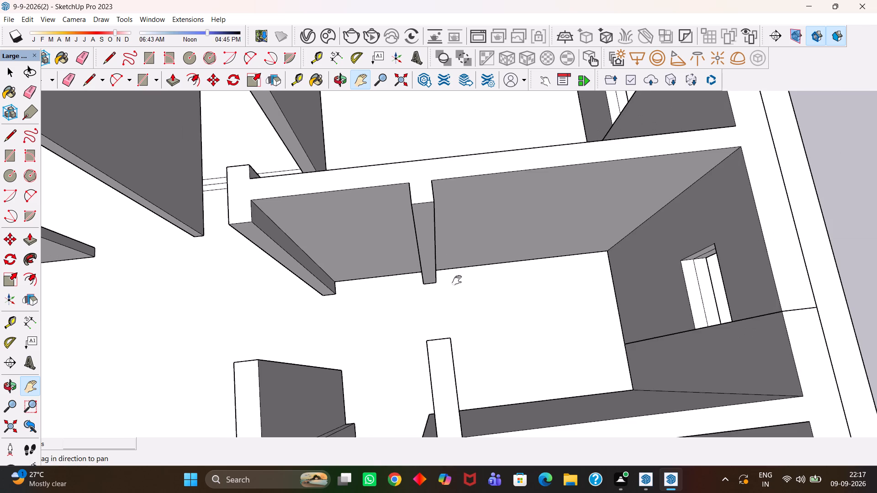
{"action": "scroll", "coordinate": [482, 310], "scroll_direction": "down", "scroll_amount": 3}
{"action": "middle_click_drag", "start_coordinate": [481, 317], "coordinate": [469, 299]}
{"action": "scroll", "coordinate": [460, 311], "scroll_direction": "up", "scroll_amount": 1}
{"action": "key", "text": "h"}
{"action": "scroll", "coordinate": [469, 299], "scroll_direction": "up", "scroll_amount": 3}
{"action": "left_click_drag", "start_coordinate": [402, 254], "coordinate": [444, 309]}
{"action": "scroll", "coordinate": [453, 319], "scroll_direction": "down", "scroll_amount": 3}
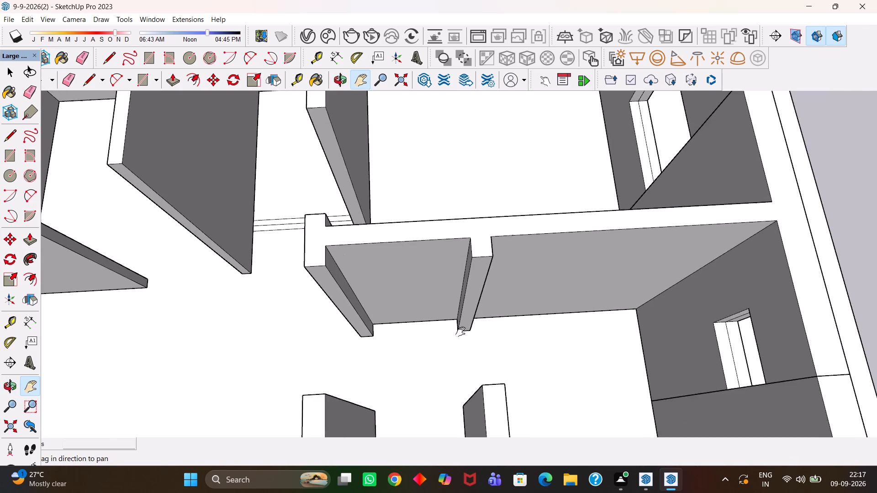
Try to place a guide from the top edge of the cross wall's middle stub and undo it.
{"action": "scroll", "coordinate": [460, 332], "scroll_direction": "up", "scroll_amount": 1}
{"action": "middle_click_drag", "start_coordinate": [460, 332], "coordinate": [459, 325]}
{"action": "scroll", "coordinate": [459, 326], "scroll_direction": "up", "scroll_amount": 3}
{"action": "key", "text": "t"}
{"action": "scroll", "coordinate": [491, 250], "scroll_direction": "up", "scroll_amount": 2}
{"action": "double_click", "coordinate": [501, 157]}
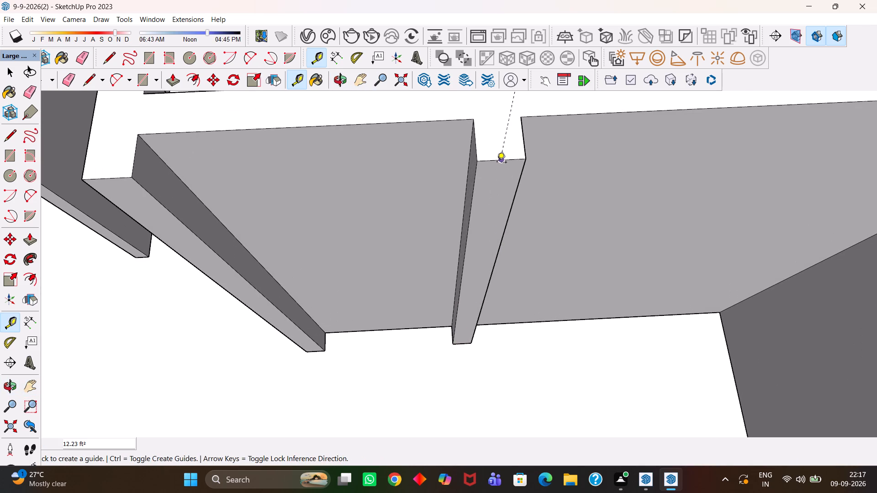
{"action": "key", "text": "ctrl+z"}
Place a guide along the top edge of the middle stub wall's end face and another 3' below it.
{"action": "scroll", "coordinate": [497, 163], "scroll_direction": "up", "scroll_amount": 3}
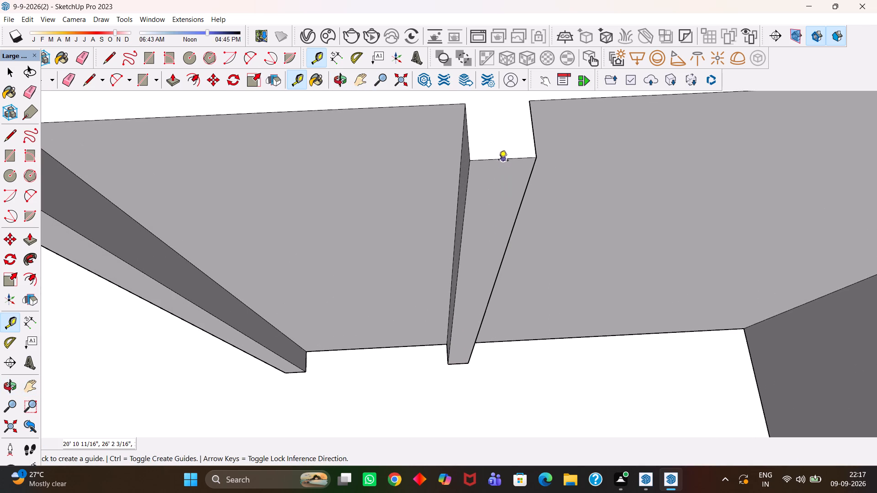
{"action": "double_click", "coordinate": [493, 160]}
{"action": "scroll", "coordinate": [493, 160], "scroll_direction": "down", "scroll_amount": 4}
{"action": "scroll", "coordinate": [486, 169], "scroll_direction": "up", "scroll_amount": 3}
{"action": "key", "text": "t"}
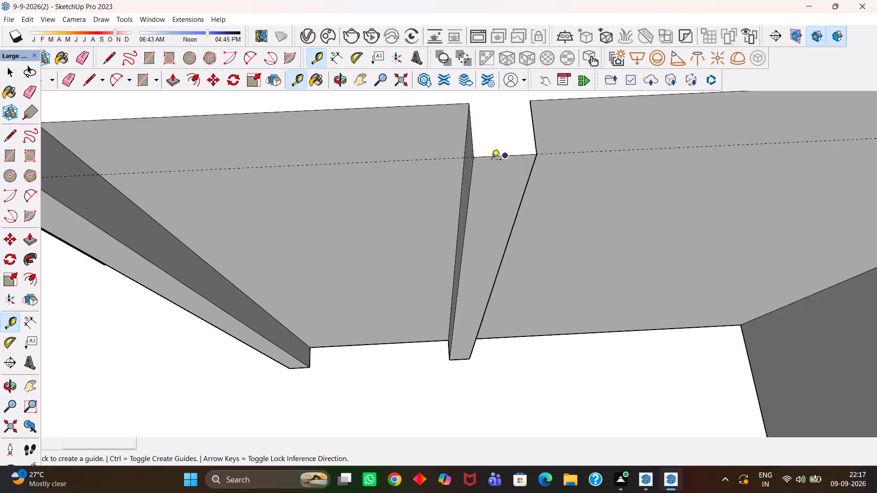
{"action": "left_click", "coordinate": [491, 157]}
{"action": "type", "text": "3'"}
{"action": "key", "text": "Return"}
Draw a line across the middle stub wall's end face along the lower guide to split off its upper part.
{"action": "scroll", "coordinate": [484, 244], "scroll_direction": "up", "scroll_amount": 3}
{"action": "key", "text": "h"}
{"action": "left_click_drag", "start_coordinate": [491, 249], "coordinate": [486, 231]}
{"action": "key", "text": "space"}
{"action": "double_click", "coordinate": [486, 231]}
{"action": "key", "text": "l"}
{"action": "left_click", "coordinate": [496, 264]}
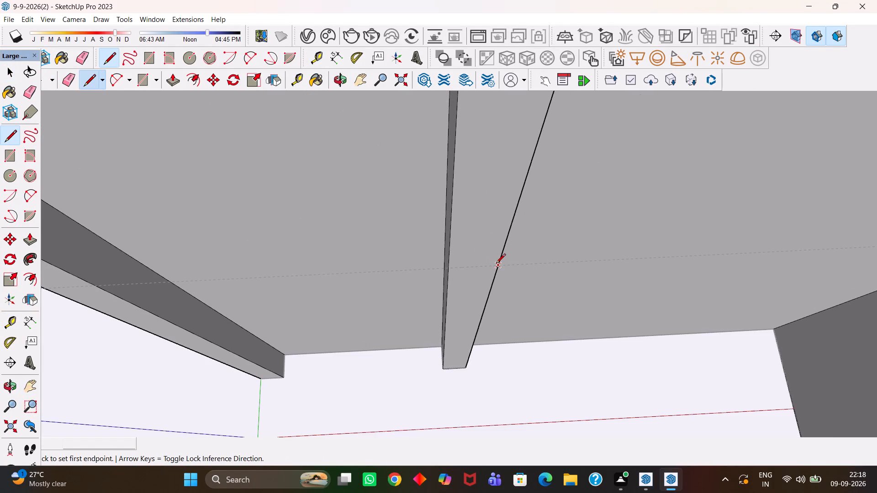
{"action": "left_click", "coordinate": [449, 265]}
{"action": "key", "text": "space"}
Push/Pull the upper part of the middle stub's end face across the door opening to the facing wall, forming a lintel.
{"action": "scroll", "coordinate": [466, 250], "scroll_direction": "down", "scroll_amount": 5}
{"action": "left_click", "coordinate": [479, 220]}
{"action": "scroll", "coordinate": [479, 220], "scroll_direction": "down", "scroll_amount": 4}
{"action": "key", "text": "p"}
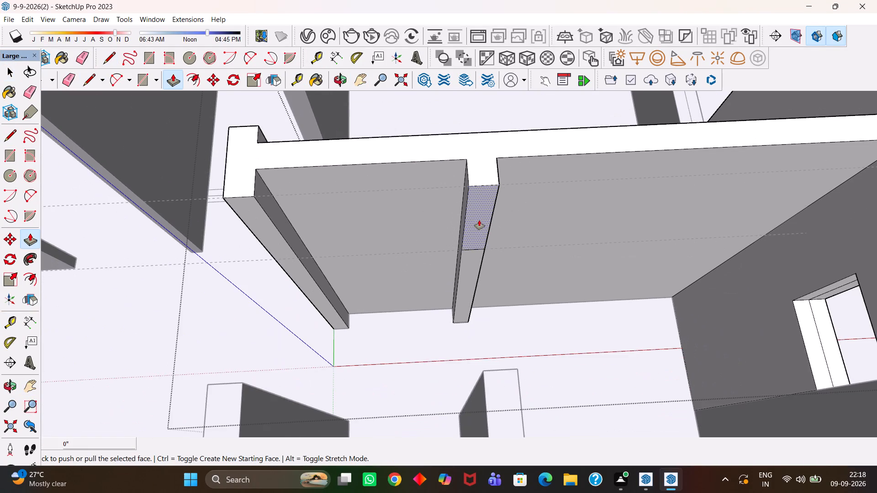
{"action": "left_click", "coordinate": [479, 220]}
{"action": "left_click", "coordinate": [515, 370]}
{"action": "key", "text": "h"}
{"action": "scroll", "coordinate": [492, 330], "scroll_direction": "down", "scroll_amount": 5}
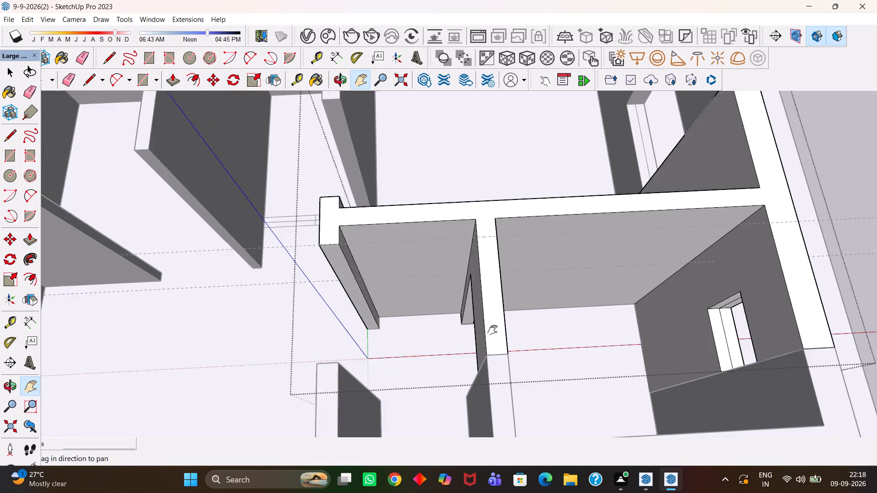
{"action": "scroll", "coordinate": [492, 330], "scroll_direction": "down", "scroll_amount": 2}
{"action": "left_click_drag", "start_coordinate": [498, 345], "coordinate": [482, 254]}
{"action": "scroll", "coordinate": [471, 246], "scroll_direction": "down", "scroll_amount": 6}
{"action": "key", "text": "space"}
{"action": "double_click", "coordinate": [747, 153]}
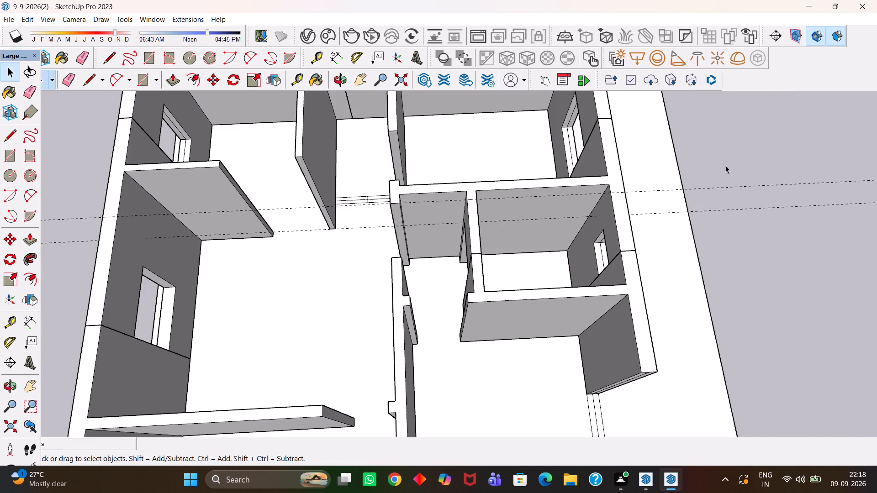
Draw a line across the end face of the stub at the cross wall's free end, along the lower guide.
{"action": "scroll", "coordinate": [650, 249], "scroll_direction": "up", "scroll_amount": 3}
{"action": "key", "text": "h"}
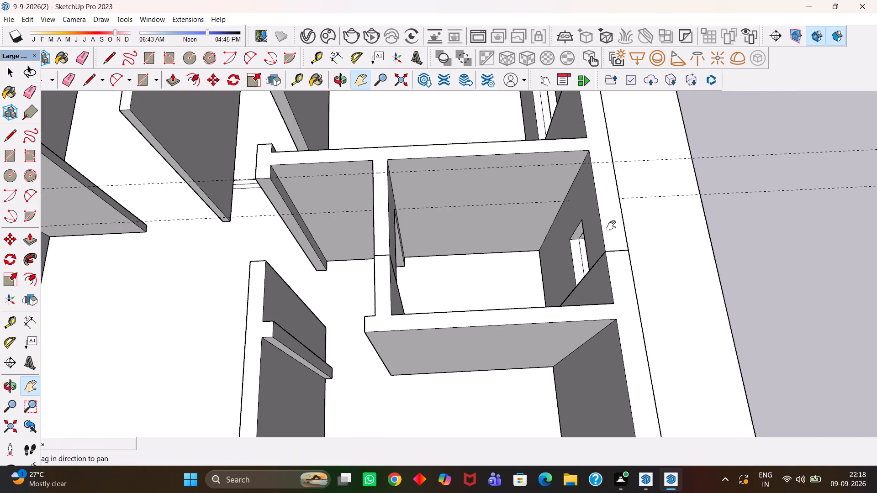
{"action": "key", "text": "h"}
{"action": "scroll", "coordinate": [561, 256], "scroll_direction": "down", "scroll_amount": 4}
{"action": "scroll", "coordinate": [457, 299], "scroll_direction": "up", "scroll_amount": 5}
{"action": "scroll", "coordinate": [393, 266], "scroll_direction": "down", "scroll_amount": 5}
{"action": "left_click_drag", "start_coordinate": [335, 214], "coordinate": [428, 299]}
{"action": "scroll", "coordinate": [436, 299], "scroll_direction": "up", "scroll_amount": 2}
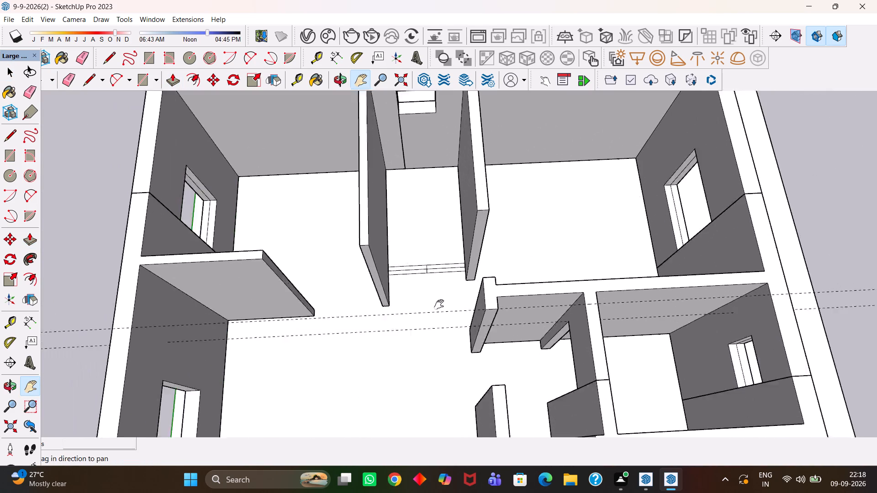
{"action": "scroll", "coordinate": [439, 304], "scroll_direction": "up", "scroll_amount": 5}
{"action": "left_click_drag", "start_coordinate": [508, 340], "coordinate": [454, 260]}
{"action": "key", "text": "space"}
{"action": "left_click", "coordinate": [452, 226]}
{"action": "left_click", "coordinate": [452, 226]}
{"action": "scroll", "coordinate": [449, 230], "scroll_direction": "up", "scroll_amount": 2}
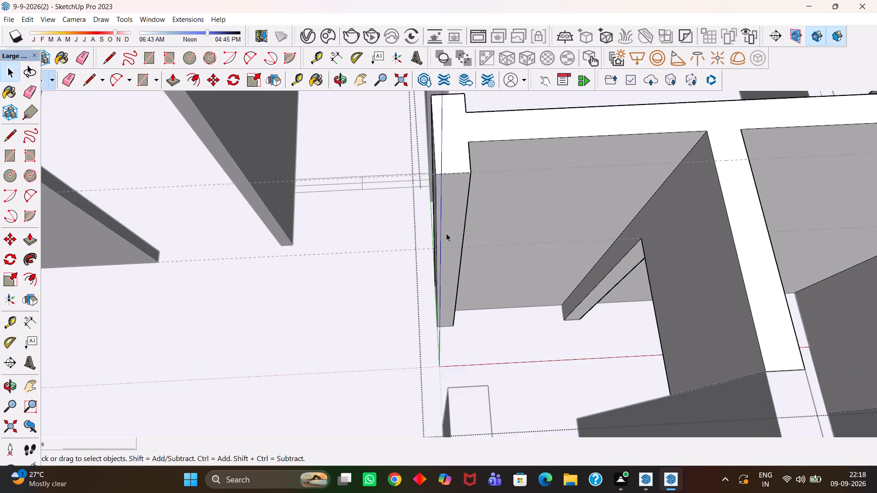
{"action": "scroll", "coordinate": [446, 233], "scroll_direction": "up", "scroll_amount": 2}
{"action": "key", "text": "l"}
{"action": "left_click", "coordinate": [464, 249]}
{"action": "left_click", "coordinate": [435, 248]}
{"action": "key", "text": "space"}
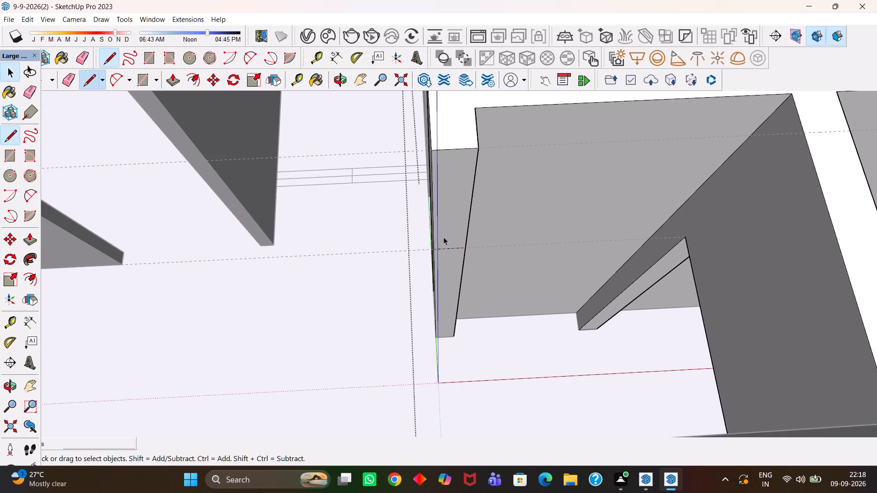
Push/Pull the upper part of that stub's end face about 3' across the opening to the facing wall as a lintel.
{"action": "left_click", "coordinate": [447, 231]}
{"action": "scroll", "coordinate": [447, 231], "scroll_direction": "down", "scroll_amount": 4}
{"action": "key", "text": "p"}
{"action": "left_click", "coordinate": [449, 227]}
{"action": "left_click", "coordinate": [479, 352]}
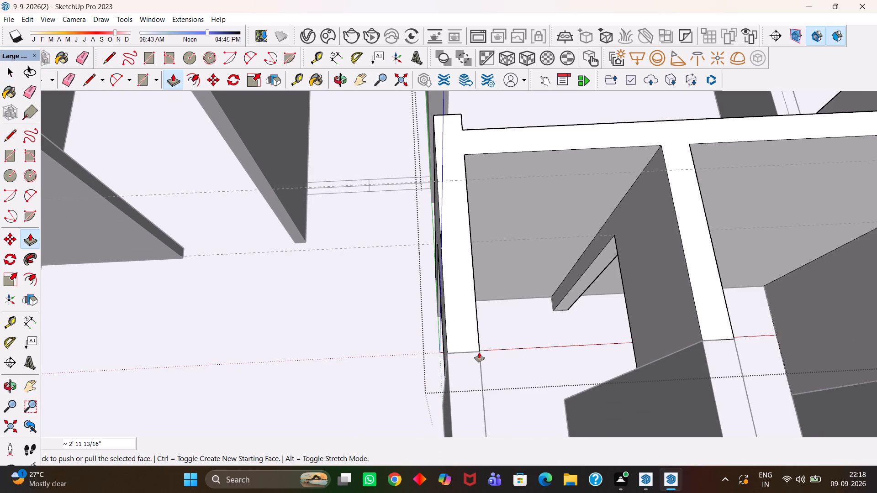
{"action": "scroll", "coordinate": [474, 331], "scroll_direction": "down", "scroll_amount": 17}
{"action": "key", "text": "h"}
{"action": "key", "text": "space"}
{"action": "double_click", "coordinate": [736, 260]}
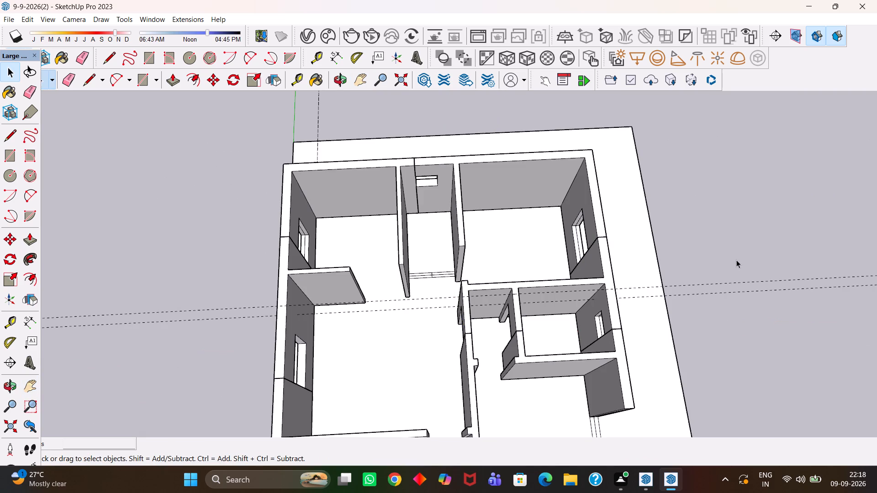
Save the house model.
{"action": "scroll", "coordinate": [581, 329], "scroll_direction": "up", "scroll_amount": 6}
{"action": "key", "text": "ctrl+s"}
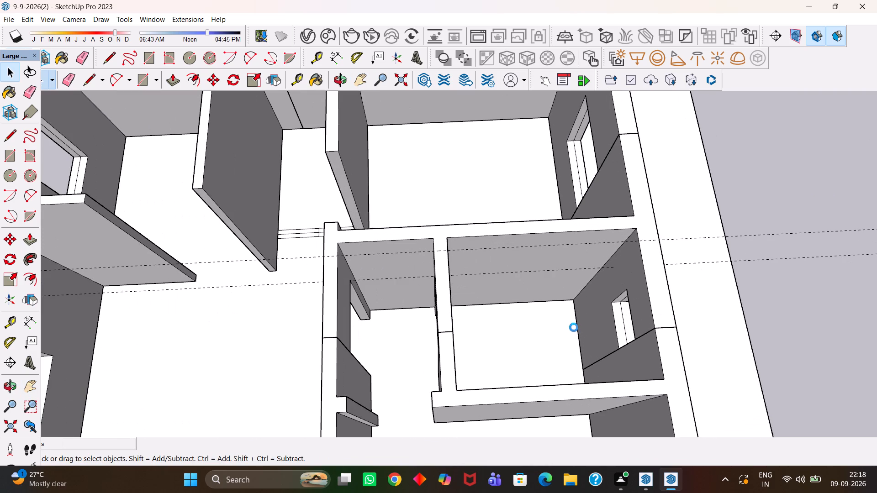
{"action": "key", "text": "ctrl+s"}
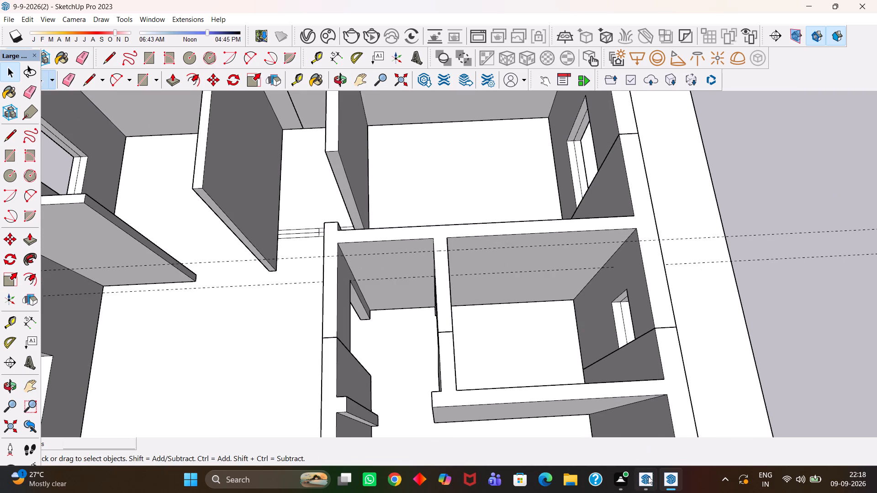
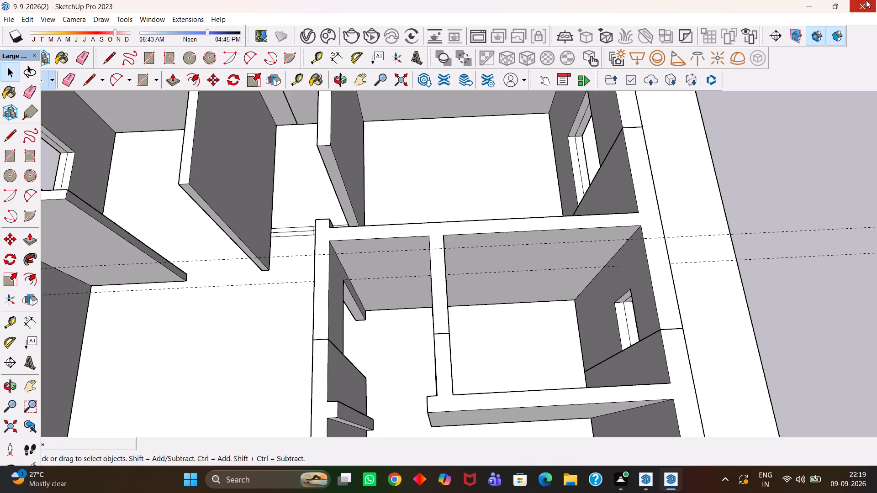
Place a guide 3' below the top edge of the stub's end face, midway along the wall facing the partition's free end.
{"action": "scroll", "coordinate": [866, 0], "scroll_direction": "up", "scroll_amount": 3}
{"action": "scroll", "coordinate": [447, 256], "scroll_direction": "down", "scroll_amount": 8}
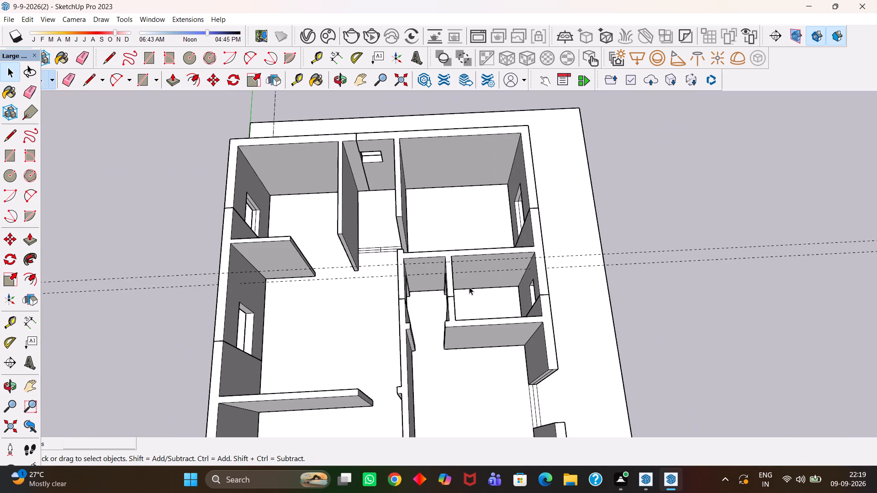
{"action": "scroll", "coordinate": [469, 287], "scroll_direction": "up", "scroll_amount": 2}
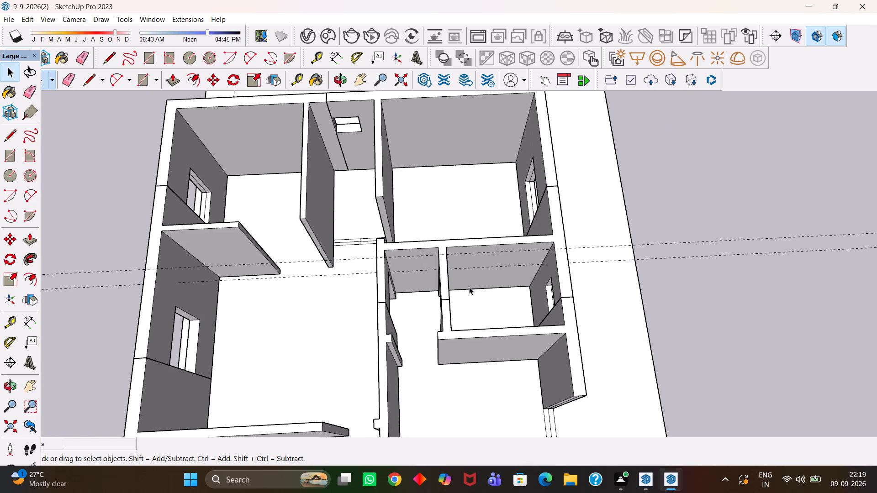
{"action": "scroll", "coordinate": [469, 287], "scroll_direction": "up", "scroll_amount": 1}
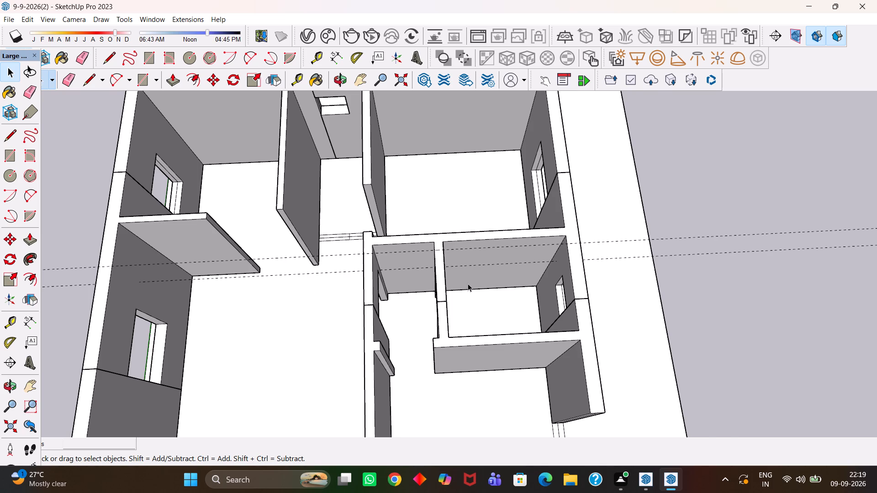
{"action": "scroll", "coordinate": [468, 283], "scroll_direction": "up", "scroll_amount": 2}
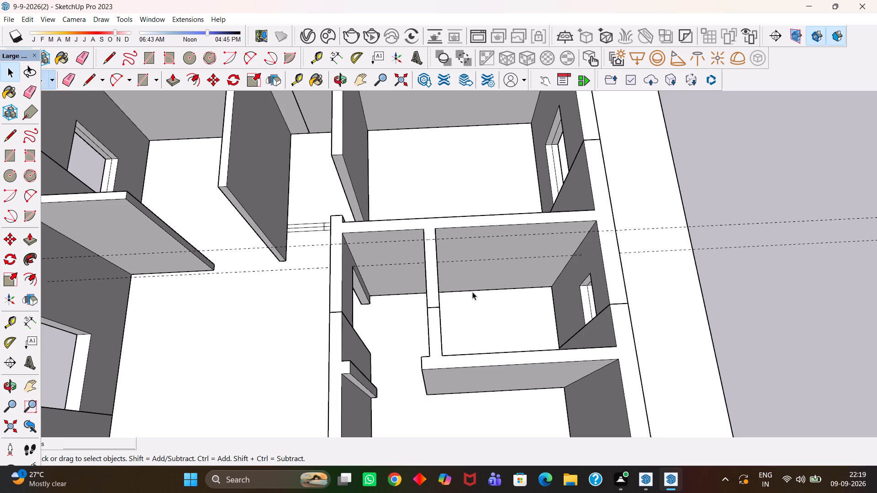
{"action": "key", "text": "h"}
{"action": "scroll", "coordinate": [611, 437], "scroll_direction": "down", "scroll_amount": 13}
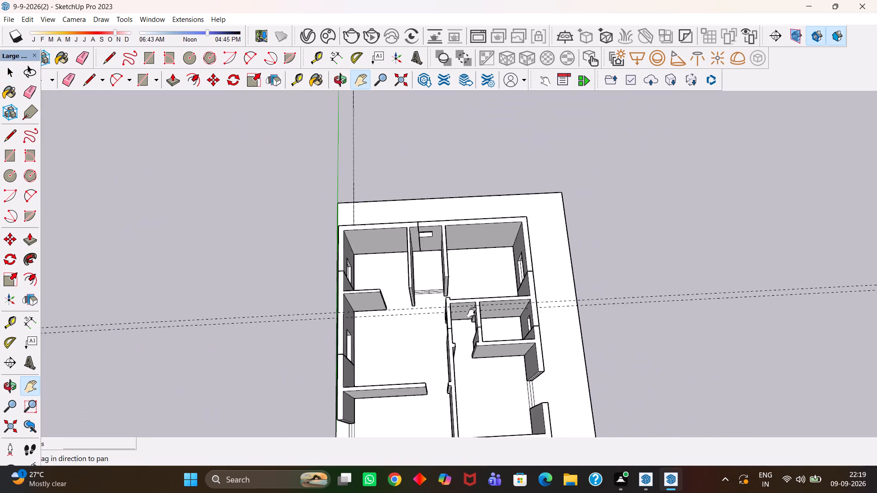
{"action": "scroll", "coordinate": [474, 324], "scroll_direction": "up", "scroll_amount": 11}
{"action": "middle_click_drag", "start_coordinate": [484, 339], "coordinate": [486, 351]}
{"action": "key", "text": "h"}
{"action": "scroll", "coordinate": [470, 346], "scroll_direction": "down", "scroll_amount": 6}
{"action": "scroll", "coordinate": [426, 279], "scroll_direction": "down", "scroll_amount": 5}
{"action": "left_click_drag", "start_coordinate": [475, 372], "coordinate": [501, 250]}
{"action": "scroll", "coordinate": [413, 253], "scroll_direction": "up", "scroll_amount": 8}
{"action": "scroll", "coordinate": [468, 223], "scroll_direction": "up", "scroll_amount": 3}
{"action": "key", "text": "h"}
{"action": "scroll", "coordinate": [468, 223], "scroll_direction": "down", "scroll_amount": 4}
{"action": "middle_click_drag", "start_coordinate": [451, 229], "coordinate": [462, 238]}
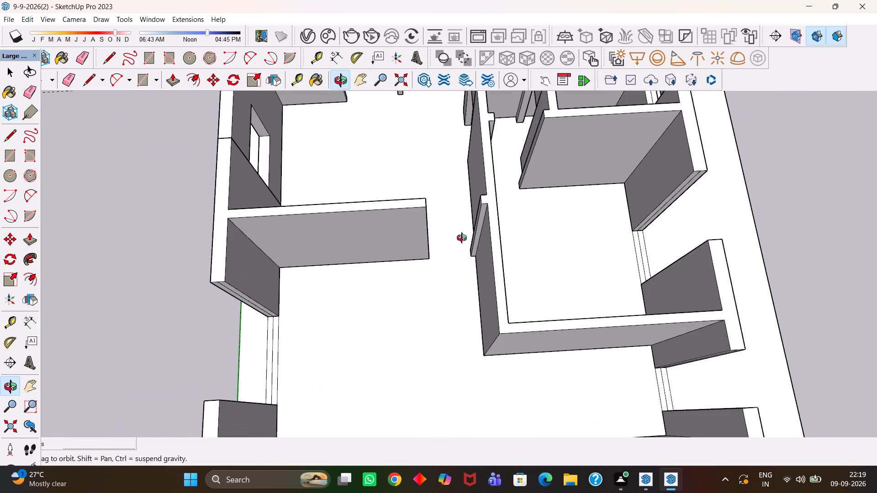
{"action": "middle_click_drag", "start_coordinate": [462, 238], "coordinate": [570, 262]}
{"action": "scroll", "coordinate": [569, 263], "scroll_direction": "up", "scroll_amount": 3}
{"action": "left_click_drag", "start_coordinate": [434, 210], "coordinate": [465, 305]}
{"action": "scroll", "coordinate": [551, 296], "scroll_direction": "up", "scroll_amount": 2}
{"action": "scroll", "coordinate": [434, 278], "scroll_direction": "up", "scroll_amount": 1}
{"action": "middle_click_drag", "start_coordinate": [434, 278], "coordinate": [650, 222]}
{"action": "scroll", "coordinate": [650, 222], "scroll_direction": "down", "scroll_amount": 3}
{"action": "middle_click_drag", "start_coordinate": [532, 250], "coordinate": [539, 248]}
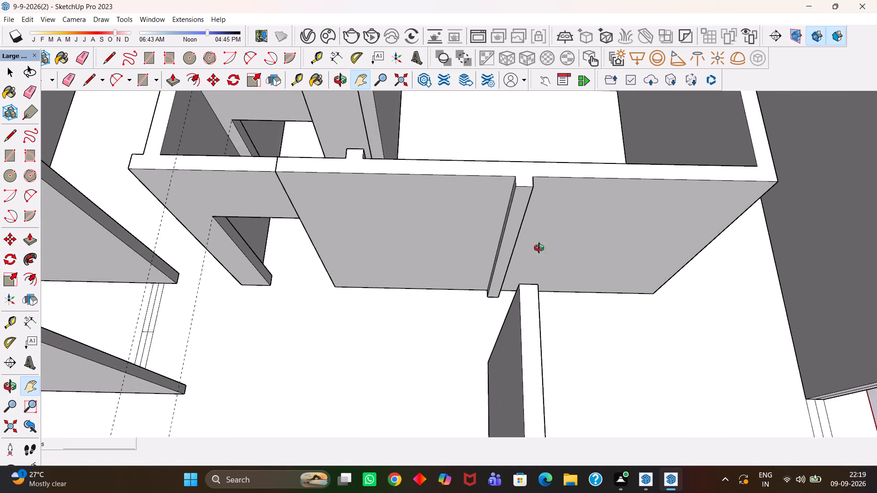
{"action": "middle_click_drag", "start_coordinate": [539, 248], "coordinate": [571, 214]}
{"action": "scroll", "coordinate": [560, 202], "scroll_direction": "up", "scroll_amount": 1}
{"action": "left_click_drag", "start_coordinate": [558, 203], "coordinate": [542, 279]}
{"action": "middle_click_drag", "start_coordinate": [506, 282], "coordinate": [485, 285]}
{"action": "key", "text": "h"}
{"action": "scroll", "coordinate": [485, 274], "scroll_direction": "up", "scroll_amount": 1}
{"action": "left_click_drag", "start_coordinate": [482, 259], "coordinate": [483, 308]}
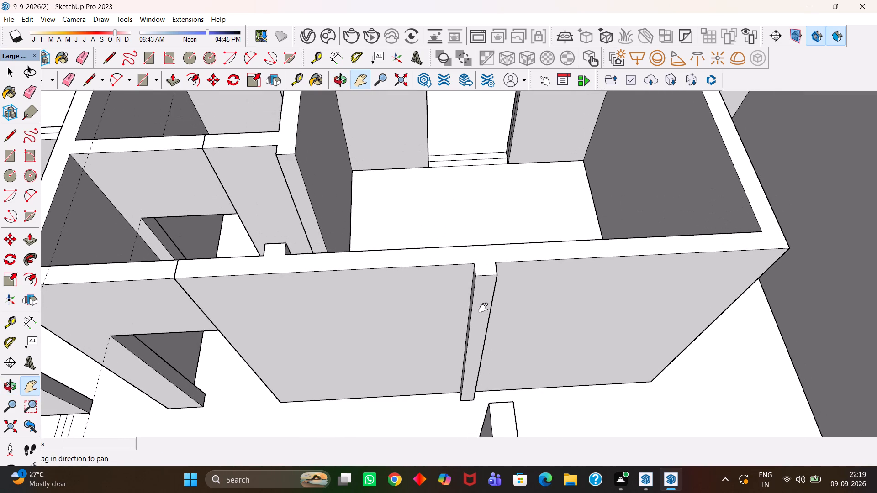
{"action": "middle_click", "coordinate": [483, 307]}
{"action": "key", "text": "t"}
{"action": "scroll", "coordinate": [483, 305], "scroll_direction": "up", "scroll_amount": 2}
{"action": "double_click", "coordinate": [486, 269]}
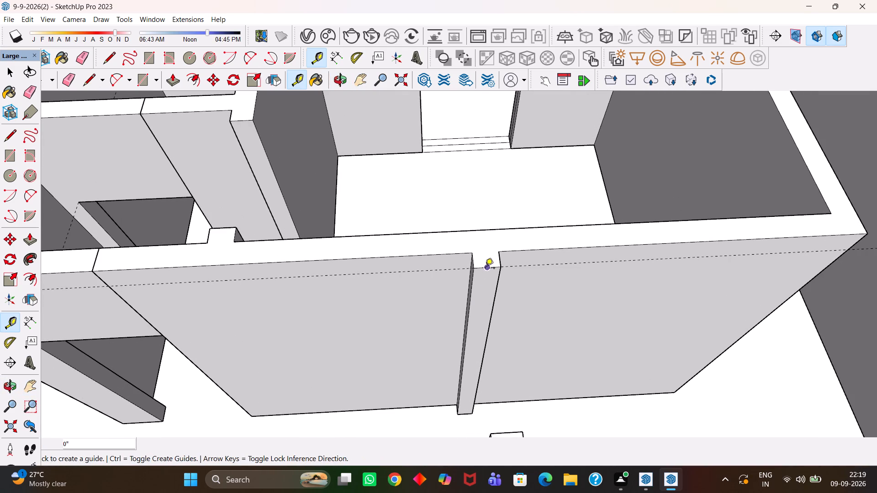
{"action": "left_click", "coordinate": [485, 267]}
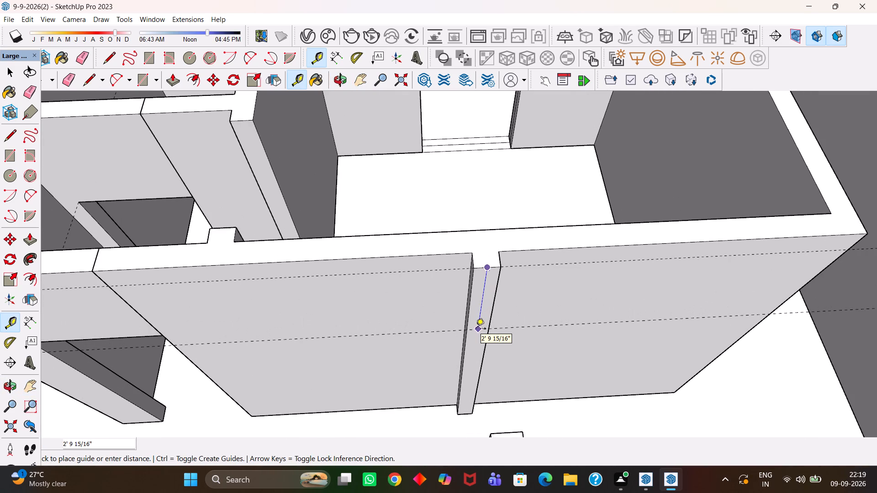
{"action": "type", "text": "3'"}
{"action": "key", "text": "Return"}
Open the wall group and draw a line across the stub's end face along the lower guide.
{"action": "key", "text": "space"}
{"action": "scroll", "coordinate": [474, 327], "scroll_direction": "up", "scroll_amount": 1}
{"action": "left_click", "coordinate": [482, 317]}
{"action": "scroll", "coordinate": [482, 317], "scroll_direction": "up", "scroll_amount": 2}
{"action": "double_click", "coordinate": [482, 317]}
{"action": "scroll", "coordinate": [485, 317], "scroll_direction": "up", "scroll_amount": 2}
{"action": "key", "text": "l"}
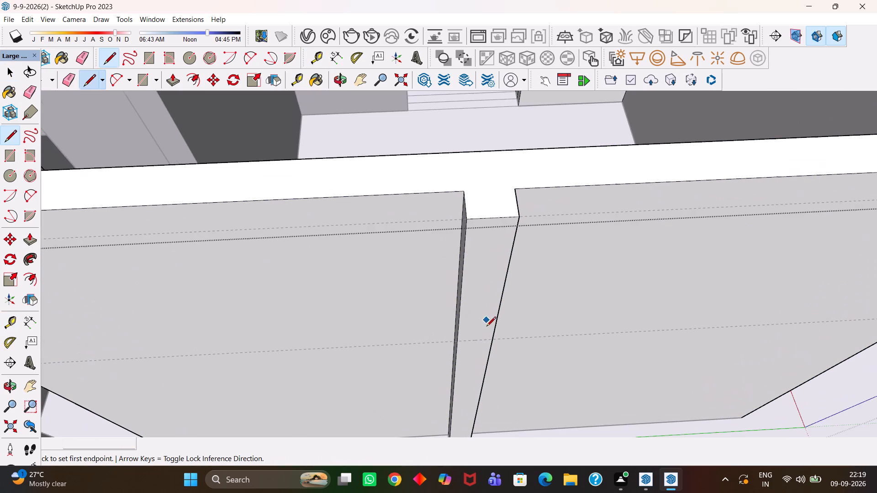
{"action": "left_click", "coordinate": [496, 338]}
{"action": "left_click", "coordinate": [458, 339]}
{"action": "key", "text": "space"}
{"action": "left_click", "coordinate": [485, 317]}
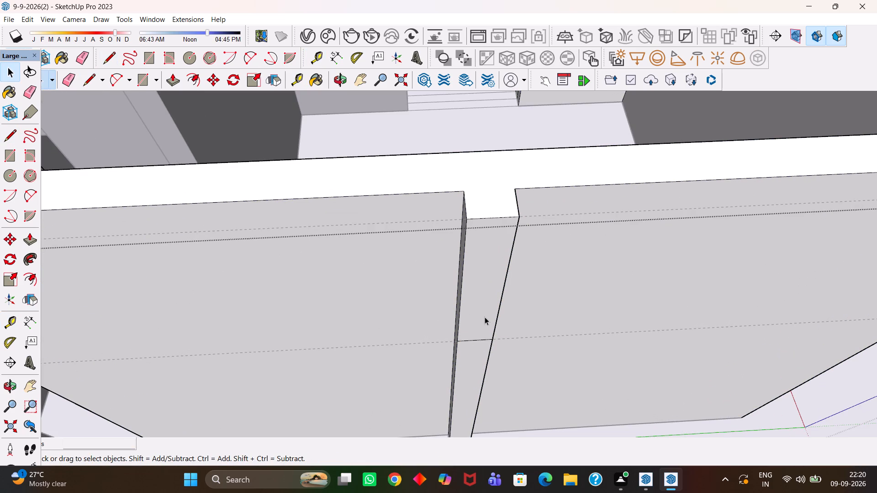
Push/Pull the upper part of the stub's end face 3' across the door opening to the facing partition as a lintel.
{"action": "scroll", "coordinate": [485, 317], "scroll_direction": "down", "scroll_amount": 5}
{"action": "key", "text": "p"}
{"action": "left_click", "coordinate": [486, 312]}
{"action": "scroll", "coordinate": [495, 346], "scroll_direction": "down", "scroll_amount": 7}
{"action": "key", "text": "h"}
{"action": "left_click_drag", "start_coordinate": [491, 358], "coordinate": [475, 320]}
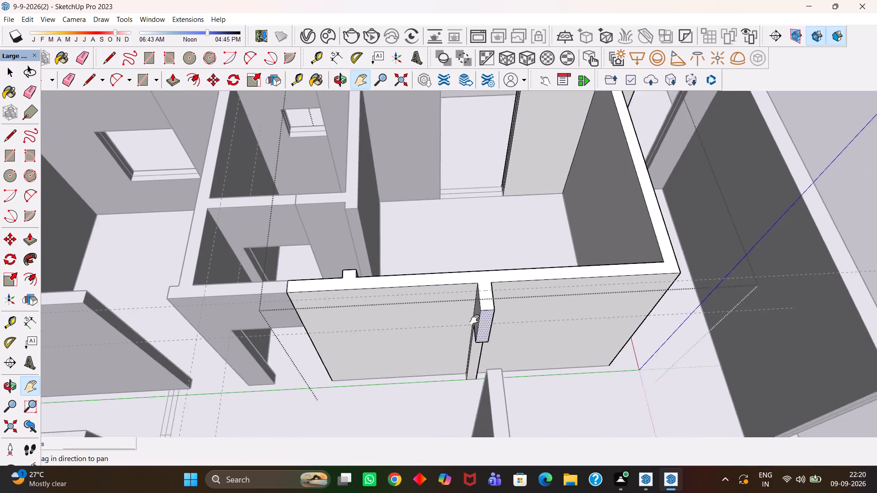
{"action": "left_click_drag", "start_coordinate": [475, 320], "coordinate": [470, 311]}
{"action": "middle_click_drag", "start_coordinate": [468, 324], "coordinate": [476, 351]}
{"action": "scroll", "coordinate": [475, 347], "scroll_direction": "up", "scroll_amount": 2}
{"action": "key", "text": "Escape"}
{"action": "left_click", "coordinate": [496, 384]}
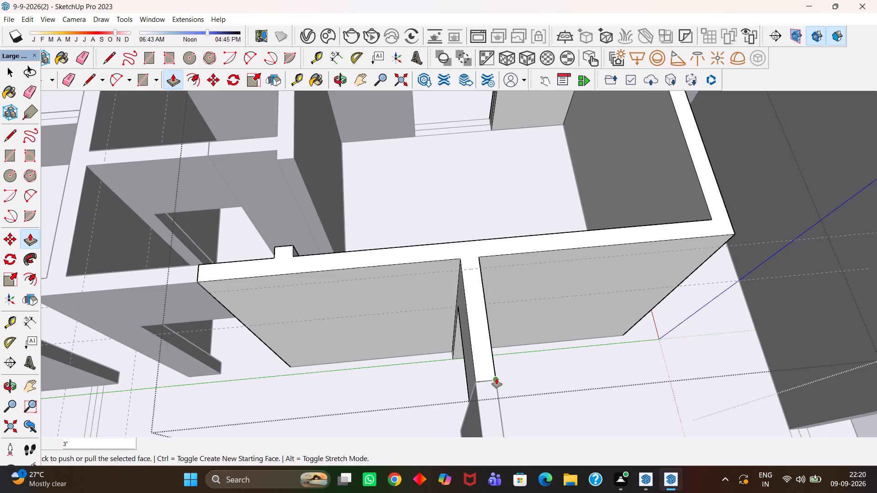
{"action": "key", "text": "space"}
{"action": "scroll", "coordinate": [494, 375], "scroll_direction": "down", "scroll_amount": 16}
{"action": "key", "text": "space"}
{"action": "double_click", "coordinate": [703, 267]}
Place guides along the base edge and 3' above it on the end face at the opening in the outer wall along the red axis.
{"action": "scroll", "coordinate": [441, 388], "scroll_direction": "up", "scroll_amount": 2}
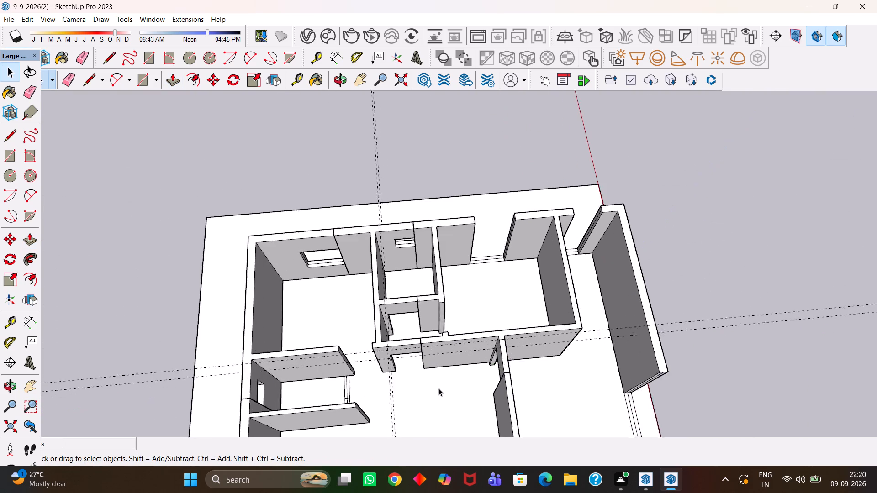
{"action": "scroll", "coordinate": [438, 388], "scroll_direction": "up", "scroll_amount": 5}
{"action": "key", "text": "h"}
{"action": "scroll", "coordinate": [451, 385], "scroll_direction": "down", "scroll_amount": 6}
{"action": "left_click_drag", "start_coordinate": [547, 380], "coordinate": [360, 306]}
{"action": "scroll", "coordinate": [360, 303], "scroll_direction": "down", "scroll_amount": 4}
{"action": "scroll", "coordinate": [403, 331], "scroll_direction": "up", "scroll_amount": 2}
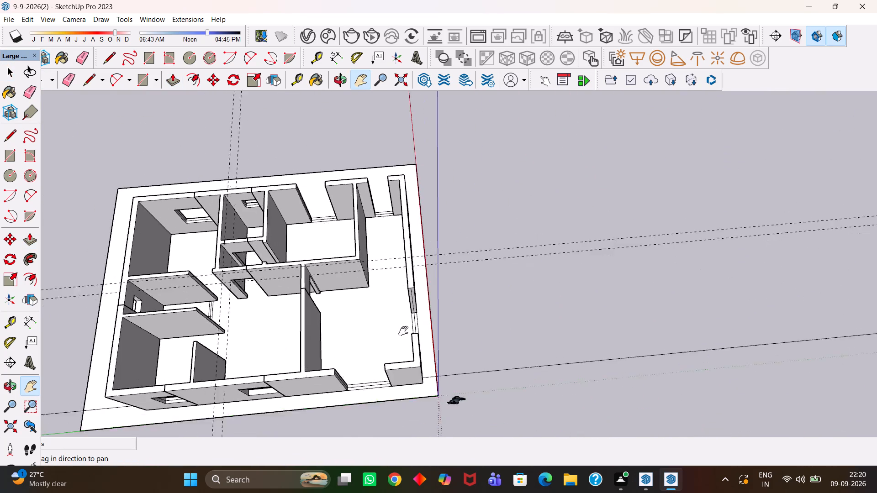
{"action": "scroll", "coordinate": [403, 331], "scroll_direction": "up", "scroll_amount": 6}
{"action": "middle_click_drag", "start_coordinate": [414, 321], "coordinate": [426, 359]}
{"action": "scroll", "coordinate": [425, 348], "scroll_direction": "up", "scroll_amount": 4}
{"action": "left_click_drag", "start_coordinate": [412, 316], "coordinate": [459, 372]}
{"action": "middle_click_drag", "start_coordinate": [471, 379], "coordinate": [446, 349]}
{"action": "scroll", "coordinate": [422, 351], "scroll_direction": "up", "scroll_amount": 1}
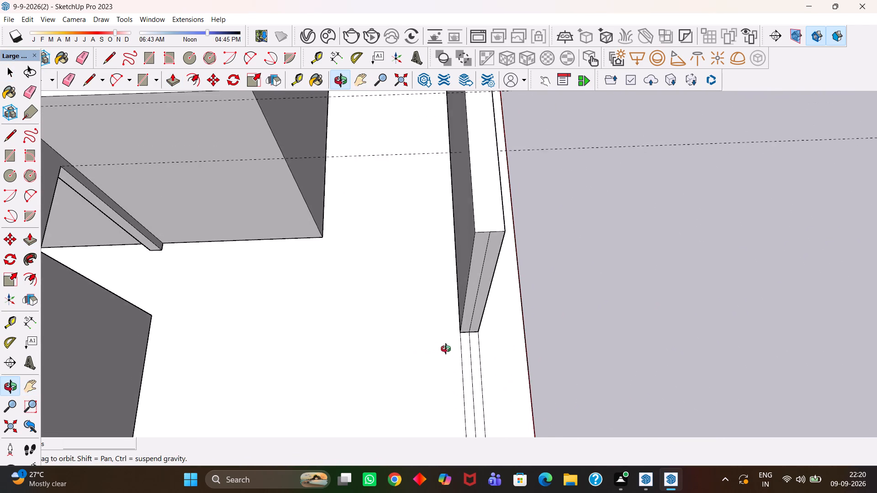
{"action": "middle_click_drag", "start_coordinate": [446, 349], "coordinate": [449, 348]}
{"action": "scroll", "coordinate": [452, 346], "scroll_direction": "up", "scroll_amount": 1}
{"action": "left_click_drag", "start_coordinate": [469, 329], "coordinate": [479, 359]}
{"action": "middle_click_drag", "start_coordinate": [486, 368], "coordinate": [477, 358]}
{"action": "scroll", "coordinate": [484, 366], "scroll_direction": "up", "scroll_amount": 1}
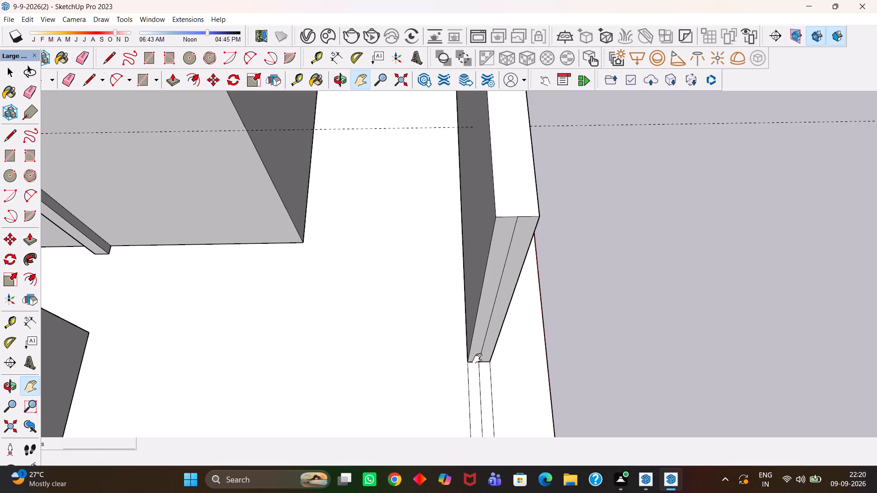
{"action": "scroll", "coordinate": [477, 358], "scroll_direction": "up", "scroll_amount": 1}
{"action": "scroll", "coordinate": [479, 359], "scroll_direction": "down", "scroll_amount": 3}
{"action": "middle_click_drag", "start_coordinate": [476, 391], "coordinate": [492, 370]}
{"action": "scroll", "coordinate": [486, 378], "scroll_direction": "up", "scroll_amount": 3}
{"action": "key", "text": "h"}
{"action": "left_click_drag", "start_coordinate": [495, 350], "coordinate": [491, 370]}
{"action": "scroll", "coordinate": [487, 375], "scroll_direction": "up", "scroll_amount": 3}
{"action": "key", "text": "t"}
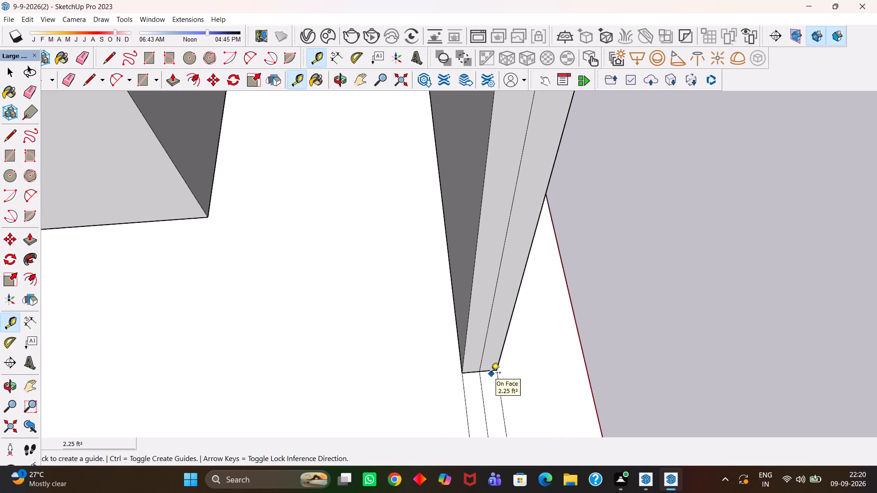
{"action": "double_click", "coordinate": [491, 372]}
{"action": "double_click", "coordinate": [488, 369]}
{"action": "scroll", "coordinate": [488, 369], "scroll_direction": "up", "scroll_amount": 2}
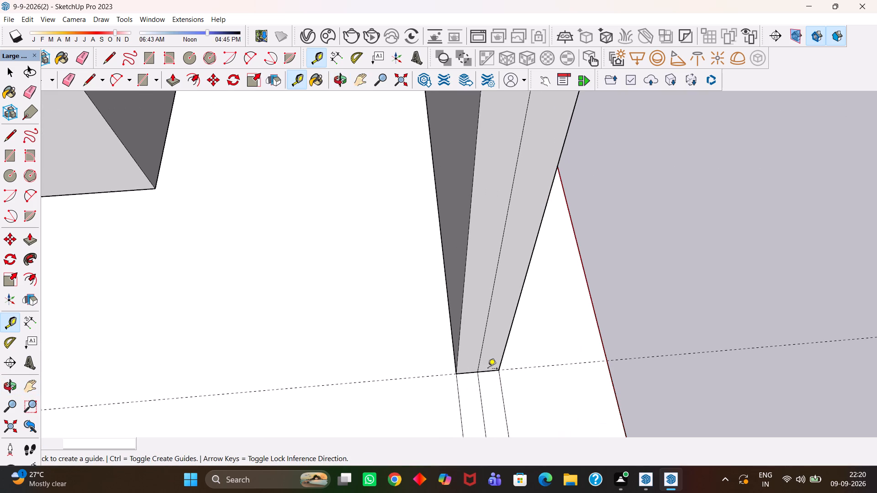
{"action": "left_click", "coordinate": [489, 371]}
{"action": "type", "text": "3'"}
{"action": "key", "text": "Return"}
Place another guide on that end face, 4' above the 3' sill guide.
{"action": "key", "text": "h"}
{"action": "scroll", "coordinate": [494, 321], "scroll_direction": "down", "scroll_amount": 4}
{"action": "left_click_drag", "start_coordinate": [528, 302], "coordinate": [457, 331]}
{"action": "key", "text": "t"}
{"action": "scroll", "coordinate": [448, 335], "scroll_direction": "up", "scroll_amount": 1}
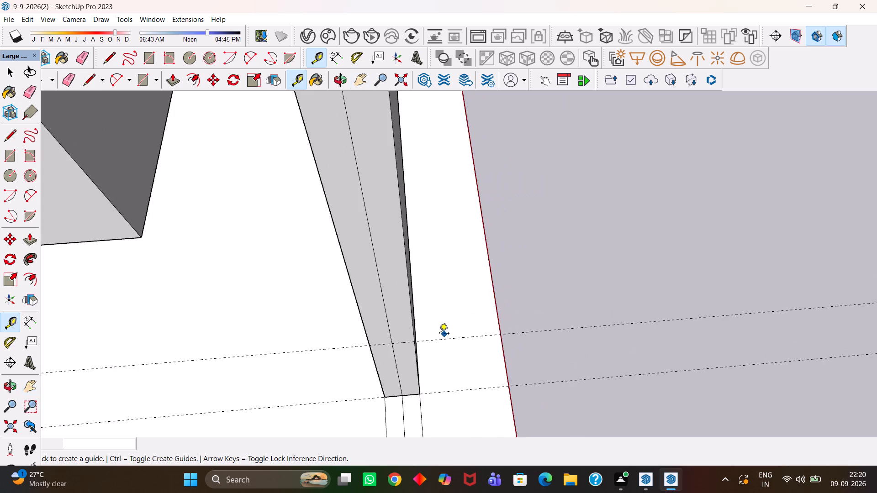
{"action": "scroll", "coordinate": [439, 334], "scroll_direction": "up", "scroll_amount": 1}
{"action": "left_click", "coordinate": [395, 345]}
{"action": "key", "text": "space"}
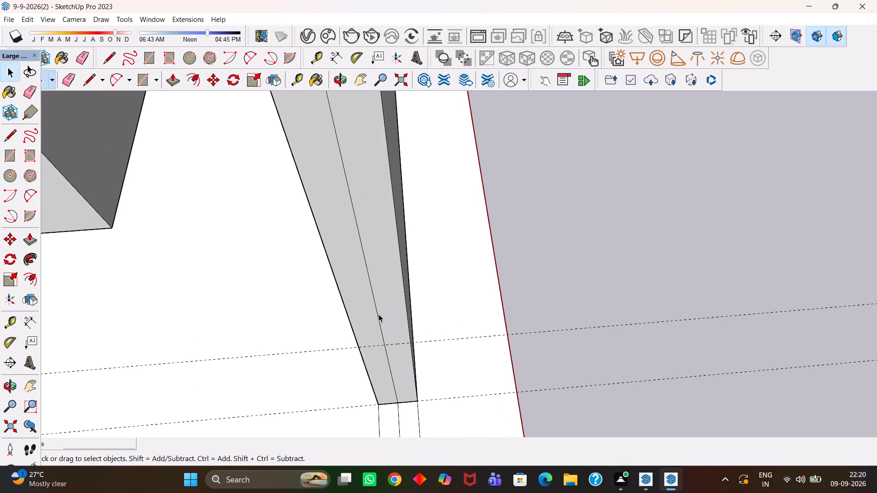
{"action": "key", "text": "h"}
{"action": "scroll", "coordinate": [382, 327], "scroll_direction": "up", "scroll_amount": 2}
{"action": "left_click_drag", "start_coordinate": [369, 337], "coordinate": [441, 346]}
{"action": "scroll", "coordinate": [442, 346], "scroll_direction": "down", "scroll_amount": 2}
{"action": "key", "text": "t"}
{"action": "scroll", "coordinate": [444, 356], "scroll_direction": "up", "scroll_amount": 3}
{"action": "left_click", "coordinate": [428, 360]}
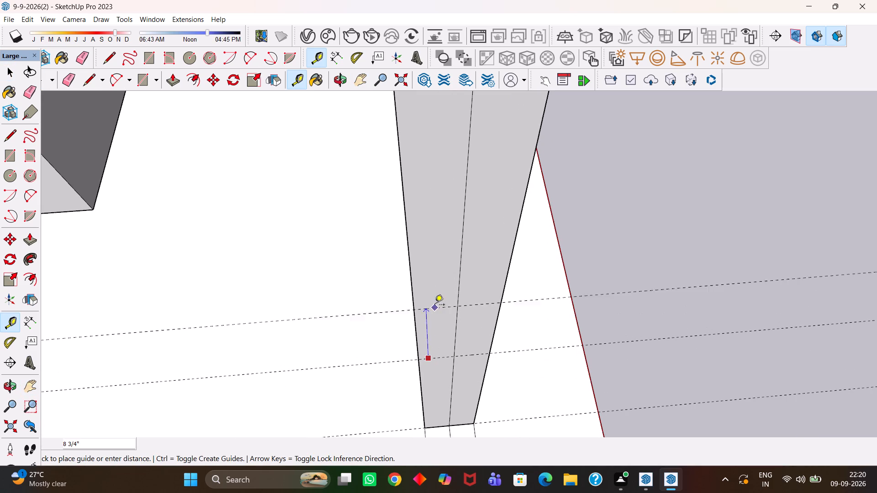
{"action": "type", "text": "4'"}
{"action": "key", "text": "Return"}
Open the wall group and draw a 4' by 9" rectangle on the end face between the sill and lintel guides.
{"action": "key", "text": "h"}
{"action": "scroll", "coordinate": [461, 289], "scroll_direction": "up", "scroll_amount": 1}
{"action": "scroll", "coordinate": [461, 289], "scroll_direction": "down", "scroll_amount": 8}
{"action": "left_click_drag", "start_coordinate": [462, 268], "coordinate": [465, 342]}
{"action": "middle_click_drag", "start_coordinate": [452, 338], "coordinate": [449, 349]}
{"action": "scroll", "coordinate": [449, 348], "scroll_direction": "up", "scroll_amount": 1}
{"action": "key", "text": "h"}
{"action": "left_click_drag", "start_coordinate": [458, 371], "coordinate": [445, 333]}
{"action": "middle_click_drag", "start_coordinate": [445, 333], "coordinate": [445, 341]}
{"action": "scroll", "coordinate": [445, 341], "scroll_direction": "up", "scroll_amount": 1}
{"action": "key", "text": "space"}
{"action": "double_click", "coordinate": [440, 328]}
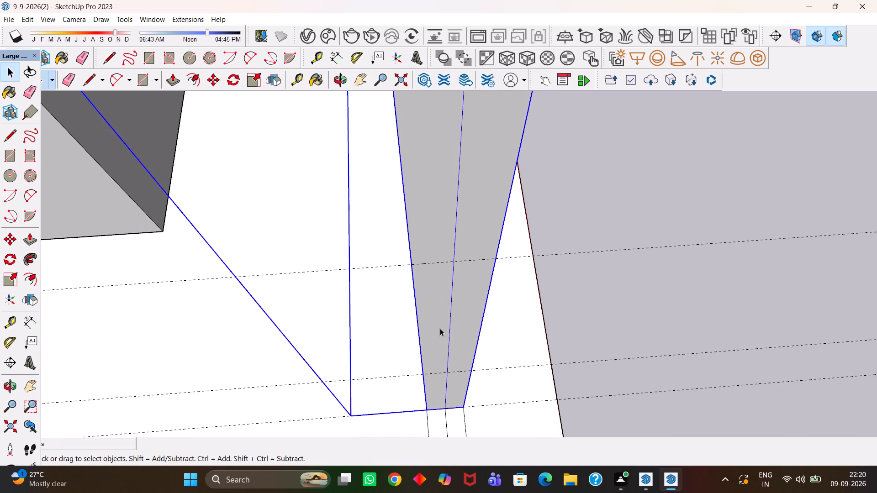
{"action": "key", "text": "r"}
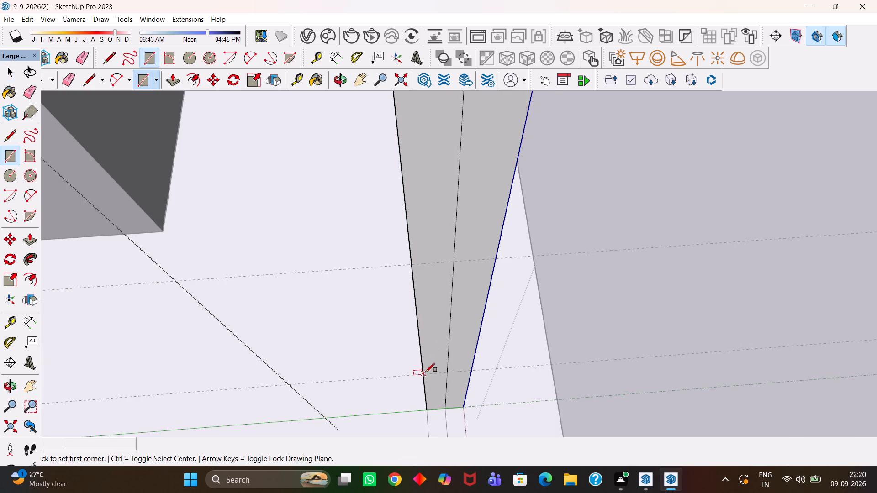
{"action": "left_click", "coordinate": [426, 372]}
{"action": "left_click", "coordinate": [491, 261]}
Erase the end face's vertical centre line above and below the rectangle.
{"action": "key", "text": "e"}
{"action": "left_click_drag", "start_coordinate": [475, 236], "coordinate": [450, 236]}
{"action": "left_click_drag", "start_coordinate": [448, 389], "coordinate": [440, 392]}
{"action": "key", "text": "space"}
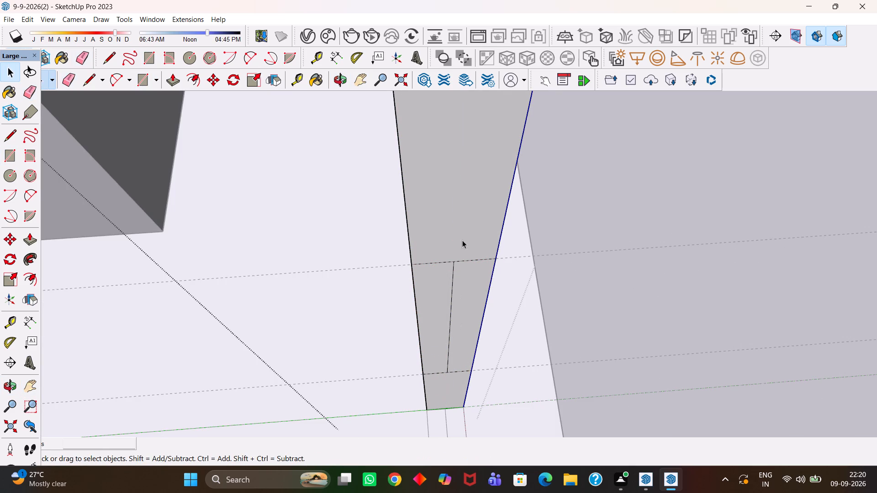
Push/Pull the upper part of the end face across the opening to the facing outer wall as the window's lintel wall.
{"action": "left_click", "coordinate": [460, 231]}
{"action": "key", "text": "p"}
{"action": "left_click", "coordinate": [461, 234]}
{"action": "scroll", "coordinate": [506, 304], "scroll_direction": "down", "scroll_amount": 5}
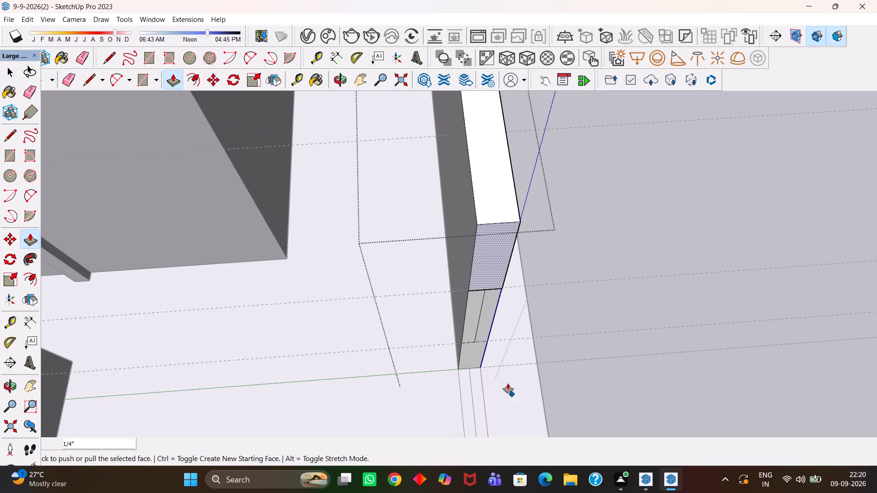
{"action": "scroll", "coordinate": [480, 323], "scroll_direction": "down", "scroll_amount": 5}
{"action": "scroll", "coordinate": [610, 308], "scroll_direction": "down", "scroll_amount": 2}
{"action": "middle_click_drag", "start_coordinate": [520, 312], "coordinate": [672, 329]}
{"action": "scroll", "coordinate": [672, 328], "scroll_direction": "down", "scroll_amount": 1}
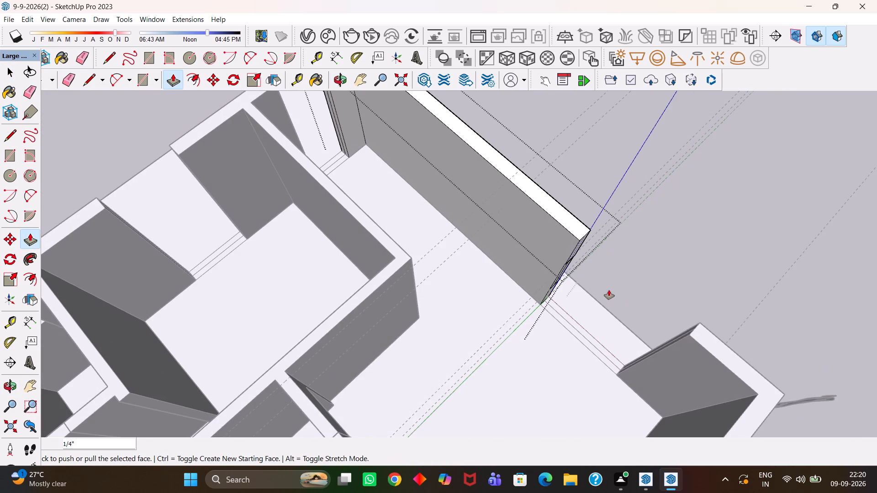
{"action": "scroll", "coordinate": [603, 286], "scroll_direction": "up", "scroll_amount": 4}
{"action": "middle_click_drag", "start_coordinate": [572, 271], "coordinate": [545, 247]}
{"action": "scroll", "coordinate": [565, 237], "scroll_direction": "up", "scroll_amount": 1}
{"action": "left_click", "coordinate": [561, 223]}
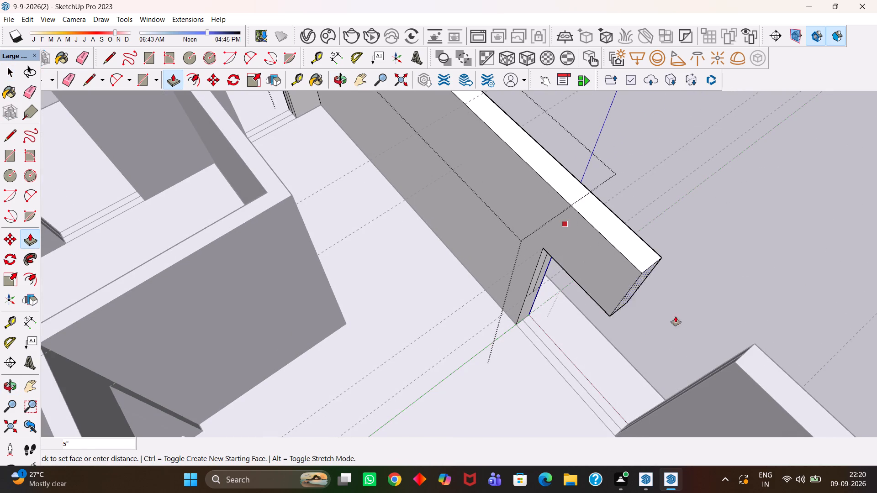
{"action": "left_click", "coordinate": [735, 366]}
Push/Pull the lower part of the end face across the same opening to the facing wall as the window's sill wall.
{"action": "middle_click_drag", "start_coordinate": [598, 355], "coordinate": [589, 349]}
{"action": "scroll", "coordinate": [589, 349], "scroll_direction": "up", "scroll_amount": 2}
{"action": "key", "text": "h"}
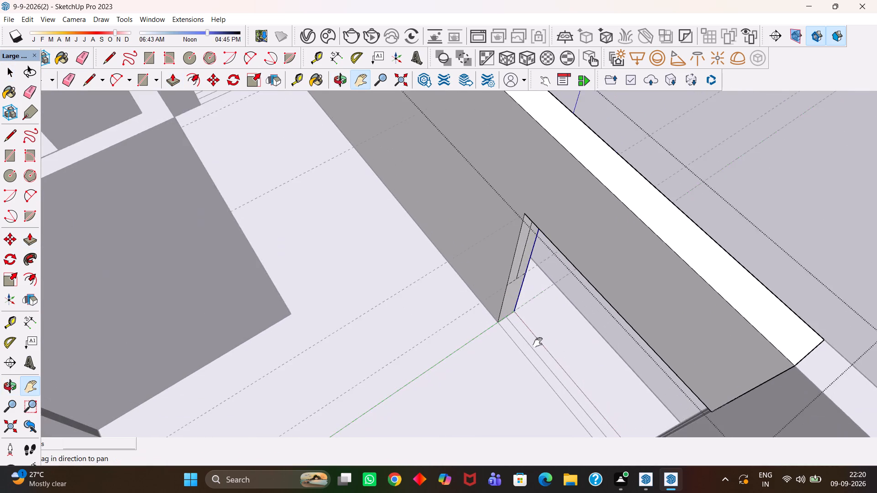
{"action": "scroll", "coordinate": [538, 342], "scroll_direction": "up", "scroll_amount": 2}
{"action": "left_click_drag", "start_coordinate": [544, 333], "coordinate": [492, 279]}
{"action": "key", "text": "space"}
{"action": "scroll", "coordinate": [442, 239], "scroll_direction": "up", "scroll_amount": 1}
{"action": "left_click", "coordinate": [454, 235]}
{"action": "key", "text": "p"}
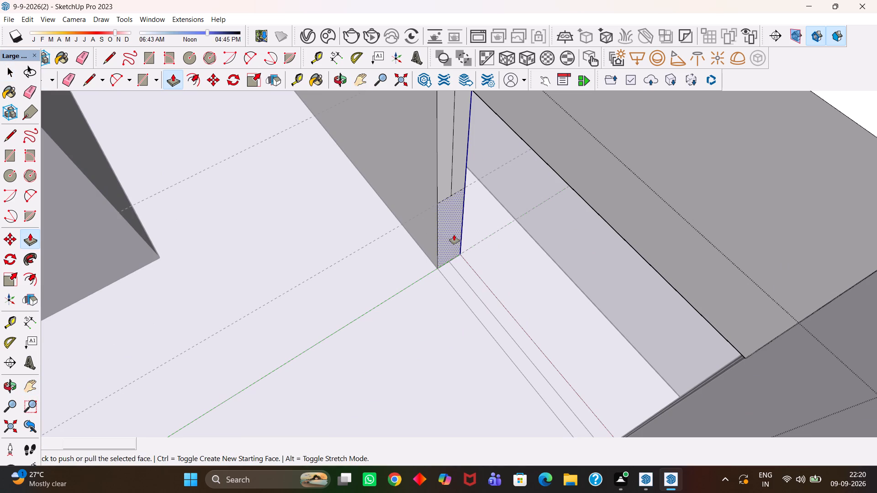
{"action": "left_click", "coordinate": [454, 235]}
{"action": "left_click", "coordinate": [716, 380]}
{"action": "key", "text": "h"}
{"action": "scroll", "coordinate": [621, 347], "scroll_direction": "down", "scroll_amount": 5}
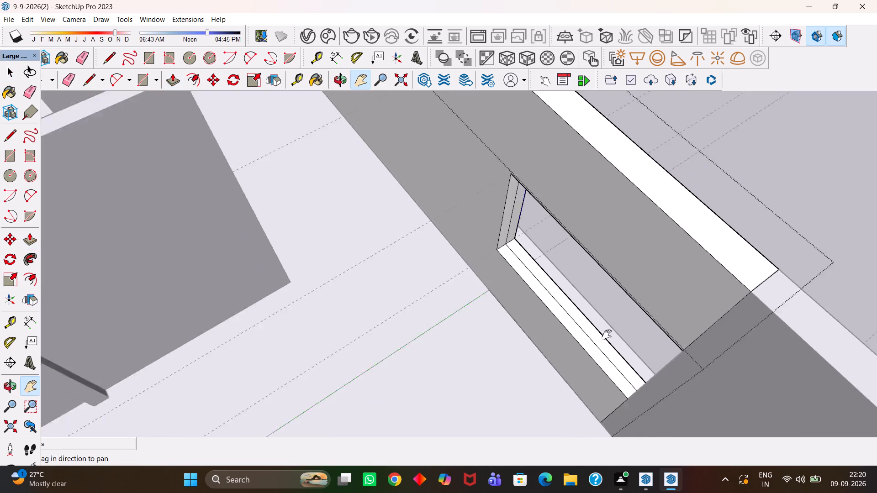
Close the wall group and examine the whole house from several sides for window openings still without sill and lintel walls.
{"action": "scroll", "coordinate": [607, 335], "scroll_direction": "down", "scroll_amount": 7}
{"action": "scroll", "coordinate": [604, 326], "scroll_direction": "up", "scroll_amount": 1}
{"action": "middle_click_drag", "start_coordinate": [613, 330], "coordinate": [558, 311]}
{"action": "scroll", "coordinate": [558, 311], "scroll_direction": "down", "scroll_amount": 3}
{"action": "key", "text": "space"}
{"action": "double_click", "coordinate": [689, 300]}
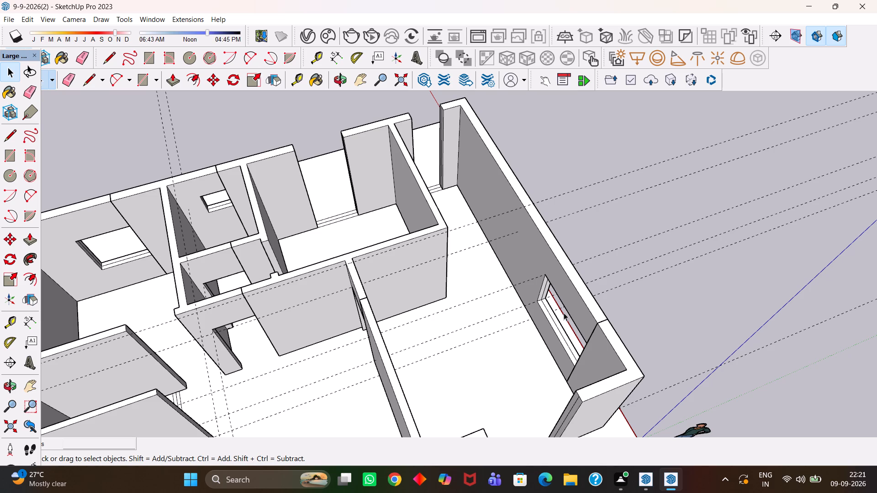
{"action": "scroll", "coordinate": [564, 316], "scroll_direction": "down", "scroll_amount": 1}
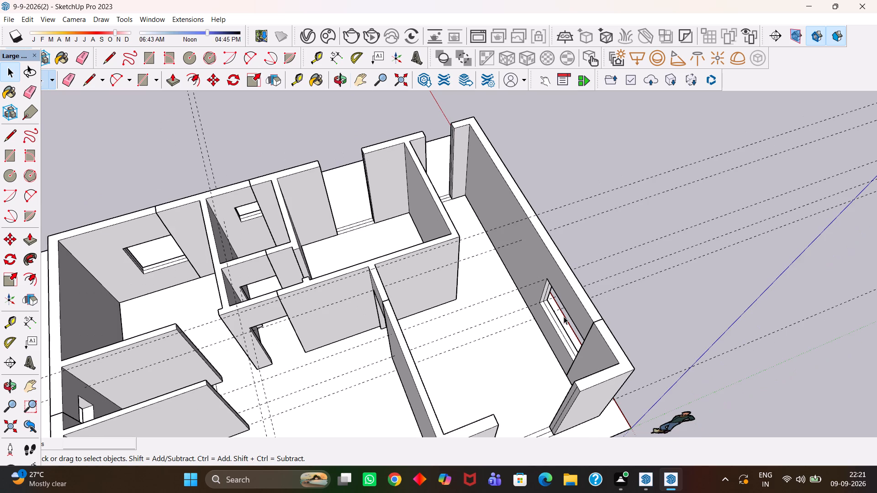
{"action": "key", "text": "h"}
{"action": "scroll", "coordinate": [567, 316], "scroll_direction": "down", "scroll_amount": 2}
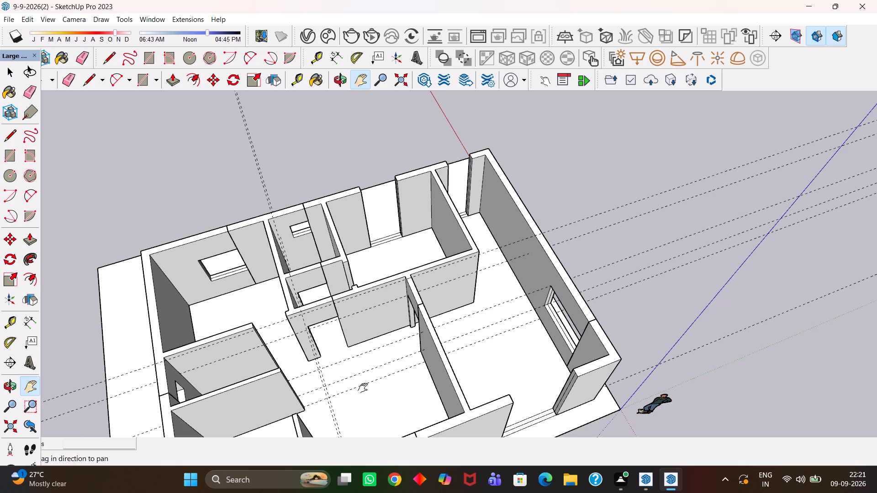
{"action": "key", "text": "h"}
{"action": "scroll", "coordinate": [530, 320], "scroll_direction": "down", "scroll_amount": 4}
{"action": "middle_click_drag", "start_coordinate": [539, 342], "coordinate": [503, 344]}
{"action": "scroll", "coordinate": [533, 348], "scroll_direction": "up", "scroll_amount": 4}
{"action": "middle_click", "coordinate": [503, 344]}
{"action": "key", "text": "h"}
{"action": "scroll", "coordinate": [507, 347], "scroll_direction": "down", "scroll_amount": 4}
{"action": "scroll", "coordinate": [536, 367], "scroll_direction": "up", "scroll_amount": 7}
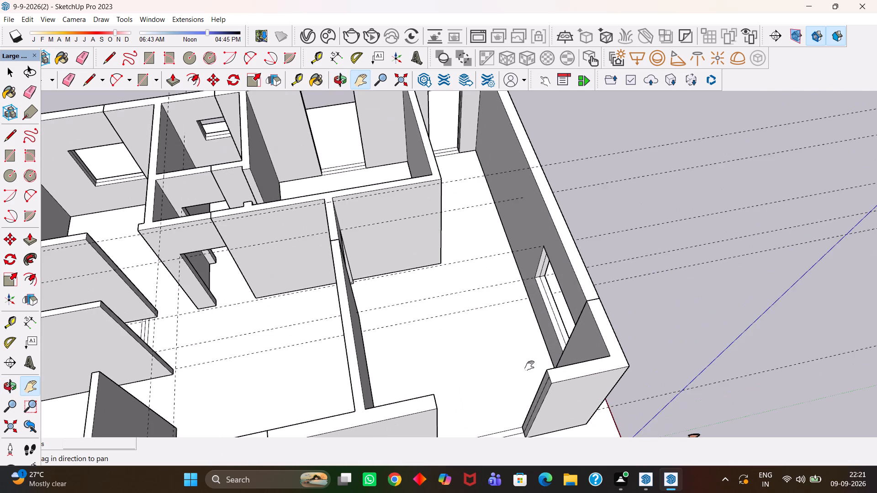
{"action": "scroll", "coordinate": [529, 366], "scroll_direction": "down", "scroll_amount": 4}
{"action": "scroll", "coordinate": [539, 375], "scroll_direction": "up", "scroll_amount": 3}
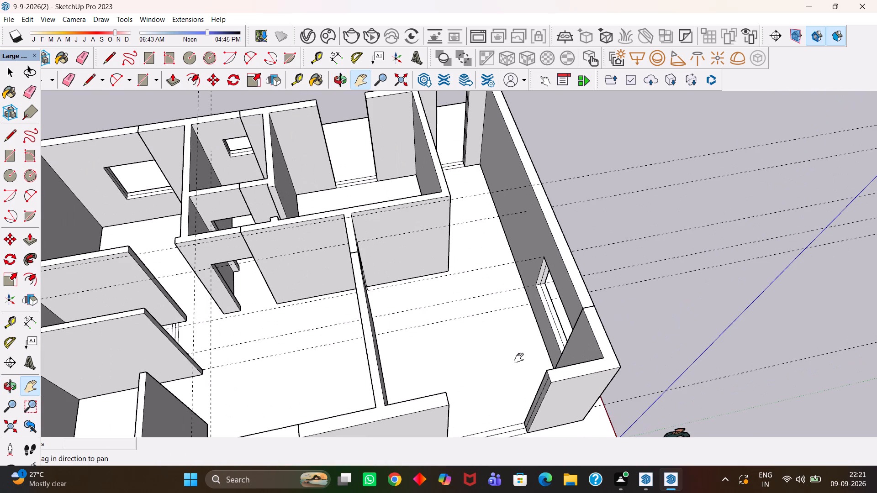
{"action": "scroll", "coordinate": [519, 358], "scroll_direction": "up", "scroll_amount": 5}
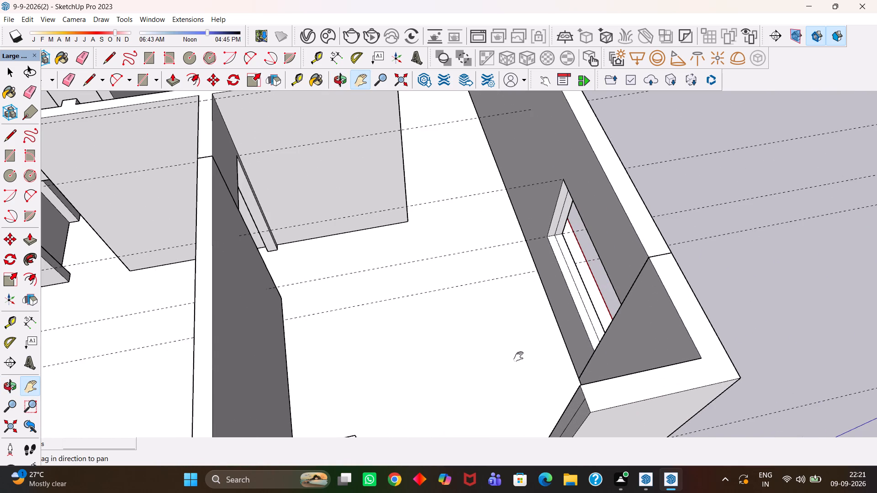
{"action": "scroll", "coordinate": [518, 357], "scroll_direction": "up", "scroll_amount": 4}
{"action": "key", "text": "h"}
{"action": "scroll", "coordinate": [518, 357], "scroll_direction": "down", "scroll_amount": 4}
{"action": "middle_click_drag", "start_coordinate": [505, 347], "coordinate": [614, 363]}
{"action": "scroll", "coordinate": [618, 368], "scroll_direction": "up", "scroll_amount": 1}
{"action": "scroll", "coordinate": [615, 364], "scroll_direction": "down", "scroll_amount": 7}
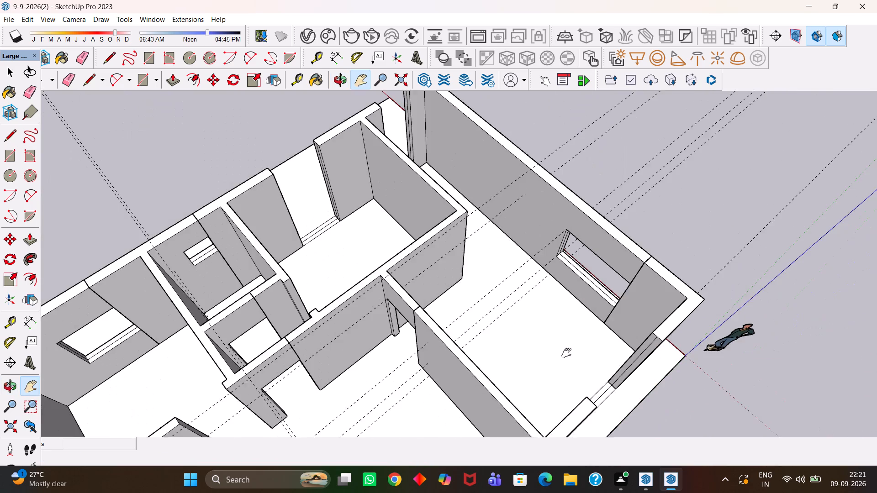
{"action": "scroll", "coordinate": [566, 353], "scroll_direction": "down", "scroll_amount": 1}
{"action": "scroll", "coordinate": [564, 354], "scroll_direction": "up", "scroll_amount": 2}
{"action": "middle_click_drag", "start_coordinate": [565, 355], "coordinate": [622, 372]}
{"action": "left_click_drag", "start_coordinate": [651, 354], "coordinate": [464, 357]}
{"action": "scroll", "coordinate": [457, 355], "scroll_direction": "down", "scroll_amount": 10}
{"action": "middle_click_drag", "start_coordinate": [542, 362], "coordinate": [396, 346]}
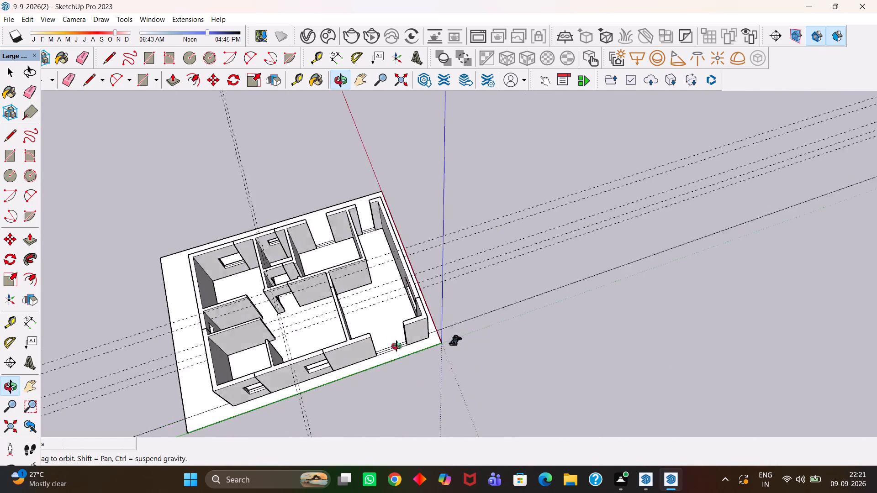
{"action": "middle_click_drag", "start_coordinate": [396, 346], "coordinate": [321, 343]}
{"action": "scroll", "coordinate": [391, 299], "scroll_direction": "up", "scroll_amount": 6}
{"action": "scroll", "coordinate": [391, 303], "scroll_direction": "down", "scroll_amount": 6}
{"action": "middle_click_drag", "start_coordinate": [502, 320], "coordinate": [309, 252]}
{"action": "scroll", "coordinate": [309, 252], "scroll_direction": "up", "scroll_amount": 4}
{"action": "middle_click", "coordinate": [309, 252]}
{"action": "scroll", "coordinate": [309, 252], "scroll_direction": "down", "scroll_amount": 6}
{"action": "left_click_drag", "start_coordinate": [393, 215], "coordinate": [467, 313]}
{"action": "middle_click_drag", "start_coordinate": [478, 308], "coordinate": [314, 384]}
{"action": "scroll", "coordinate": [437, 355], "scroll_direction": "up", "scroll_amount": 3}
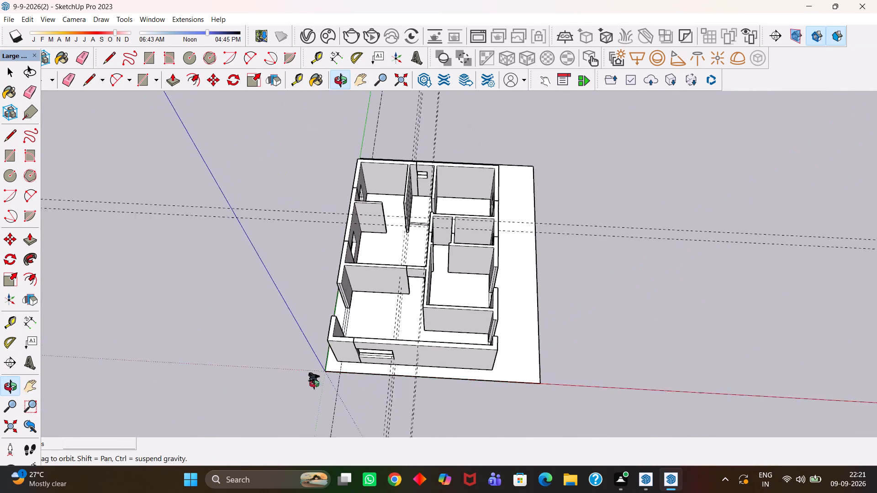
{"action": "middle_click_drag", "start_coordinate": [314, 384], "coordinate": [312, 384]}
{"action": "scroll", "coordinate": [344, 325], "scroll_direction": "up", "scroll_amount": 5}
{"action": "scroll", "coordinate": [345, 328], "scroll_direction": "down", "scroll_amount": 7}
{"action": "middle_click_drag", "start_coordinate": [372, 321], "coordinate": [380, 326]}
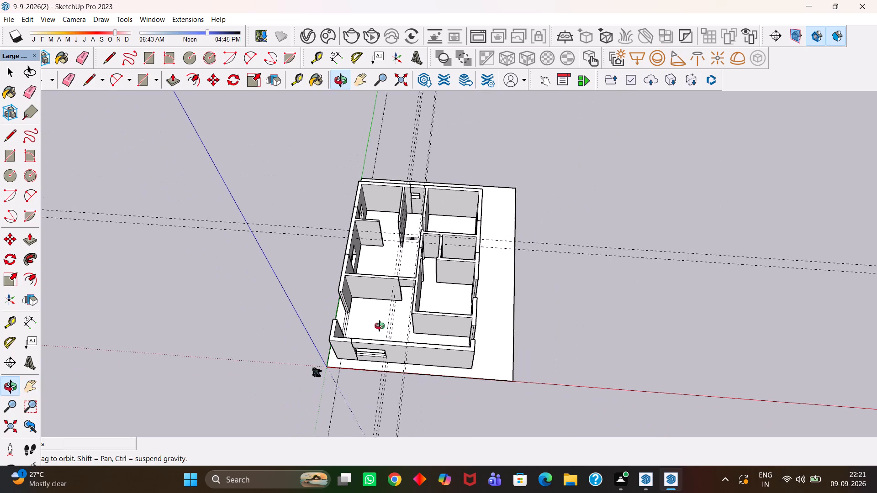
{"action": "middle_click_drag", "start_coordinate": [380, 326], "coordinate": [192, 265]}
{"action": "scroll", "coordinate": [231, 281], "scroll_direction": "up", "scroll_amount": 1}
{"action": "middle_click_drag", "start_coordinate": [333, 288], "coordinate": [534, 329]}
{"action": "scroll", "coordinate": [517, 320], "scroll_direction": "up", "scroll_amount": 3}
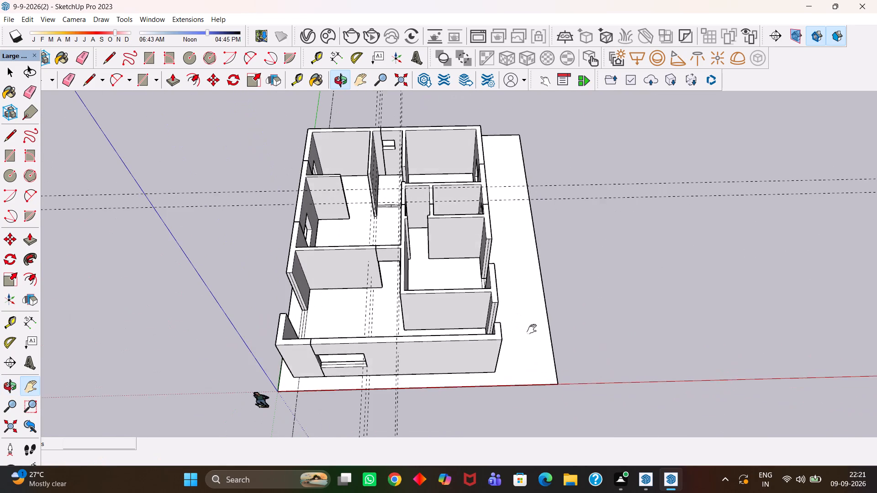
{"action": "scroll", "coordinate": [465, 314], "scroll_direction": "up", "scroll_amount": 2}
{"action": "middle_click_drag", "start_coordinate": [498, 336], "coordinate": [504, 420]}
{"action": "scroll", "coordinate": [512, 423], "scroll_direction": "up", "scroll_amount": 1}
{"action": "scroll", "coordinate": [511, 375], "scroll_direction": "down", "scroll_amount": 4}
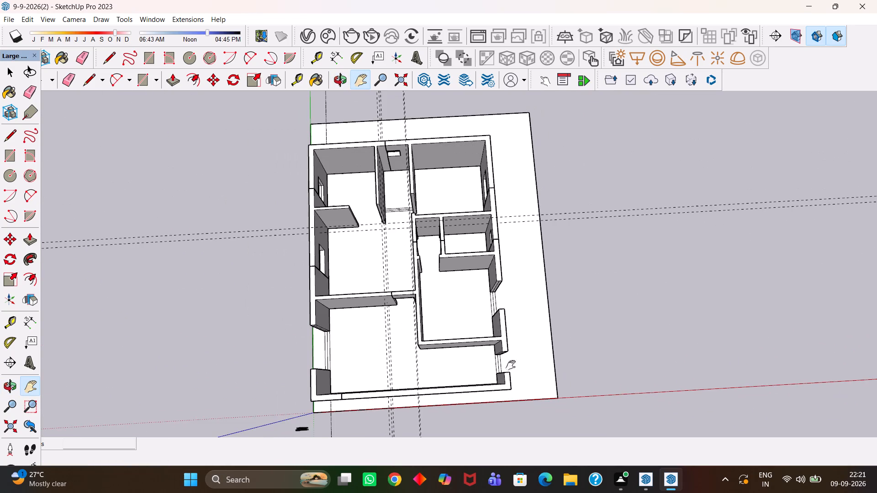
{"action": "scroll", "coordinate": [500, 309], "scroll_direction": "up", "scroll_amount": 5}
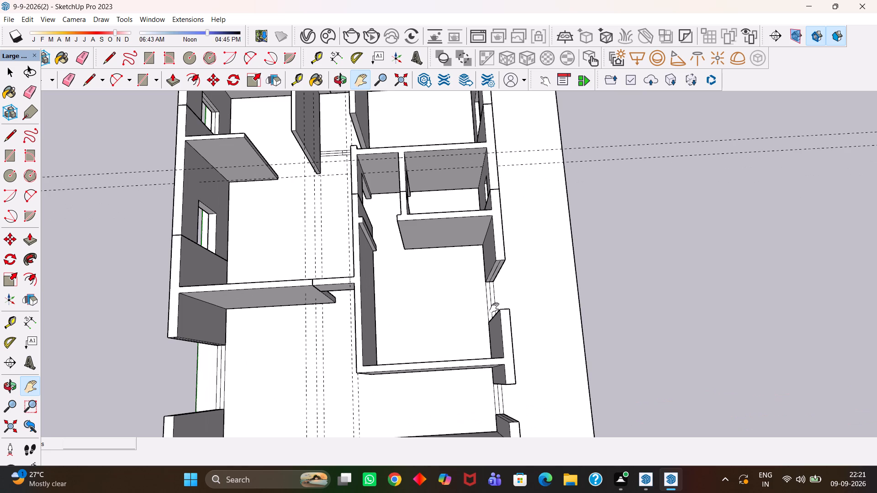
Place a sill guide 3' above the floor on the wall's end face at the open gap in the bedroom's outer wall.
{"action": "key", "text": "h"}
{"action": "scroll", "coordinate": [490, 305], "scroll_direction": "up", "scroll_amount": 4}
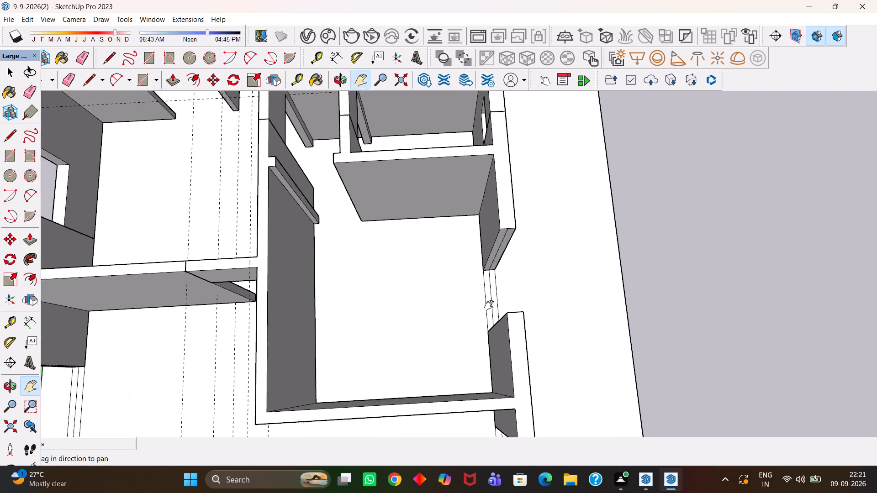
{"action": "scroll", "coordinate": [487, 305], "scroll_direction": "down", "scroll_amount": 4}
{"action": "left_click_drag", "start_coordinate": [484, 298], "coordinate": [495, 345]}
{"action": "scroll", "coordinate": [496, 341], "scroll_direction": "up", "scroll_amount": 12}
{"action": "middle_click_drag", "start_coordinate": [512, 350], "coordinate": [513, 291]}
{"action": "key", "text": "h"}
{"action": "scroll", "coordinate": [510, 290], "scroll_direction": "up", "scroll_amount": 1}
{"action": "left_click_drag", "start_coordinate": [510, 290], "coordinate": [503, 355]}
{"action": "middle_click_drag", "start_coordinate": [502, 356], "coordinate": [493, 350]}
{"action": "scroll", "coordinate": [493, 350], "scroll_direction": "up", "scroll_amount": 4}
{"action": "key", "text": "t"}
{"action": "double_click", "coordinate": [498, 363]}
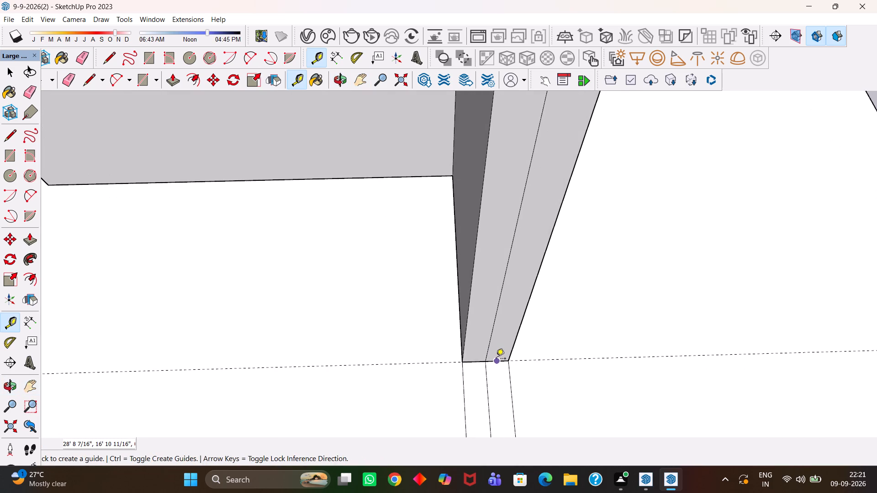
{"action": "left_click", "coordinate": [496, 359]}
{"action": "type", "text": "3'"}
{"action": "key", "text": "Return"}
Place a lintel guide 4' above the sill guide on the same end face.
{"action": "key", "text": "h"}
{"action": "scroll", "coordinate": [502, 310], "scroll_direction": "down", "scroll_amount": 4}
{"action": "left_click_drag", "start_coordinate": [505, 283], "coordinate": [438, 320]}
{"action": "scroll", "coordinate": [436, 321], "scroll_direction": "down", "scroll_amount": 3}
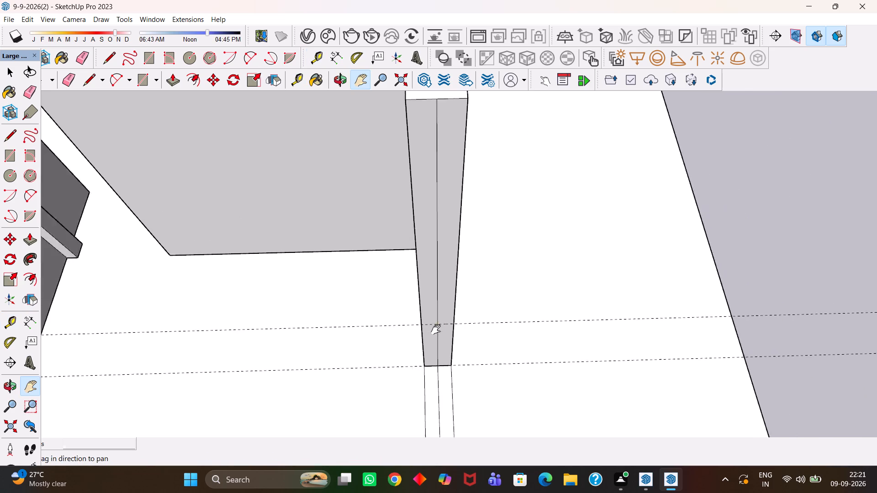
{"action": "key", "text": "t"}
{"action": "scroll", "coordinate": [436, 331], "scroll_direction": "up", "scroll_amount": 4}
{"action": "left_click", "coordinate": [449, 320]}
{"action": "key", "text": "space"}
{"action": "type", "text": "t"}
{"action": "scroll", "coordinate": [445, 309], "scroll_direction": "up", "scroll_amount": 2}
{"action": "left_click", "coordinate": [418, 323]}
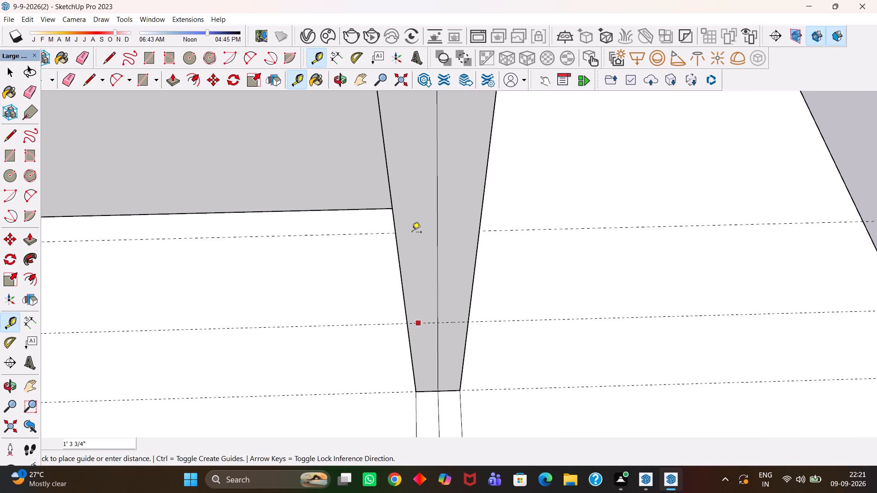
{"action": "type", "text": "4'"}
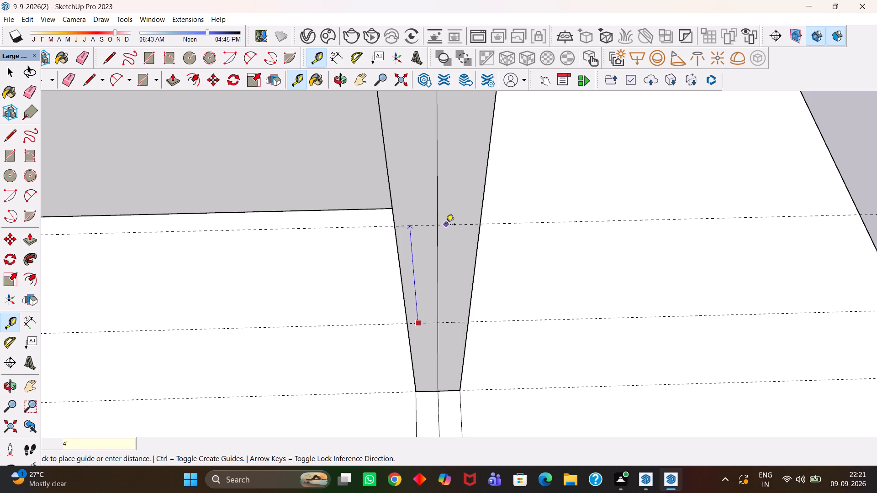
{"action": "key", "text": "Return"}
Open the wall group and draw a 4' by 9" rectangle on the end face between the sill and lintel guides.
{"action": "key", "text": "h"}
{"action": "scroll", "coordinate": [448, 229], "scroll_direction": "down", "scroll_amount": 8}
{"action": "left_click_drag", "start_coordinate": [441, 218], "coordinate": [448, 275]}
{"action": "middle_click_drag", "start_coordinate": [439, 272], "coordinate": [439, 281]}
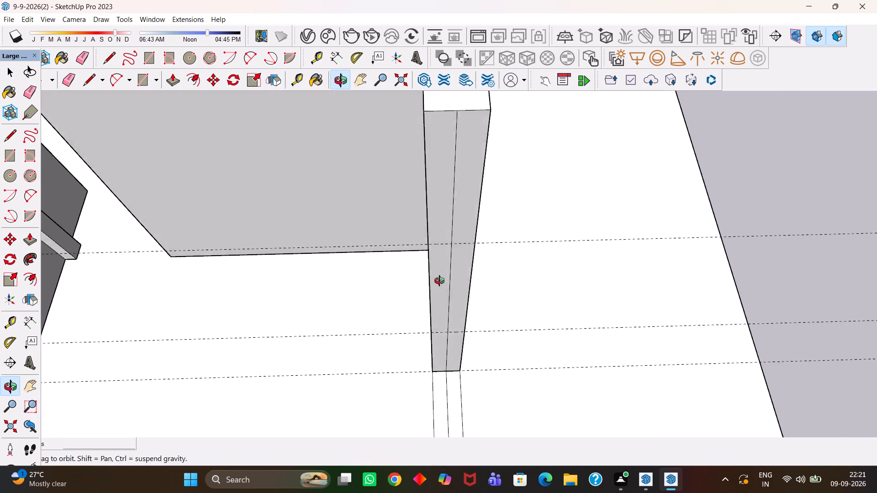
{"action": "middle_click_drag", "start_coordinate": [439, 281], "coordinate": [440, 282]}
{"action": "key", "text": "space"}
{"action": "scroll", "coordinate": [437, 283], "scroll_direction": "up", "scroll_amount": 1}
{"action": "left_click", "coordinate": [437, 283]}
{"action": "left_click", "coordinate": [437, 284]}
{"action": "left_click", "coordinate": [437, 284]}
{"action": "key", "text": "r"}
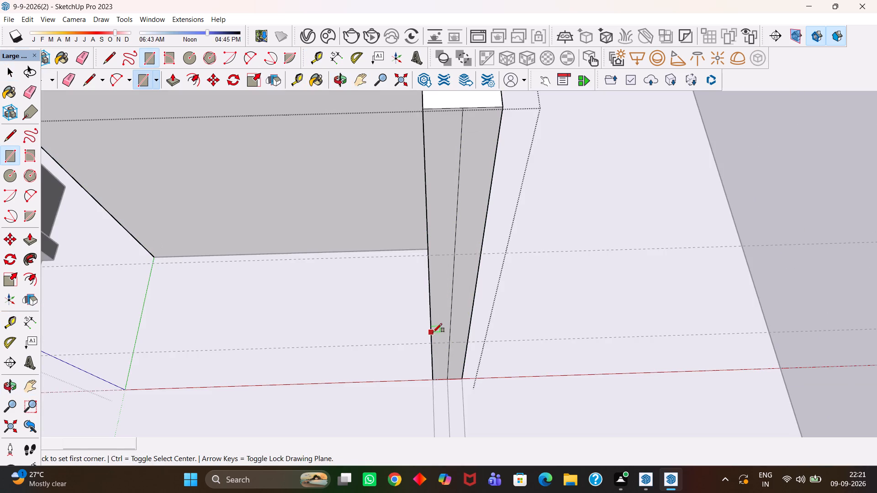
{"action": "left_click", "coordinate": [433, 344]}
{"action": "left_click", "coordinate": [478, 256]}
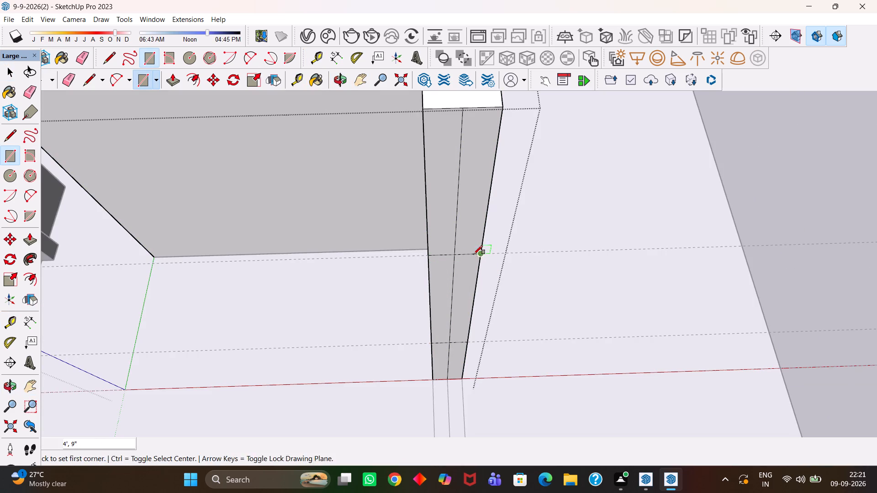
Erase the end face's vertical centre line above and below the rectangle.
{"action": "key", "text": "space"}
{"action": "scroll", "coordinate": [470, 253], "scroll_direction": "down", "scroll_amount": 1}
{"action": "scroll", "coordinate": [470, 253], "scroll_direction": "up", "scroll_amount": 2}
{"action": "key", "text": "e"}
{"action": "left_click_drag", "start_coordinate": [456, 243], "coordinate": [451, 240]}
{"action": "left_click_drag", "start_coordinate": [451, 373], "coordinate": [445, 370]}
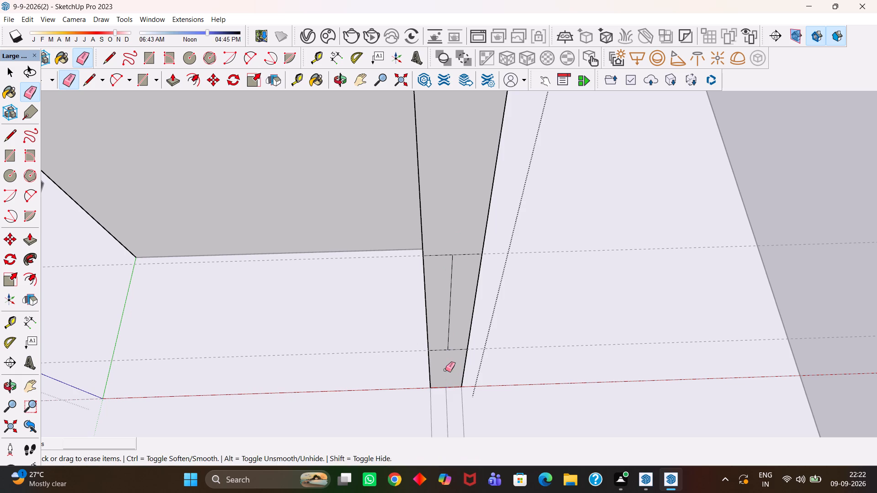
Push/Pull the upper part of the end face across the bedroom opening to the facing outer wall as the window's lintel wall.
{"action": "key", "text": "space"}
{"action": "left_click", "coordinate": [463, 232]}
{"action": "scroll", "coordinate": [464, 231], "scroll_direction": "down", "scroll_amount": 4}
{"action": "key", "text": "p"}
{"action": "left_click", "coordinate": [464, 233]}
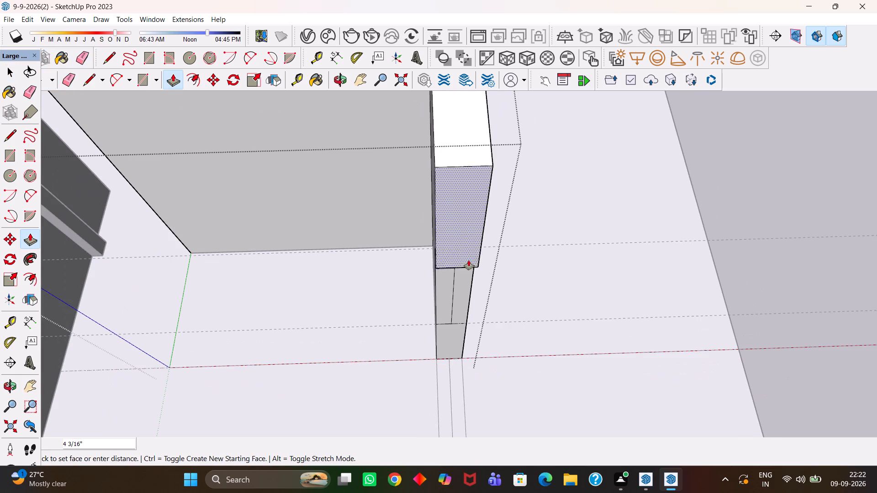
{"action": "scroll", "coordinate": [470, 275], "scroll_direction": "down", "scroll_amount": 5}
{"action": "middle_click_drag", "start_coordinate": [412, 292], "coordinate": [485, 305]}
{"action": "scroll", "coordinate": [491, 304], "scroll_direction": "down", "scroll_amount": 2}
{"action": "left_click", "coordinate": [553, 367]}
Push/Pull the lower part of the end face across the same opening to the facing wall as the sill wall, and close the group.
{"action": "middle_click_drag", "start_coordinate": [508, 364], "coordinate": [497, 361]}
{"action": "scroll", "coordinate": [497, 361], "scroll_direction": "up", "scroll_amount": 6}
{"action": "key", "text": "h"}
{"action": "key", "text": "space"}
{"action": "left_click", "coordinate": [475, 289]}
{"action": "key", "text": "p"}
{"action": "left_click", "coordinate": [475, 289]}
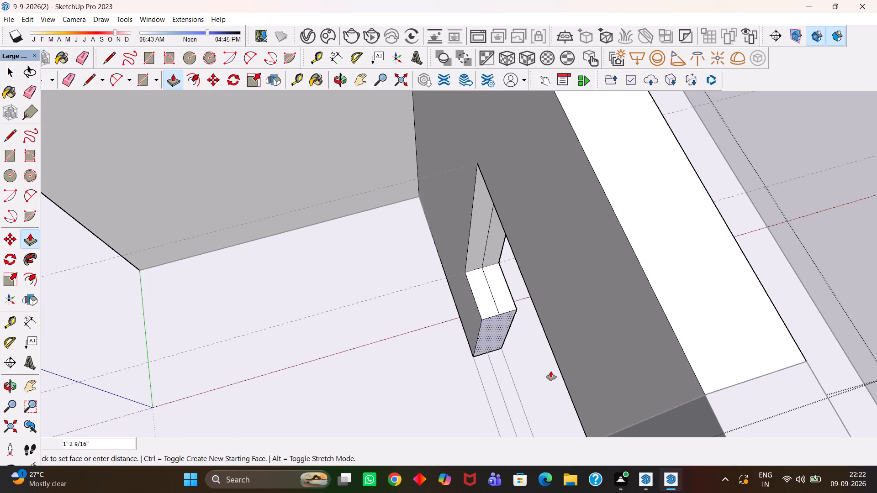
{"action": "left_click", "coordinate": [661, 414]}
{"action": "key", "text": "h"}
{"action": "scroll", "coordinate": [500, 342], "scroll_direction": "down", "scroll_amount": 5}
{"action": "scroll", "coordinate": [497, 336], "scroll_direction": "up", "scroll_amount": 1}
{"action": "scroll", "coordinate": [490, 320], "scroll_direction": "down", "scroll_amount": 5}
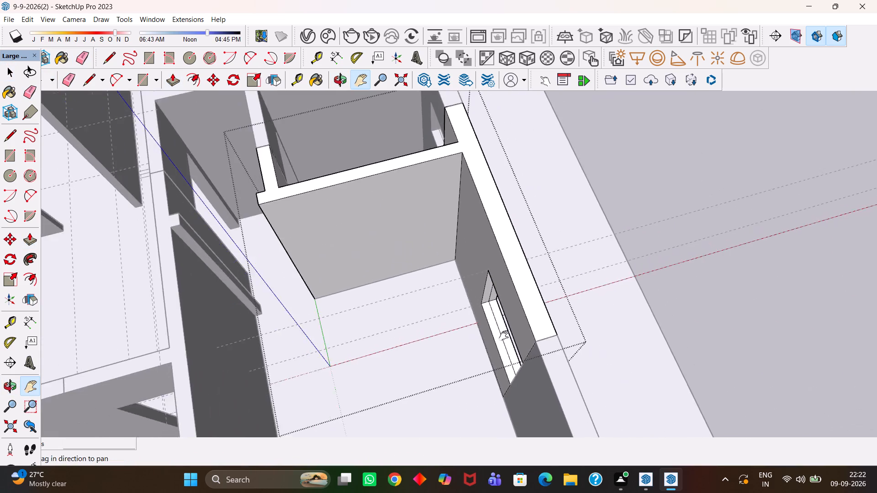
{"action": "scroll", "coordinate": [506, 337], "scroll_direction": "up", "scroll_amount": 1}
{"action": "middle_click_drag", "start_coordinate": [506, 337], "coordinate": [496, 336]}
{"action": "scroll", "coordinate": [504, 337], "scroll_direction": "down", "scroll_amount": 3}
{"action": "key", "text": "space"}
{"action": "left_click", "coordinate": [621, 200]}
Examine the partitions and door openings around the small rooms beside the bedroom.
{"action": "scroll", "coordinate": [435, 312], "scroll_direction": "up", "scroll_amount": 3}
{"action": "scroll", "coordinate": [440, 315], "scroll_direction": "down", "scroll_amount": 6}
{"action": "key", "text": "h"}
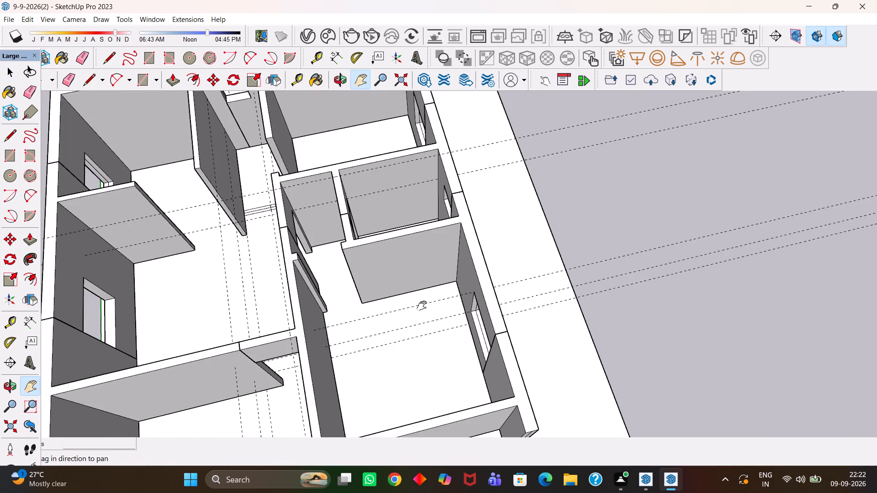
{"action": "scroll", "coordinate": [422, 306], "scroll_direction": "down", "scroll_amount": 6}
{"action": "key", "text": "h"}
{"action": "scroll", "coordinate": [367, 311], "scroll_direction": "up", "scroll_amount": 8}
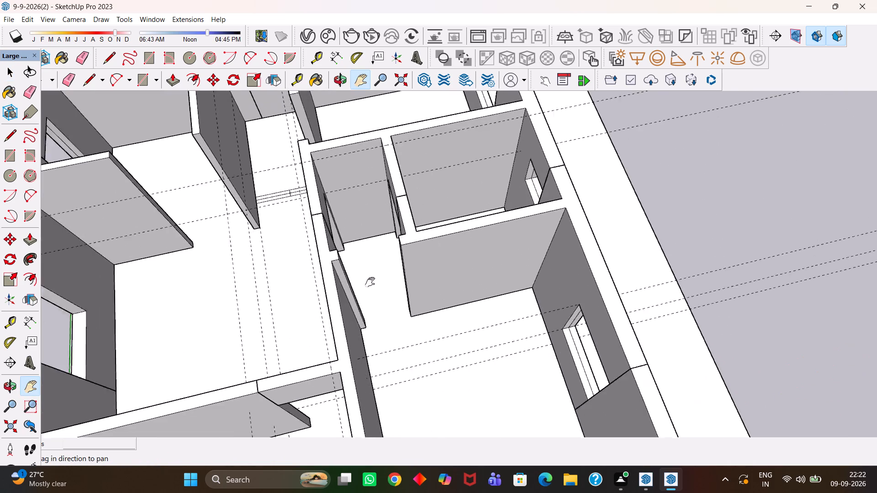
{"action": "scroll", "coordinate": [370, 282], "scroll_direction": "up", "scroll_amount": 1}
{"action": "middle_click_drag", "start_coordinate": [371, 293], "coordinate": [542, 314]}
{"action": "scroll", "coordinate": [412, 306], "scroll_direction": "up", "scroll_amount": 2}
{"action": "scroll", "coordinate": [460, 304], "scroll_direction": "up", "scroll_amount": 3}
{"action": "middle_click_drag", "start_coordinate": [506, 320], "coordinate": [618, 334]}
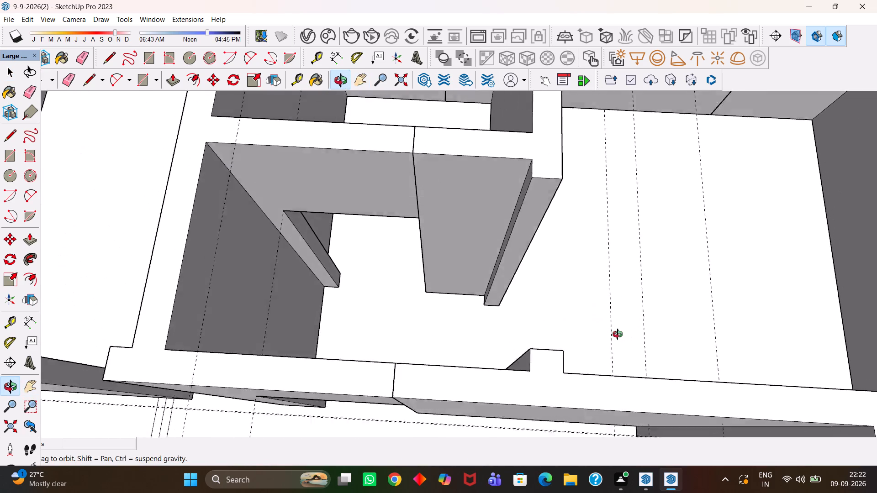
{"action": "middle_click_drag", "start_coordinate": [618, 334], "coordinate": [619, 336]}
{"action": "left_click_drag", "start_coordinate": [549, 285], "coordinate": [436, 312]}
{"action": "middle_click", "coordinate": [428, 310]}
{"action": "scroll", "coordinate": [360, 308], "scroll_direction": "up", "scroll_amount": 1}
{"action": "key", "text": "h"}
{"action": "scroll", "coordinate": [361, 311], "scroll_direction": "down", "scroll_amount": 3}
{"action": "left_click_drag", "start_coordinate": [345, 314], "coordinate": [492, 318]}
{"action": "scroll", "coordinate": [510, 327], "scroll_direction": "up", "scroll_amount": 2}
{"action": "middle_click_drag", "start_coordinate": [512, 328], "coordinate": [507, 324]}
{"action": "scroll", "coordinate": [507, 320], "scroll_direction": "down", "scroll_amount": 2}
{"action": "left_click_drag", "start_coordinate": [551, 310], "coordinate": [477, 342]}
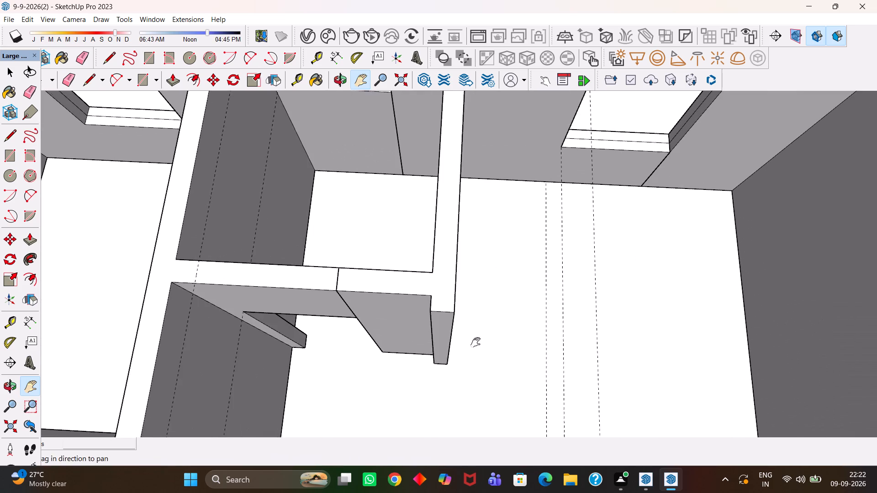
Place a guide 3' below the top edge of the bedroom partition's free end at the door opening.
{"action": "middle_click_drag", "start_coordinate": [464, 343], "coordinate": [486, 332]}
{"action": "scroll", "coordinate": [486, 332], "scroll_direction": "up", "scroll_amount": 1}
{"action": "key", "text": "t"}
{"action": "scroll", "coordinate": [473, 296], "scroll_direction": "up", "scroll_amount": 2}
{"action": "double_click", "coordinate": [456, 259]}
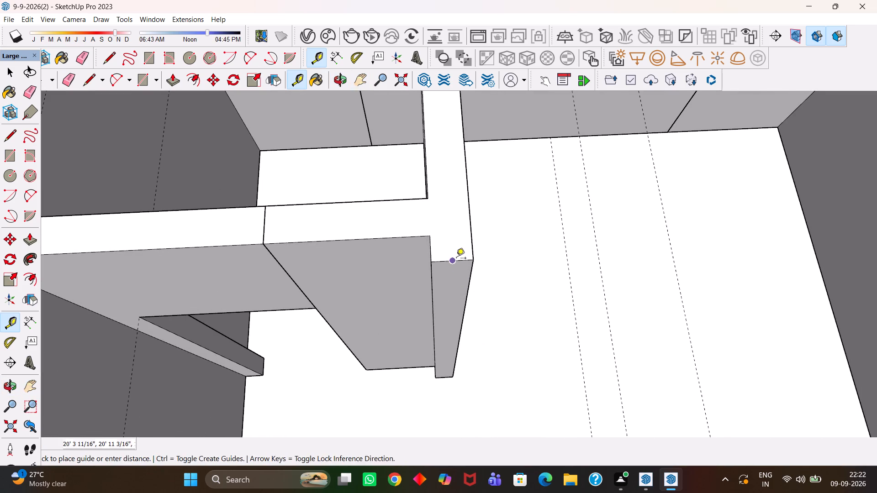
{"action": "left_click", "coordinate": [447, 262]}
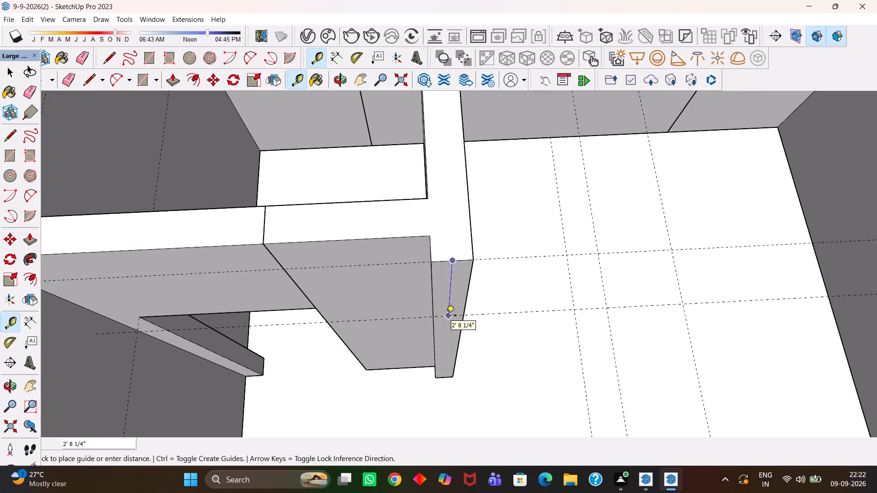
{"action": "type", "text": "3'"}
{"action": "key", "text": "Return"}
{"action": "key", "text": "space"}
Open the wall group and draw a line across the partition's end face along the 3' guide.
{"action": "scroll", "coordinate": [446, 316], "scroll_direction": "up", "scroll_amount": 2}
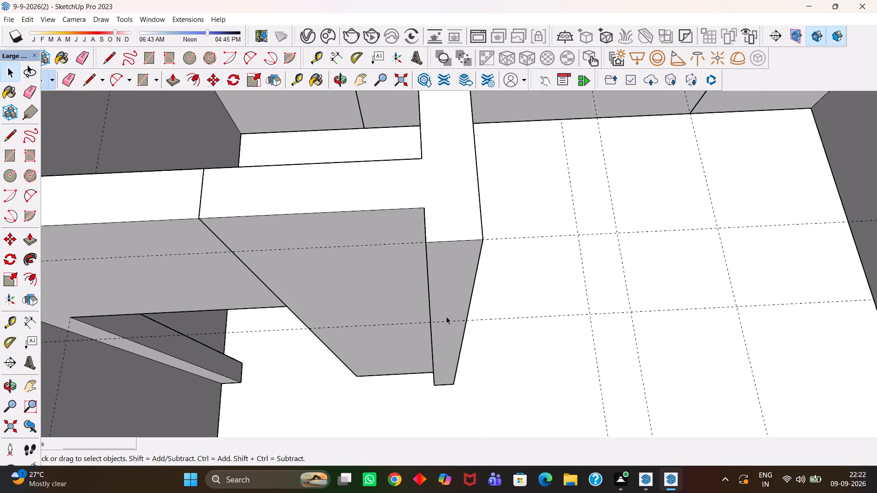
{"action": "left_click", "coordinate": [446, 313]}
{"action": "left_click", "coordinate": [446, 313]}
{"action": "scroll", "coordinate": [446, 313], "scroll_direction": "up", "scroll_amount": 3}
{"action": "key", "text": "l"}
{"action": "left_click", "coordinate": [471, 325]}
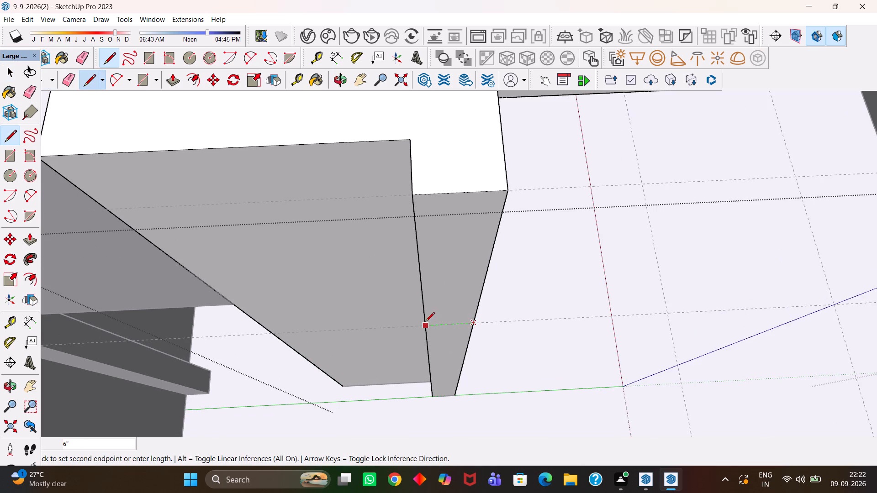
{"action": "left_click", "coordinate": [425, 322]}
Push/Pull the upper part of the end face across the door opening to the facing wall as the lintel, and close the group.
{"action": "key", "text": "space"}
{"action": "left_click", "coordinate": [447, 309]}
{"action": "key", "text": "p"}
{"action": "left_click", "coordinate": [450, 309]}
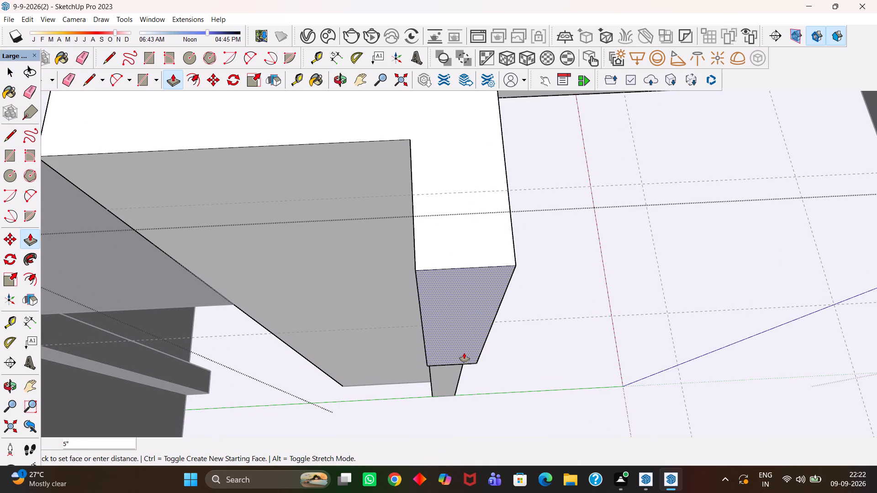
{"action": "key", "text": "h"}
{"action": "scroll", "coordinate": [457, 355], "scroll_direction": "down", "scroll_amount": 6}
{"action": "left_click_drag", "start_coordinate": [461, 375], "coordinate": [445, 280]}
{"action": "scroll", "coordinate": [445, 278], "scroll_direction": "down", "scroll_amount": 4}
{"action": "key", "text": "Escape"}
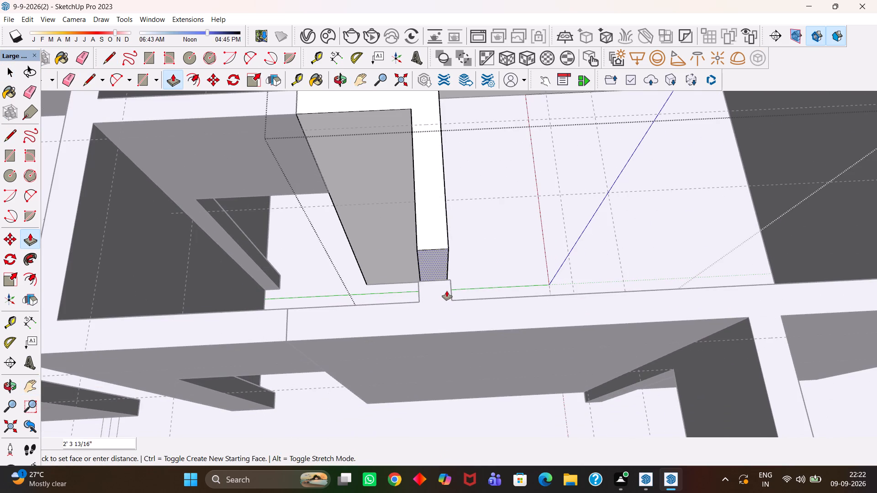
{"action": "left_click", "coordinate": [450, 284]}
{"action": "key", "text": "space"}
{"action": "scroll", "coordinate": [451, 297], "scroll_direction": "down", "scroll_amount": 4}
{"action": "left_click", "coordinate": [500, 265]}
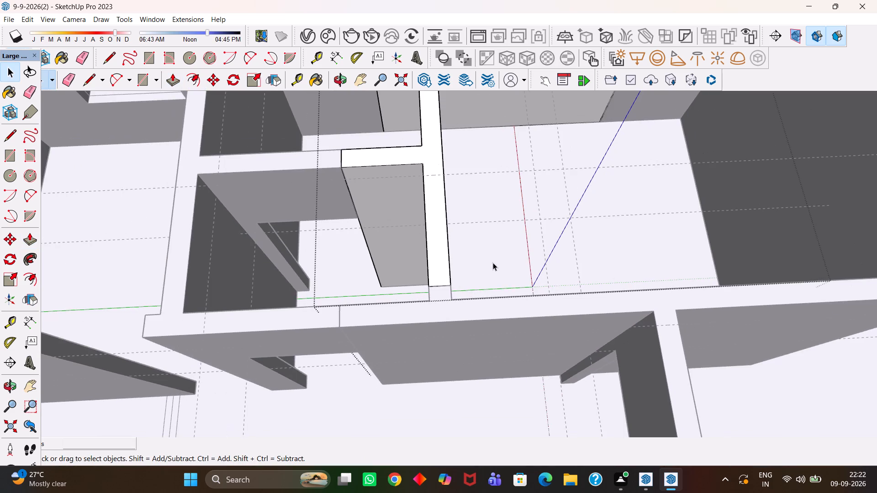
{"action": "scroll", "coordinate": [468, 258], "scroll_direction": "down", "scroll_amount": 8}
{"action": "middle_click_drag", "start_coordinate": [468, 251], "coordinate": [471, 298]}
{"action": "scroll", "coordinate": [471, 298], "scroll_direction": "up", "scroll_amount": 1}
{"action": "key", "text": "h"}
{"action": "scroll", "coordinate": [471, 298], "scroll_direction": "down", "scroll_amount": 4}
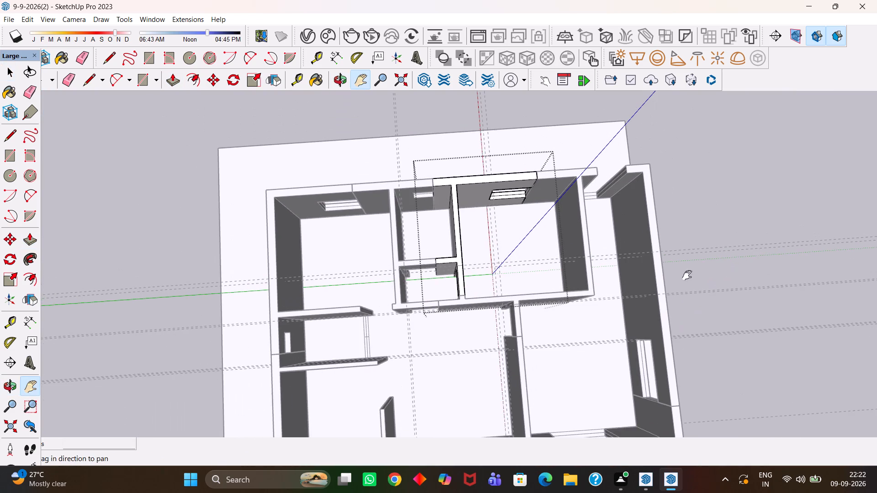
{"action": "key", "text": "space"}
{"action": "left_click_drag", "start_coordinate": [737, 207], "coordinate": [737, 215]}
{"action": "scroll", "coordinate": [480, 253], "scroll_direction": "up", "scroll_amount": 5}
{"action": "scroll", "coordinate": [661, 243], "scroll_direction": "down", "scroll_amount": 5}
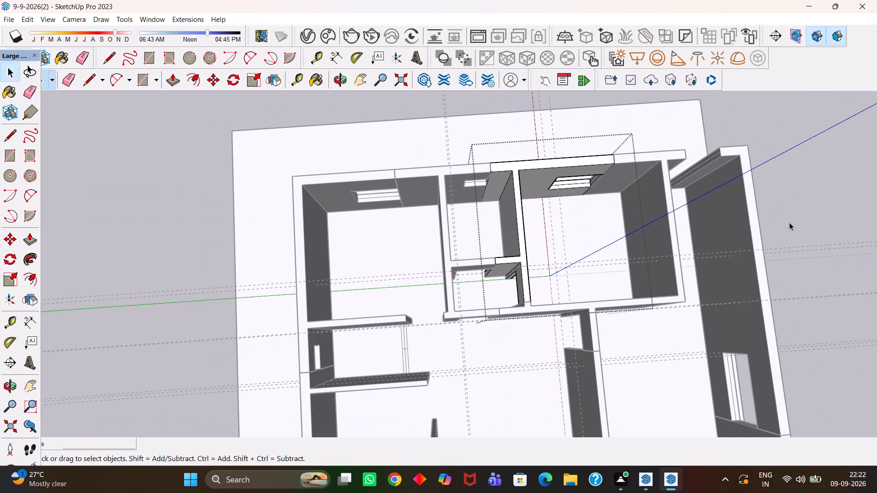
{"action": "double_click", "coordinate": [799, 212]}
Examine the bedrooms, small rooms and their door lintels for openings still missing one.
{"action": "scroll", "coordinate": [605, 279], "scroll_direction": "up", "scroll_amount": 7}
{"action": "key", "text": "h"}
{"action": "scroll", "coordinate": [541, 277], "scroll_direction": "down", "scroll_amount": 5}
{"action": "middle_click_drag", "start_coordinate": [463, 323], "coordinate": [457, 249]}
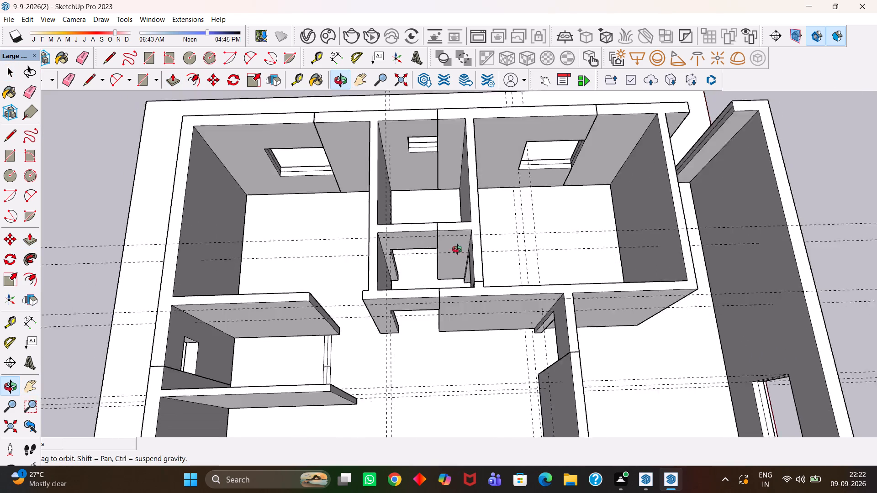
{"action": "middle_click_drag", "start_coordinate": [457, 249], "coordinate": [473, 299]}
{"action": "scroll", "coordinate": [473, 296], "scroll_direction": "up", "scroll_amount": 5}
{"action": "key", "text": "h"}
{"action": "scroll", "coordinate": [473, 299], "scroll_direction": "down", "scroll_amount": 6}
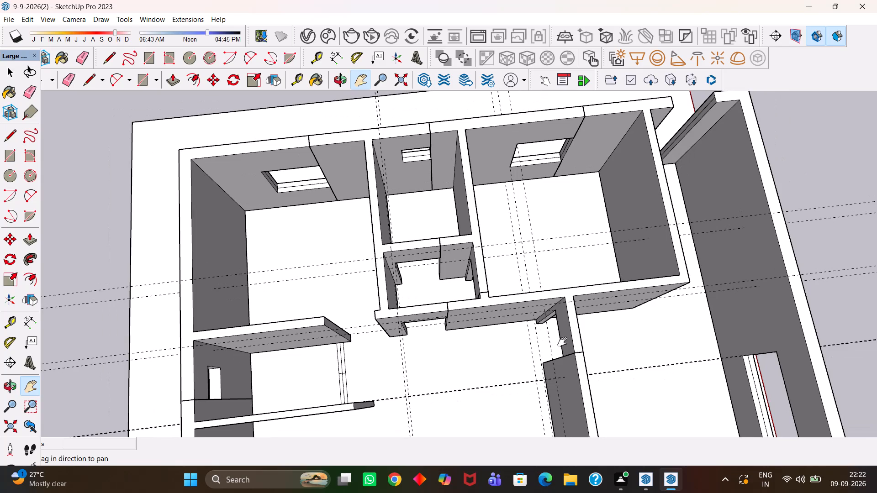
{"action": "left_click_drag", "start_coordinate": [543, 355], "coordinate": [487, 312]}
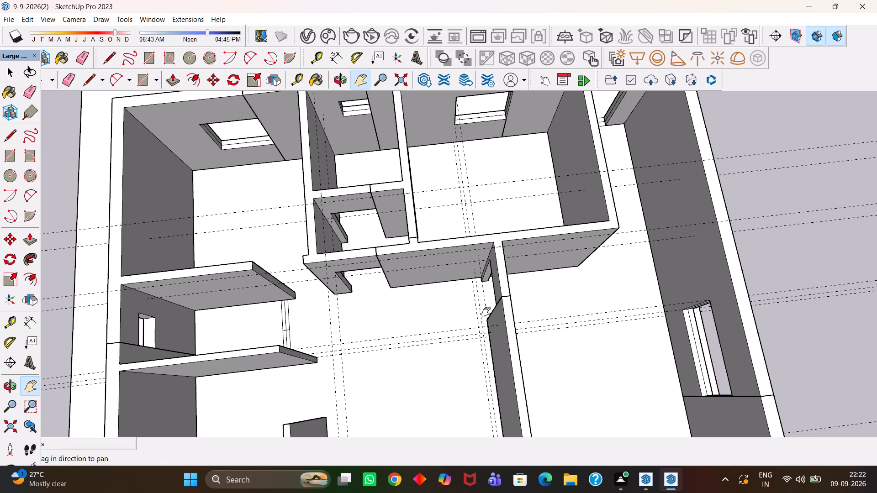
{"action": "key", "text": "h"}
{"action": "key", "text": "h"}
{"action": "scroll", "coordinate": [486, 324], "scroll_direction": "down", "scroll_amount": 7}
Save the model.
{"action": "key", "text": "ctrl+s"}
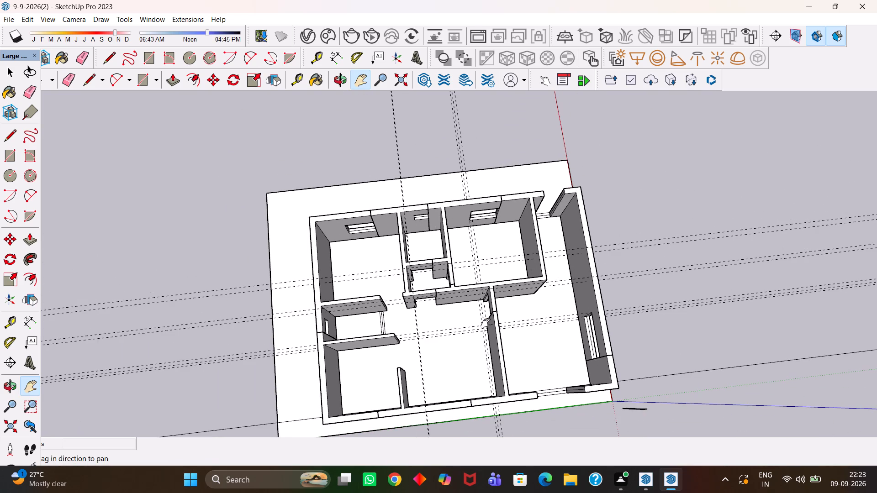
{"action": "key", "text": "ctrl+s"}
Examine the whole floor's walls, partitions and openings from several angles.
{"action": "key", "text": "h"}
{"action": "scroll", "coordinate": [474, 332], "scroll_direction": "up", "scroll_amount": 7}
{"action": "scroll", "coordinate": [454, 335], "scroll_direction": "down", "scroll_amount": 1}
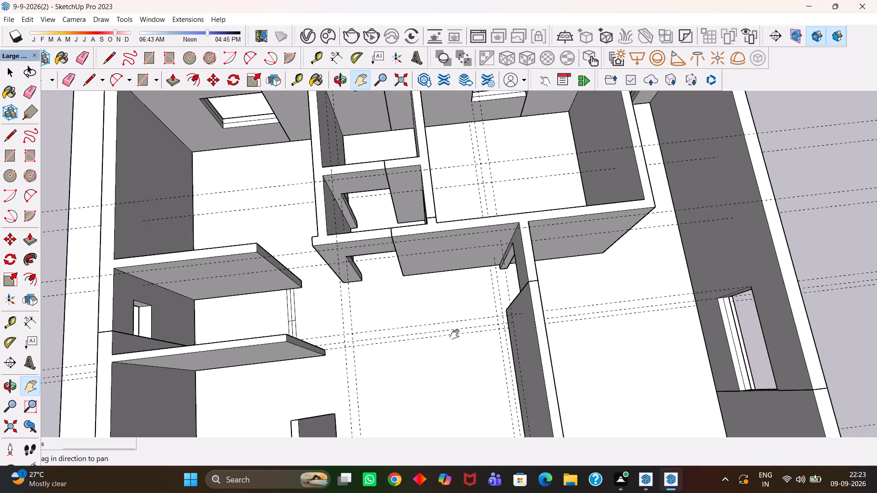
{"action": "scroll", "coordinate": [454, 335], "scroll_direction": "down", "scroll_amount": 3}
{"action": "scroll", "coordinate": [486, 384], "scroll_direction": "up", "scroll_amount": 1}
{"action": "middle_click_drag", "start_coordinate": [485, 384], "coordinate": [391, 328]}
{"action": "scroll", "coordinate": [393, 324], "scroll_direction": "up", "scroll_amount": 3}
{"action": "scroll", "coordinate": [353, 317], "scroll_direction": "down", "scroll_amount": 4}
{"action": "left_click_drag", "start_coordinate": [313, 307], "coordinate": [424, 307]}
{"action": "middle_click_drag", "start_coordinate": [528, 323], "coordinate": [533, 327]}
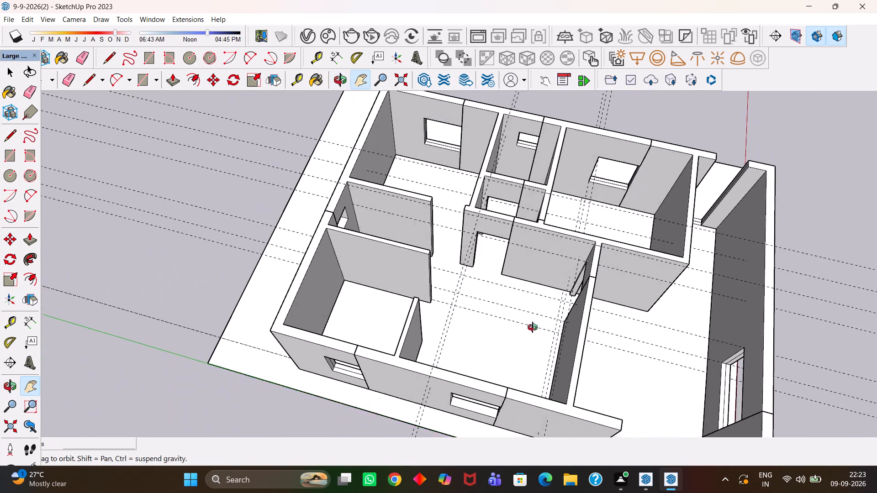
{"action": "middle_click_drag", "start_coordinate": [533, 327], "coordinate": [550, 361]}
{"action": "scroll", "coordinate": [544, 362], "scroll_direction": "up", "scroll_amount": 2}
{"action": "middle_click_drag", "start_coordinate": [552, 361], "coordinate": [571, 383]}
{"action": "scroll", "coordinate": [565, 376], "scroll_direction": "up", "scroll_amount": 1}
{"action": "scroll", "coordinate": [571, 383], "scroll_direction": "down", "scroll_amount": 5}
{"action": "left_click_drag", "start_coordinate": [573, 352], "coordinate": [486, 352]}
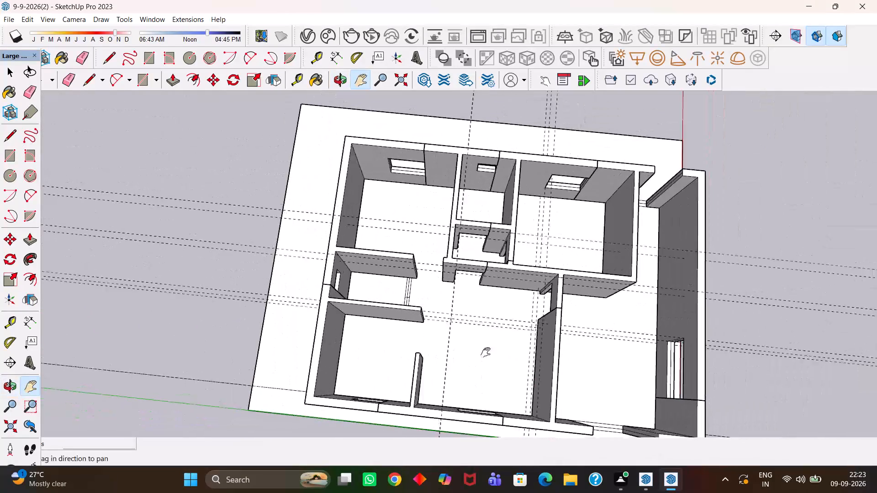
{"action": "left_click_drag", "start_coordinate": [486, 352], "coordinate": [431, 349]}
{"action": "scroll", "coordinate": [438, 350], "scroll_direction": "up", "scroll_amount": 5}
{"action": "scroll", "coordinate": [438, 350], "scroll_direction": "down", "scroll_amount": 6}
{"action": "left_click_drag", "start_coordinate": [423, 354], "coordinate": [522, 295]}
{"action": "scroll", "coordinate": [516, 300], "scroll_direction": "down", "scroll_amount": 5}
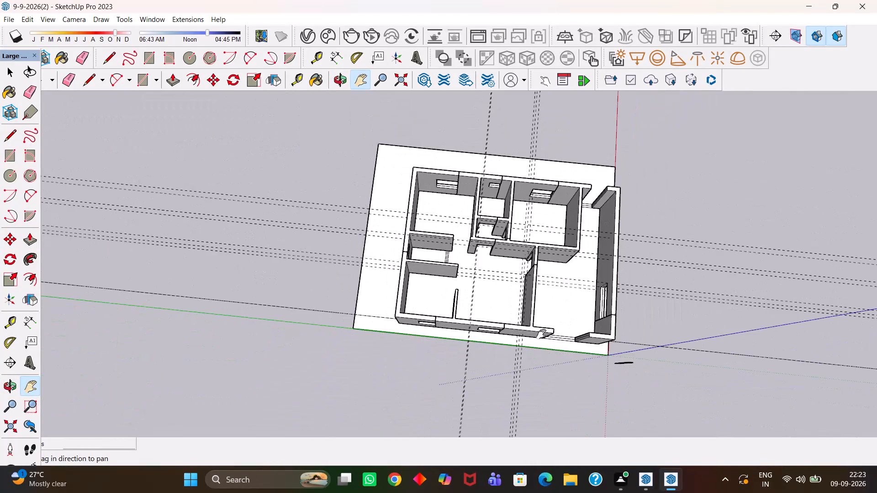
{"action": "middle_click_drag", "start_coordinate": [529, 335], "coordinate": [553, 317]}
{"action": "scroll", "coordinate": [527, 255], "scroll_direction": "up", "scroll_amount": 1}
{"action": "scroll", "coordinate": [558, 236], "scroll_direction": "up", "scroll_amount": 3}
{"action": "scroll", "coordinate": [553, 317], "scroll_direction": "up", "scroll_amount": 1}
{"action": "scroll", "coordinate": [553, 317], "scroll_direction": "down", "scroll_amount": 5}
{"action": "middle_click_drag", "start_coordinate": [566, 320], "coordinate": [546, 265]}
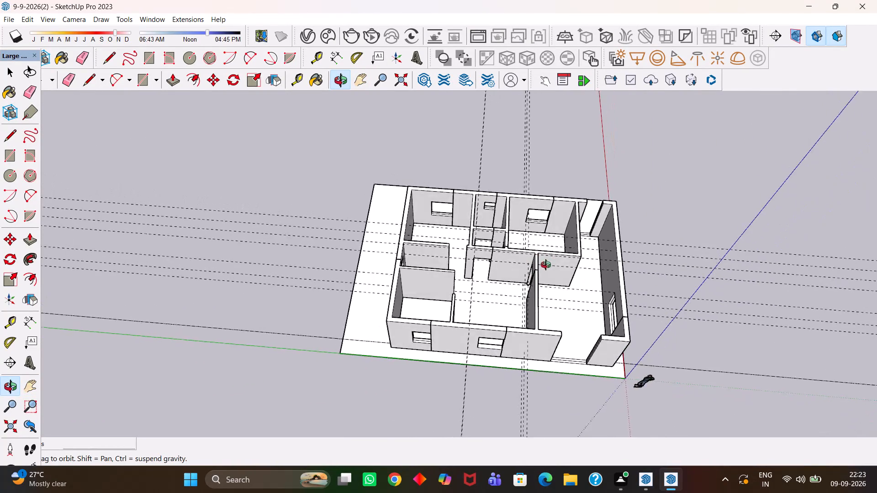
{"action": "middle_click_drag", "start_coordinate": [546, 265], "coordinate": [557, 287]}
{"action": "scroll", "coordinate": [554, 284], "scroll_direction": "up", "scroll_amount": 3}
{"action": "scroll", "coordinate": [554, 284], "scroll_direction": "down", "scroll_amount": 5}
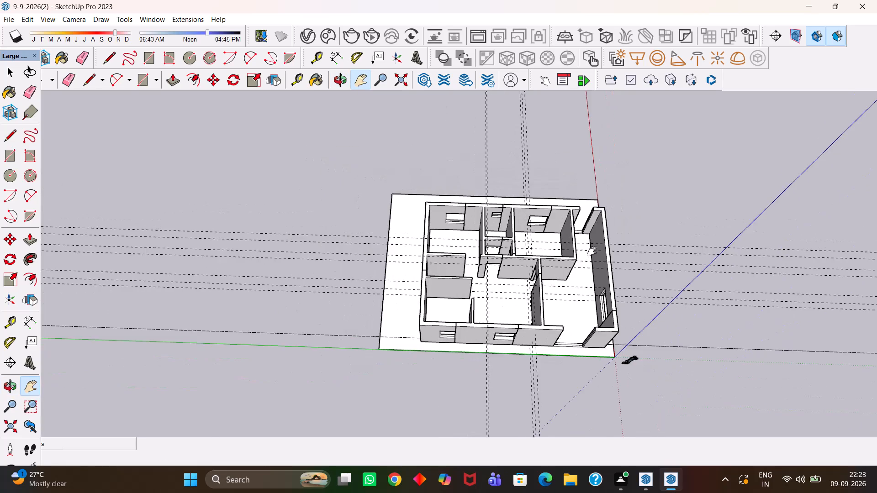
Examine the full-height opening in the outer wall at the end of the long hall, including its end faces and floor lines.
{"action": "left_click_drag", "start_coordinate": [592, 251], "coordinate": [442, 338]}
{"action": "scroll", "coordinate": [415, 309], "scroll_direction": "up", "scroll_amount": 13}
{"action": "middle_click_drag", "start_coordinate": [428, 317], "coordinate": [487, 340]}
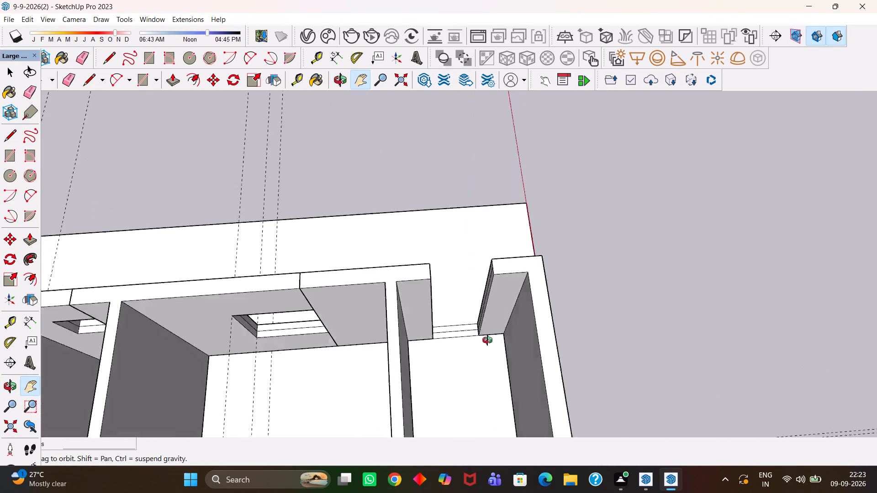
{"action": "scroll", "coordinate": [487, 340], "scroll_direction": "up", "scroll_amount": 2}
{"action": "middle_click_drag", "start_coordinate": [487, 340], "coordinate": [572, 318]}
{"action": "middle_click_drag", "start_coordinate": [502, 292], "coordinate": [571, 354]}
{"action": "scroll", "coordinate": [554, 349], "scroll_direction": "up", "scroll_amount": 3}
{"action": "left_click_drag", "start_coordinate": [489, 276], "coordinate": [445, 341]}
{"action": "scroll", "coordinate": [402, 336], "scroll_direction": "down", "scroll_amount": 9}
{"action": "scroll", "coordinate": [338, 332], "scroll_direction": "up", "scroll_amount": 1}
{"action": "middle_click_drag", "start_coordinate": [337, 332], "coordinate": [483, 314]}
{"action": "scroll", "coordinate": [481, 314], "scroll_direction": "up", "scroll_amount": 7}
{"action": "scroll", "coordinate": [436, 343], "scroll_direction": "up", "scroll_amount": 2}
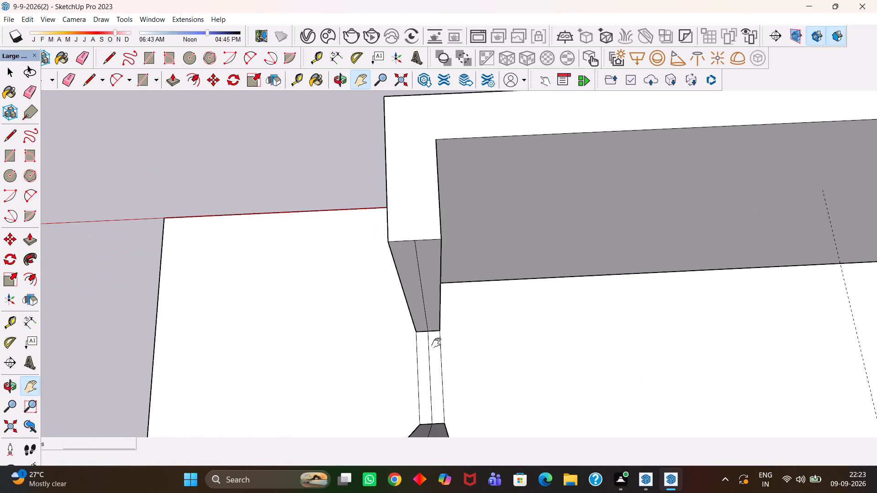
{"action": "scroll", "coordinate": [436, 343], "scroll_direction": "down", "scroll_amount": 7}
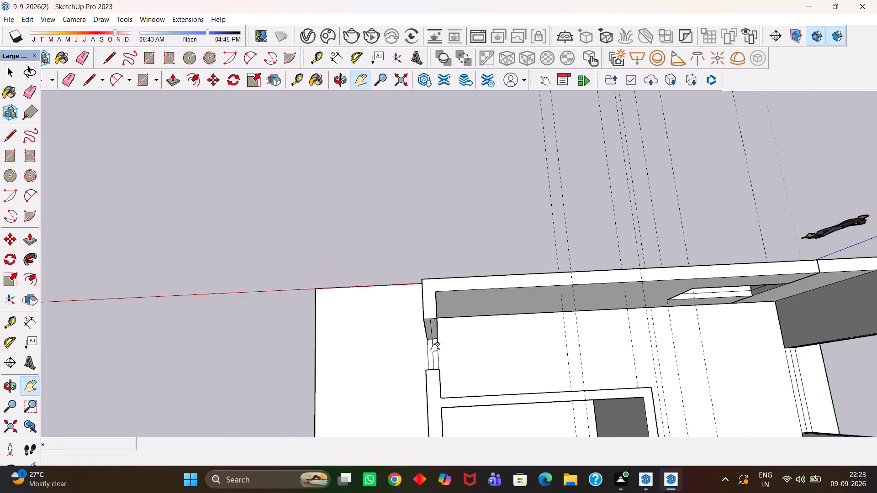
{"action": "scroll", "coordinate": [435, 347], "scroll_direction": "down", "scroll_amount": 6}
{"action": "scroll", "coordinate": [465, 369], "scroll_direction": "up", "scroll_amount": 4}
{"action": "middle_click_drag", "start_coordinate": [465, 369], "coordinate": [450, 357]}
{"action": "scroll", "coordinate": [447, 357], "scroll_direction": "up", "scroll_amount": 5}
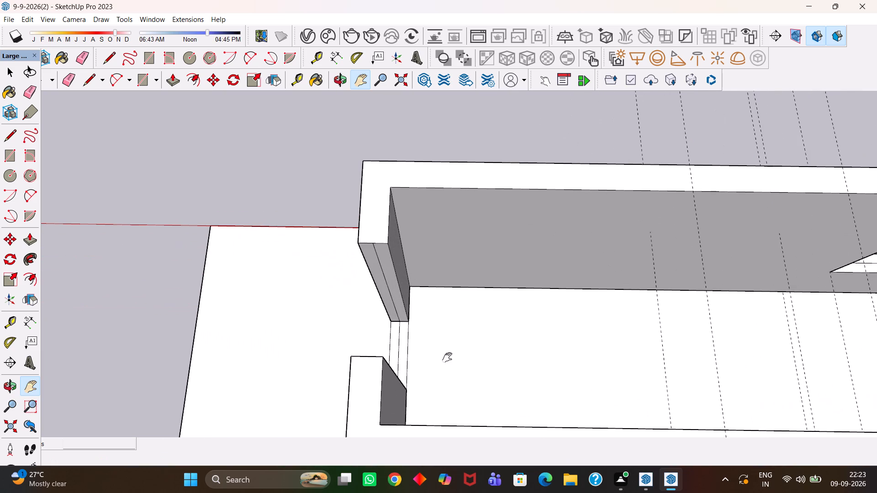
{"action": "scroll", "coordinate": [449, 358], "scroll_direction": "up", "scroll_amount": 3}
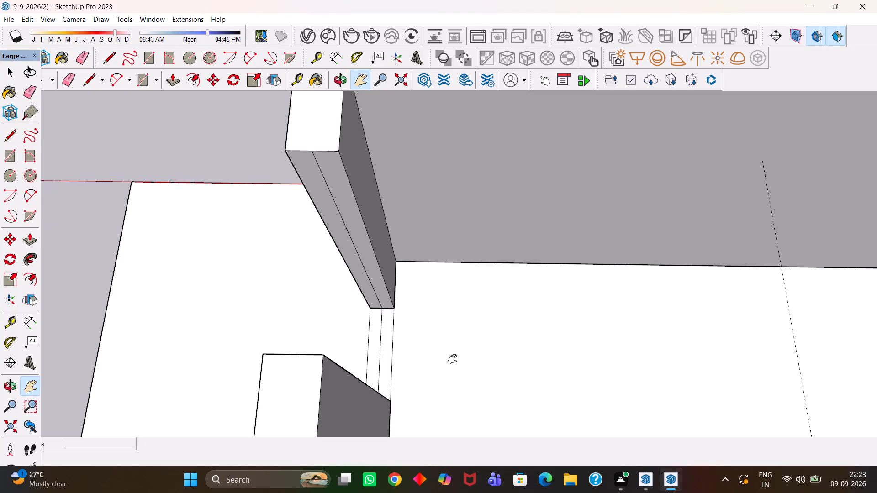
{"action": "scroll", "coordinate": [452, 359], "scroll_direction": "up", "scroll_amount": 3}
{"action": "scroll", "coordinate": [452, 359], "scroll_direction": "down", "scroll_amount": 6}
{"action": "scroll", "coordinate": [453, 360], "scroll_direction": "up", "scroll_amount": 1}
{"action": "scroll", "coordinate": [453, 360], "scroll_direction": "down", "scroll_amount": 3}
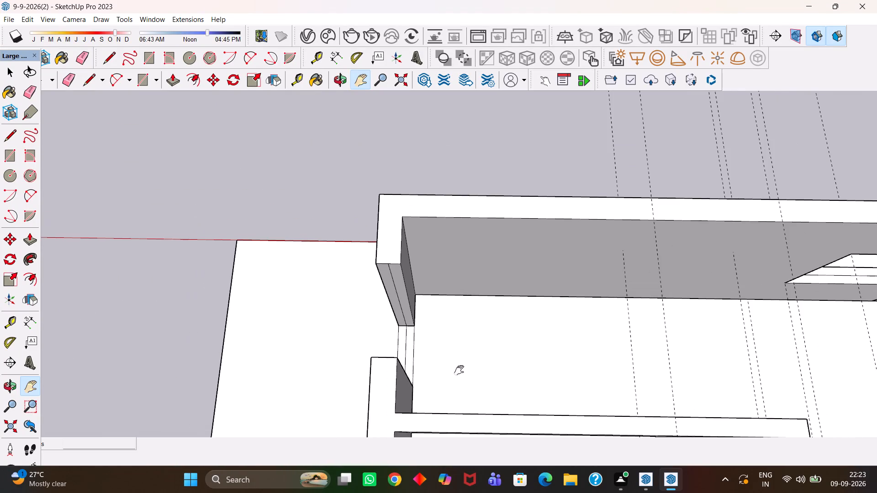
{"action": "middle_click_drag", "start_coordinate": [459, 371], "coordinate": [471, 367]}
{"action": "scroll", "coordinate": [470, 371], "scroll_direction": "up", "scroll_amount": 1}
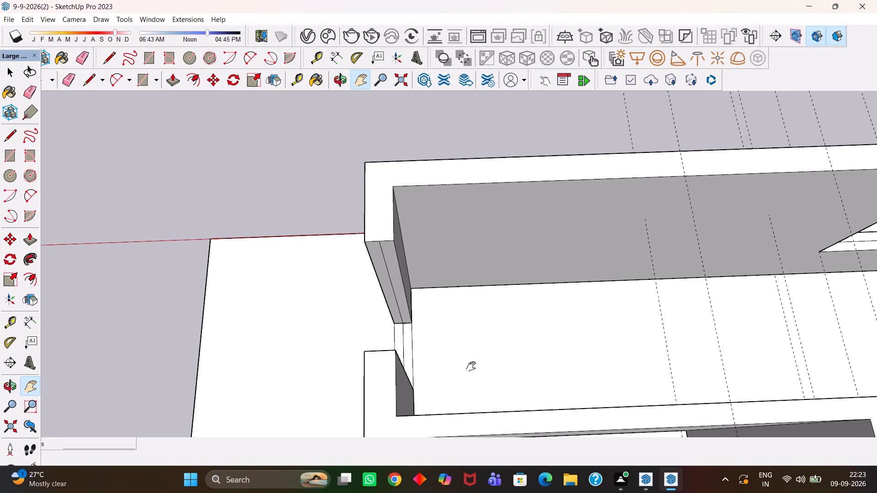
{"action": "scroll", "coordinate": [471, 367], "scroll_direction": "up", "scroll_amount": 2}
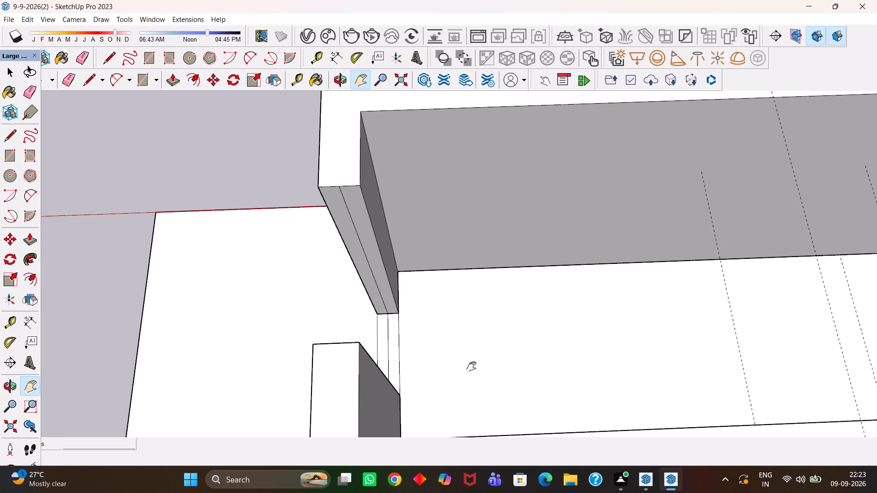
{"action": "scroll", "coordinate": [468, 373], "scroll_direction": "up", "scroll_amount": 1}
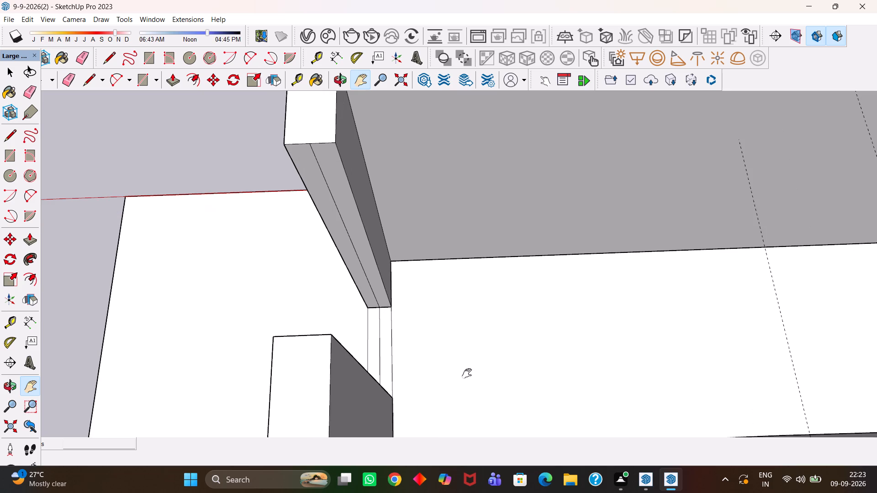
{"action": "scroll", "coordinate": [465, 369], "scroll_direction": "down", "scroll_amount": 7}
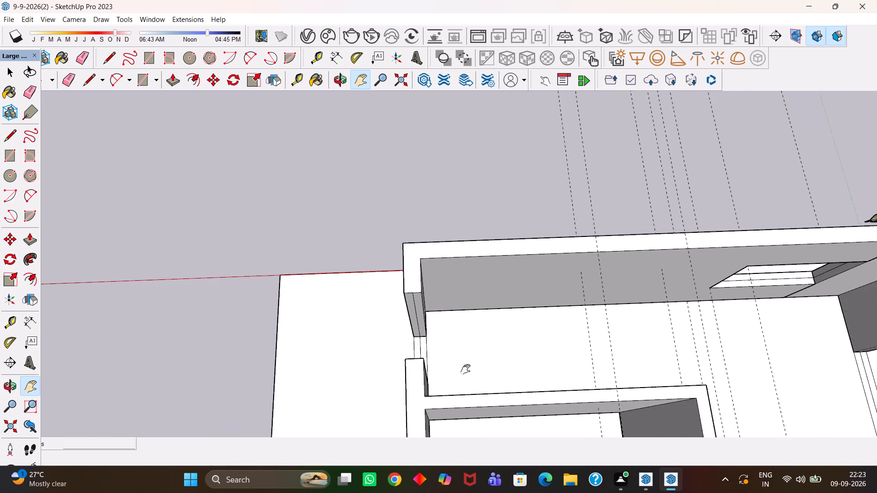
{"action": "scroll", "coordinate": [465, 369], "scroll_direction": "up", "scroll_amount": 2}
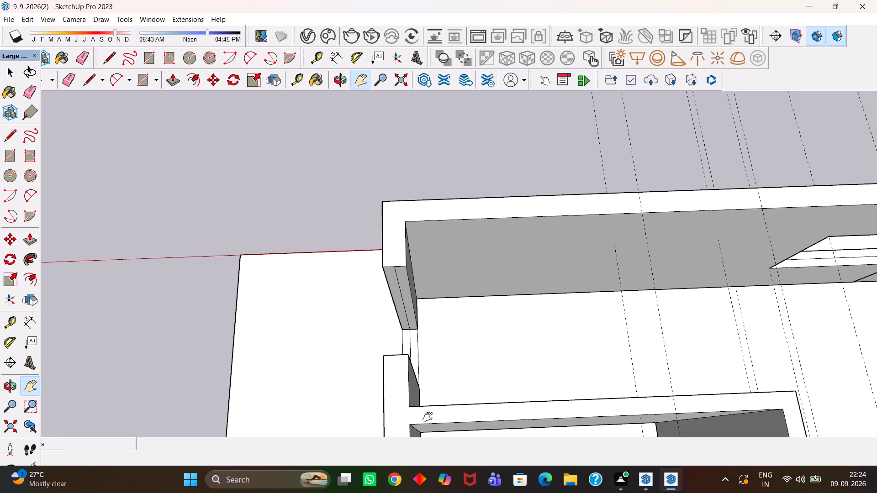
{"action": "scroll", "coordinate": [428, 414], "scroll_direction": "up", "scroll_amount": 2}
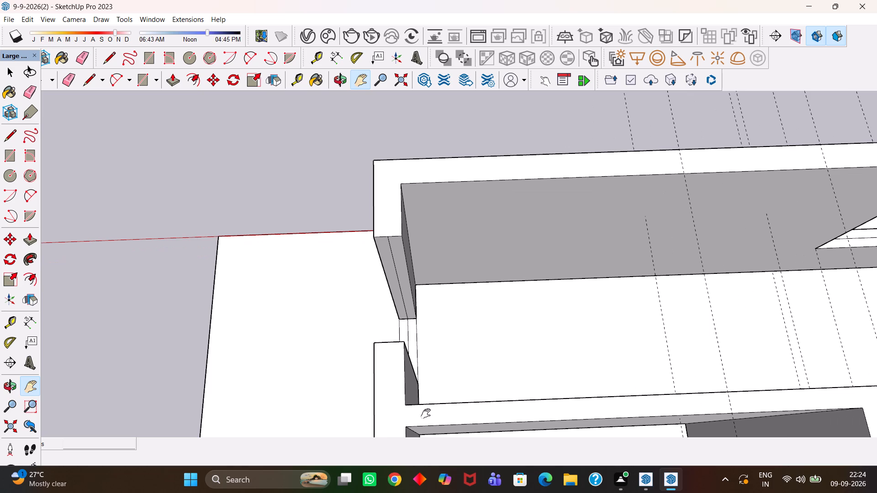
{"action": "scroll", "coordinate": [426, 414], "scroll_direction": "up", "scroll_amount": 1}
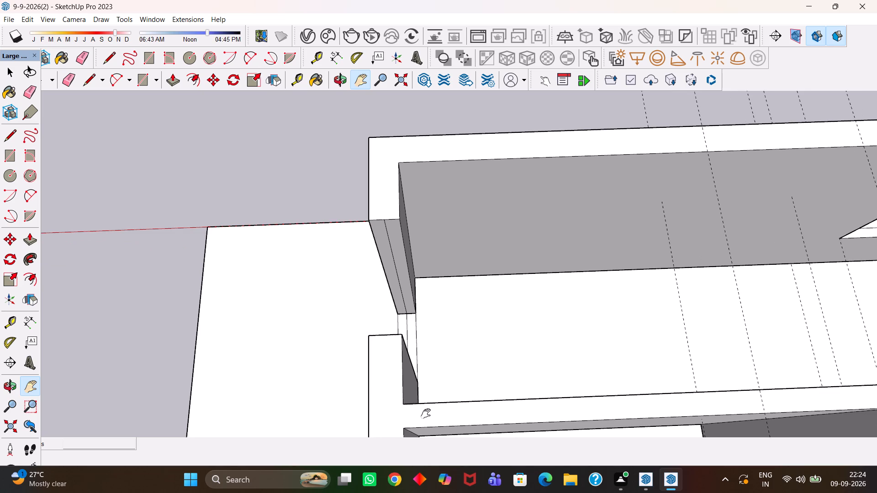
{"action": "scroll", "coordinate": [426, 414], "scroll_direction": "up", "scroll_amount": 1}
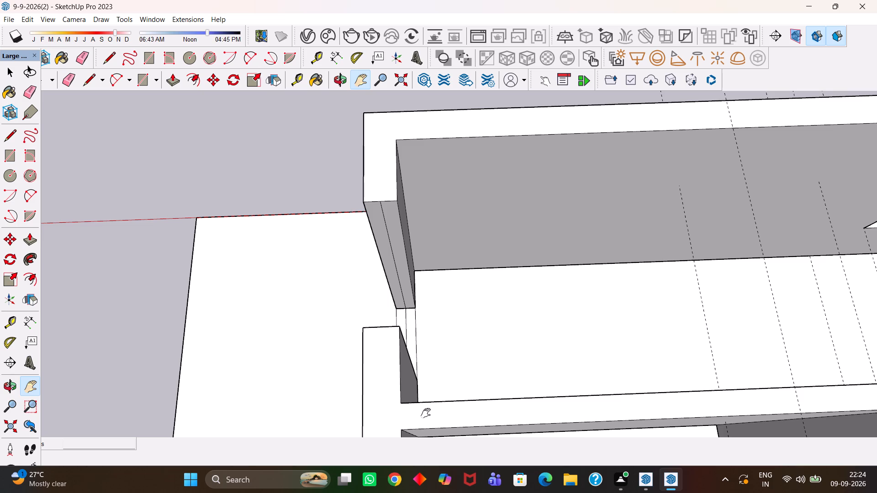
{"action": "scroll", "coordinate": [426, 413], "scroll_direction": "up", "scroll_amount": 2}
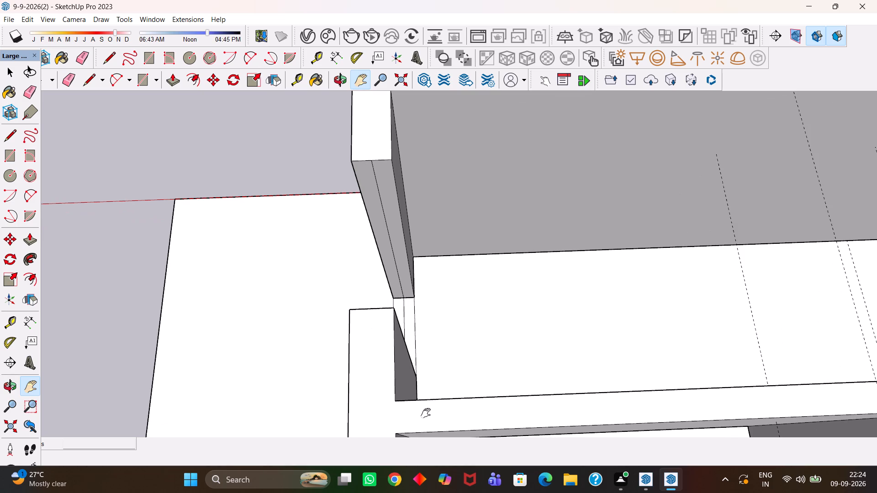
{"action": "scroll", "coordinate": [426, 413], "scroll_direction": "down", "scroll_amount": 4}
{"action": "scroll", "coordinate": [357, 368], "scroll_direction": "down", "scroll_amount": 3}
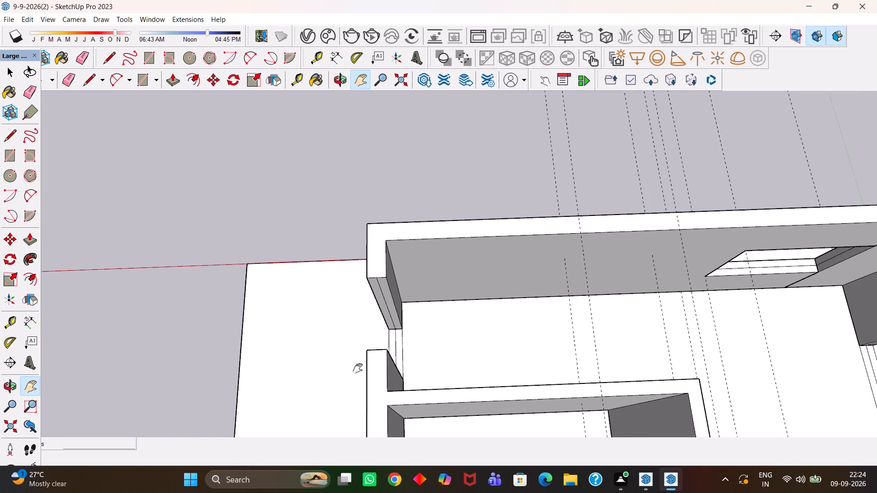
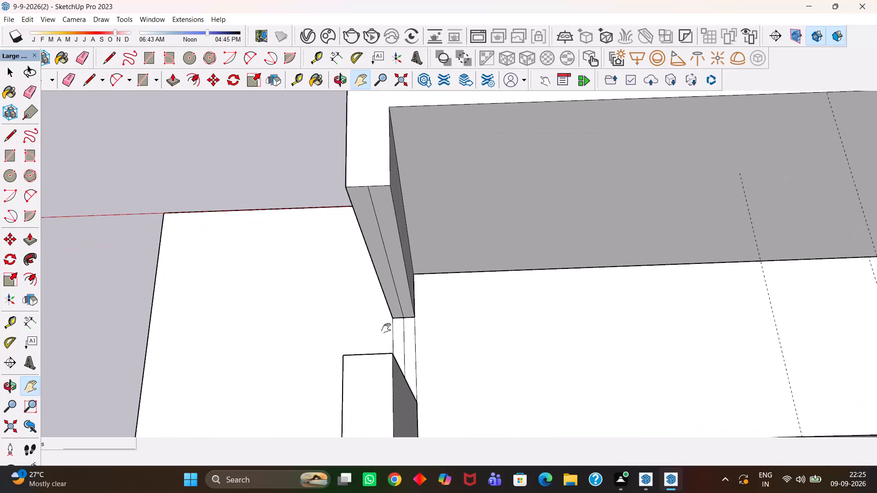
Place a guide along the top edge of the wall's end face at the opening, and another guide 3' below it.
{"action": "scroll", "coordinate": [385, 333], "scroll_direction": "down", "scroll_amount": 3}
{"action": "key", "text": "h"}
{"action": "scroll", "coordinate": [386, 319], "scroll_direction": "up", "scroll_amount": 1}
{"action": "middle_click_drag", "start_coordinate": [387, 318], "coordinate": [395, 321]}
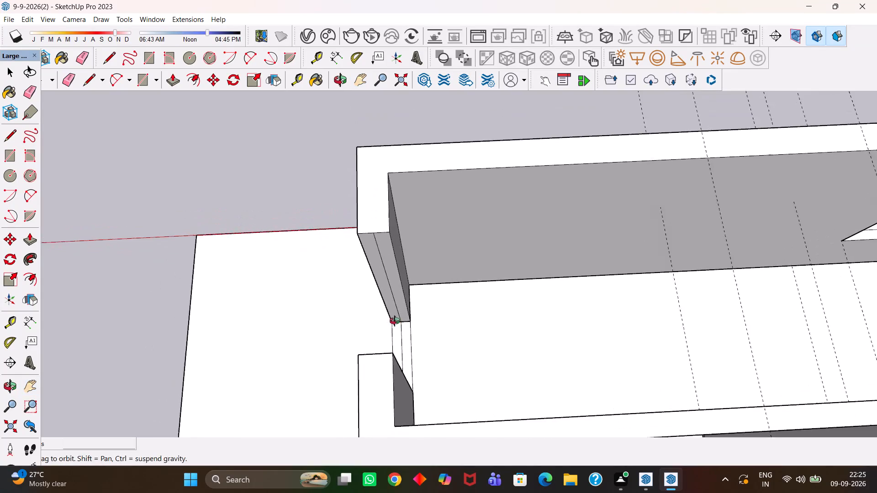
{"action": "middle_click_drag", "start_coordinate": [395, 321], "coordinate": [417, 320]}
{"action": "scroll", "coordinate": [395, 321], "scroll_direction": "up", "scroll_amount": 2}
{"action": "key", "text": "h"}
{"action": "left_click_drag", "start_coordinate": [415, 295], "coordinate": [422, 350]}
{"action": "middle_click_drag", "start_coordinate": [404, 349], "coordinate": [398, 331]}
{"action": "key", "text": "h"}
{"action": "scroll", "coordinate": [398, 332], "scroll_direction": "up", "scroll_amount": 1}
{"action": "left_click_drag", "start_coordinate": [390, 321], "coordinate": [406, 334]}
{"action": "middle_click_drag", "start_coordinate": [420, 351], "coordinate": [402, 345]}
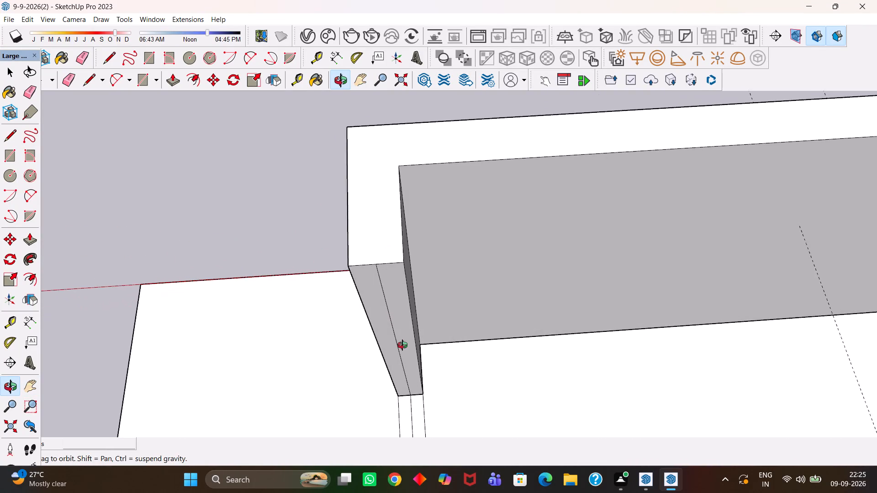
{"action": "middle_click_drag", "start_coordinate": [402, 345], "coordinate": [406, 348]}
{"action": "scroll", "coordinate": [406, 348], "scroll_direction": "up", "scroll_amount": 1}
{"action": "key", "text": "t"}
{"action": "double_click", "coordinate": [392, 255]}
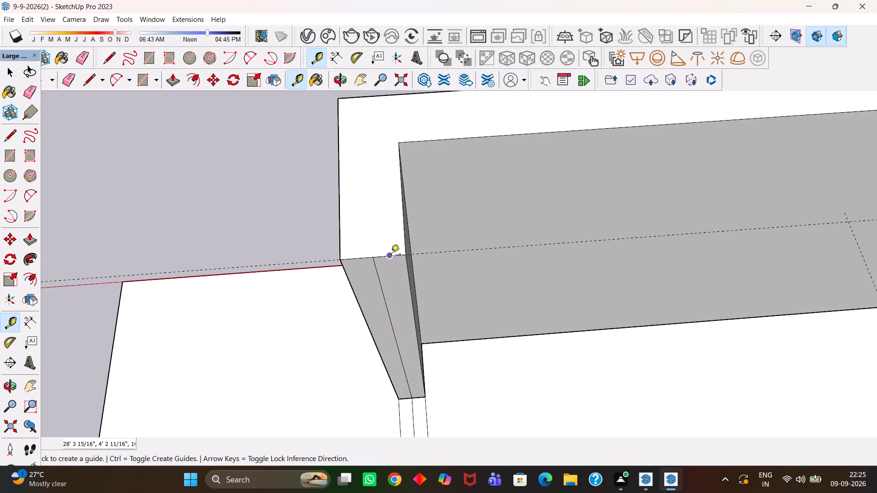
{"action": "left_click", "coordinate": [391, 255]}
{"action": "type", "text": "3'"}
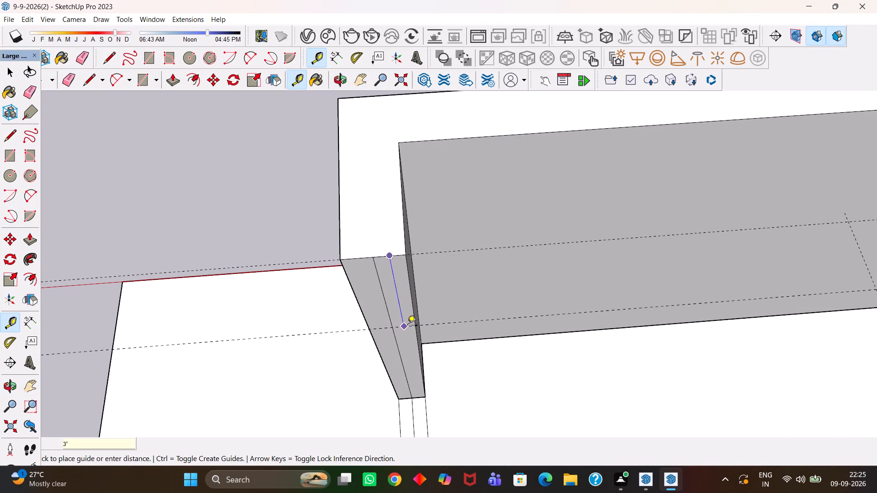
{"action": "key", "text": "Return"}
{"action": "key", "text": "space"}
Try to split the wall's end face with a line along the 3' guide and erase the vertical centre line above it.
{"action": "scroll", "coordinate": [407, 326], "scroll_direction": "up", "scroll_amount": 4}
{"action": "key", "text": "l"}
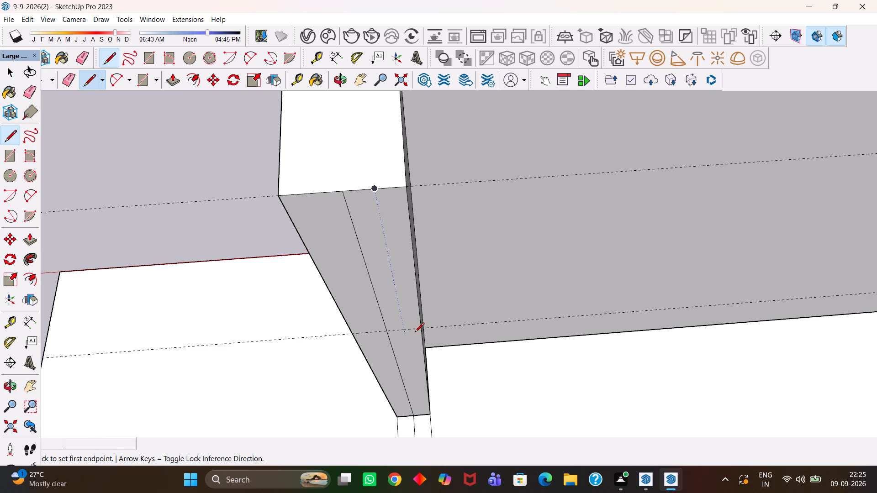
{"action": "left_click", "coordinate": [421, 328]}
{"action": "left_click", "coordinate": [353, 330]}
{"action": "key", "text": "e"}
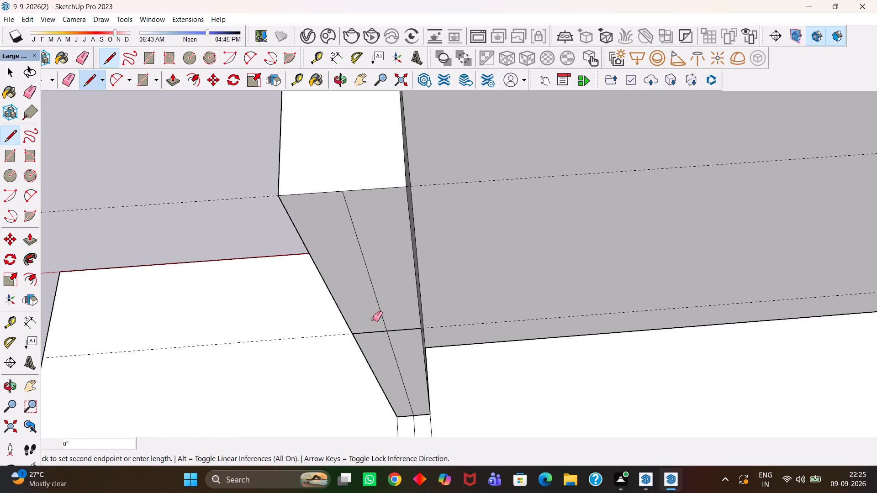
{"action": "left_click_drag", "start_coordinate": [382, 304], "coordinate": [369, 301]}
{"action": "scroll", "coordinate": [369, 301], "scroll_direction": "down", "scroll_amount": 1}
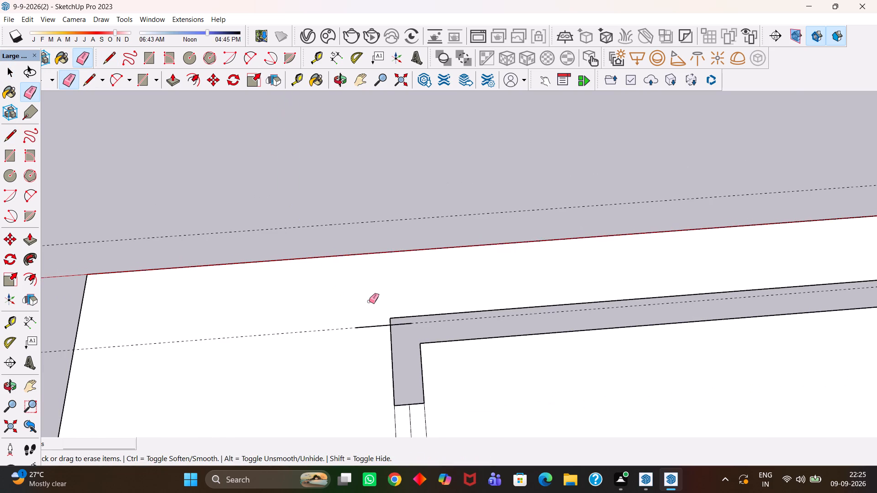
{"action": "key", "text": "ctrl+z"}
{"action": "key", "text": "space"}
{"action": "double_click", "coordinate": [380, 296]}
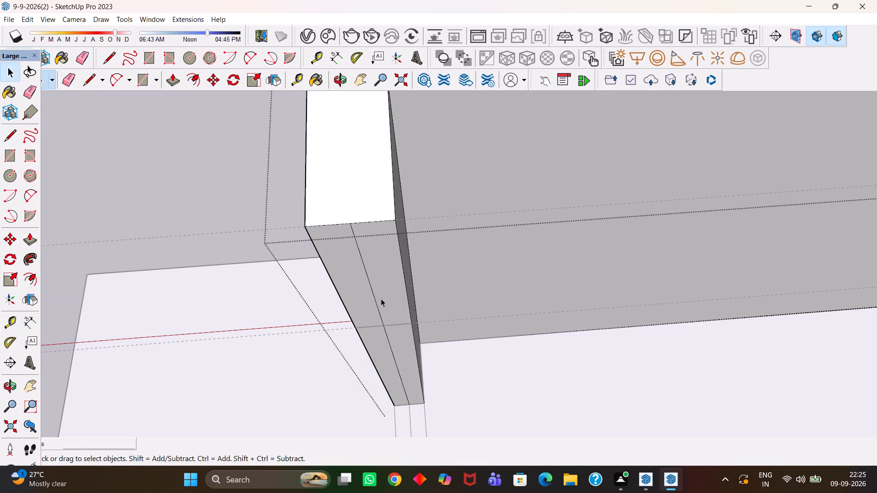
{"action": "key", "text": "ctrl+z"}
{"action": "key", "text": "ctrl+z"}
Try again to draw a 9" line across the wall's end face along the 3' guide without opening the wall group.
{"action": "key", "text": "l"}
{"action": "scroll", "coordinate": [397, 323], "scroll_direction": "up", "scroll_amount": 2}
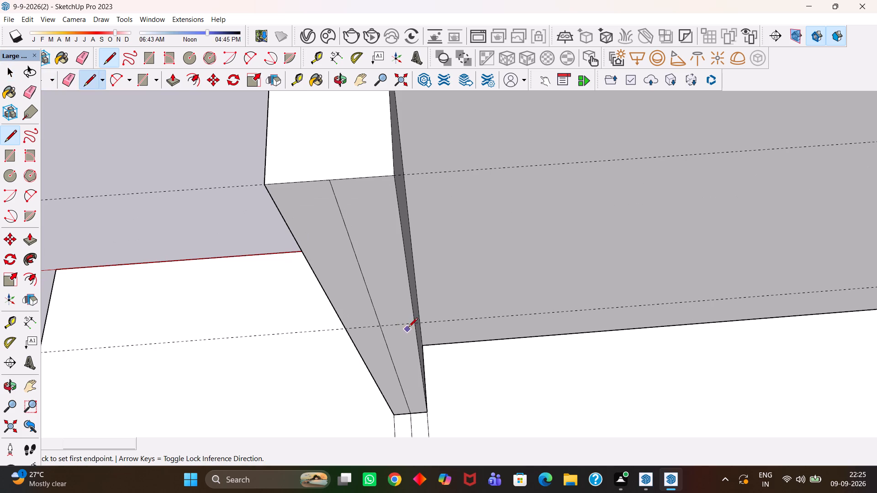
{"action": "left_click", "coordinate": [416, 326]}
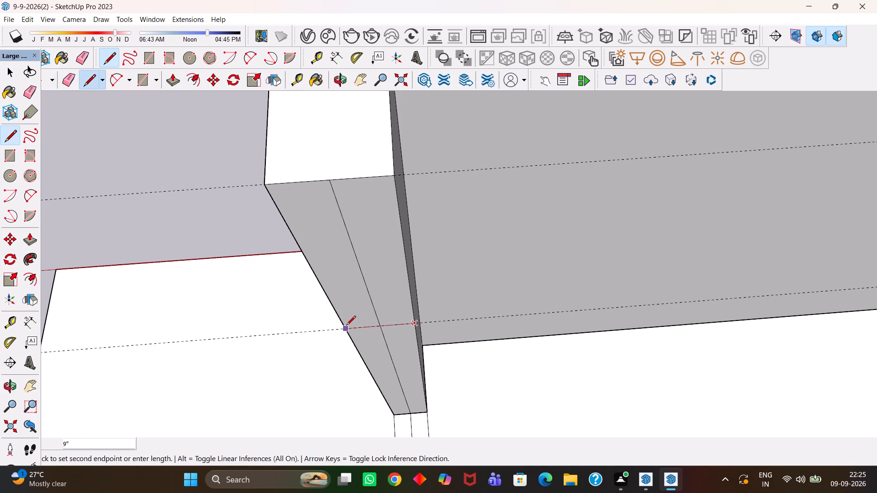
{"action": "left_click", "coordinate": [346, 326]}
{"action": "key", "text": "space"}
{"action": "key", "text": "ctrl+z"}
Open the wall group and draw a 9" line across its end face along the 3' guide.
{"action": "scroll", "coordinate": [371, 330], "scroll_direction": "up", "scroll_amount": 2}
{"action": "middle_click_drag", "start_coordinate": [387, 326], "coordinate": [381, 320]}
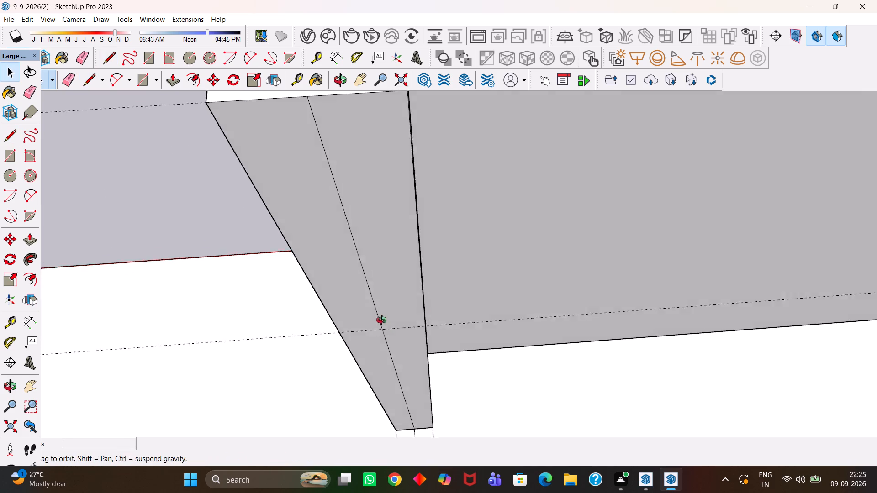
{"action": "middle_click_drag", "start_coordinate": [381, 320], "coordinate": [370, 308]}
{"action": "scroll", "coordinate": [371, 311], "scroll_direction": "up", "scroll_amount": 2}
{"action": "key", "text": "space"}
{"action": "double_click", "coordinate": [402, 314]}
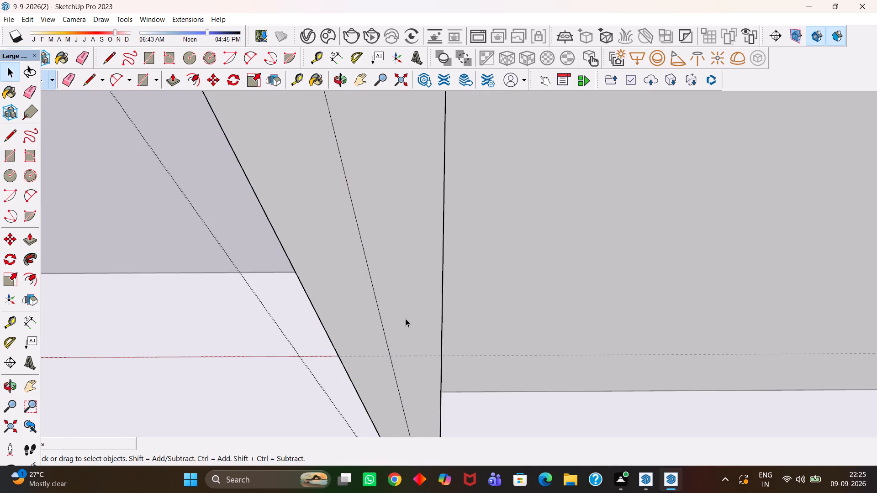
{"action": "key", "text": "l"}
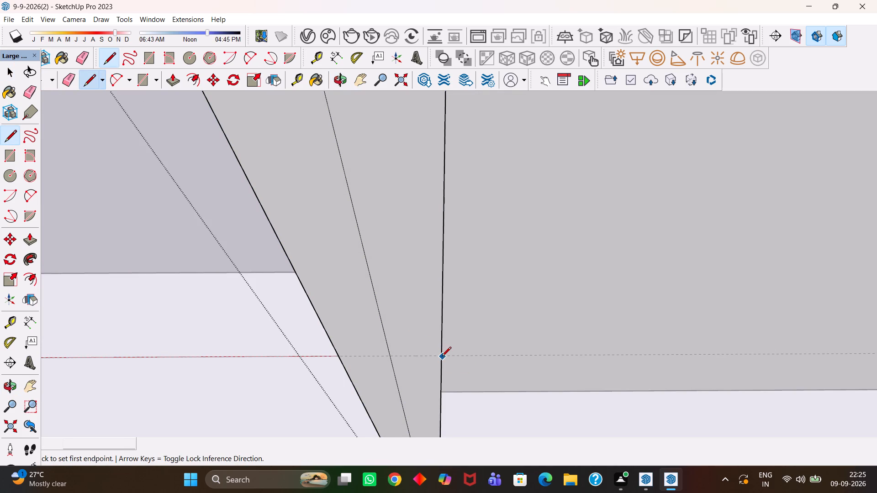
{"action": "left_click", "coordinate": [440, 355]}
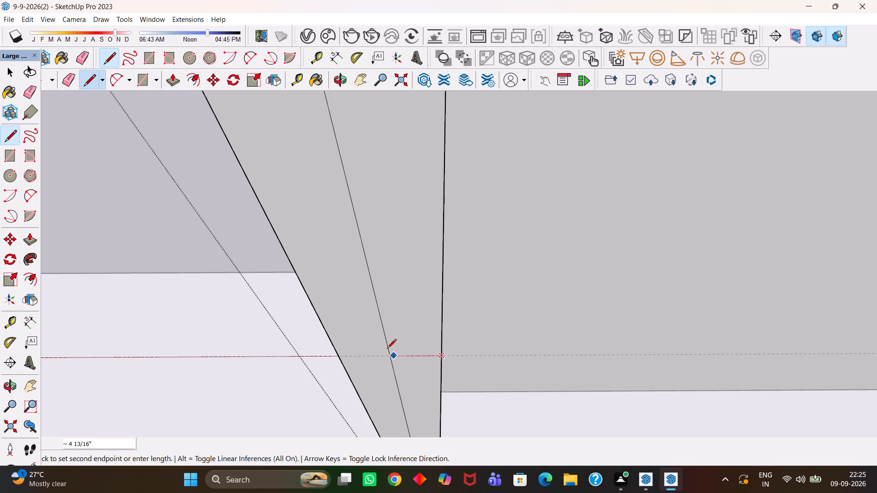
{"action": "left_click", "coordinate": [341, 354]}
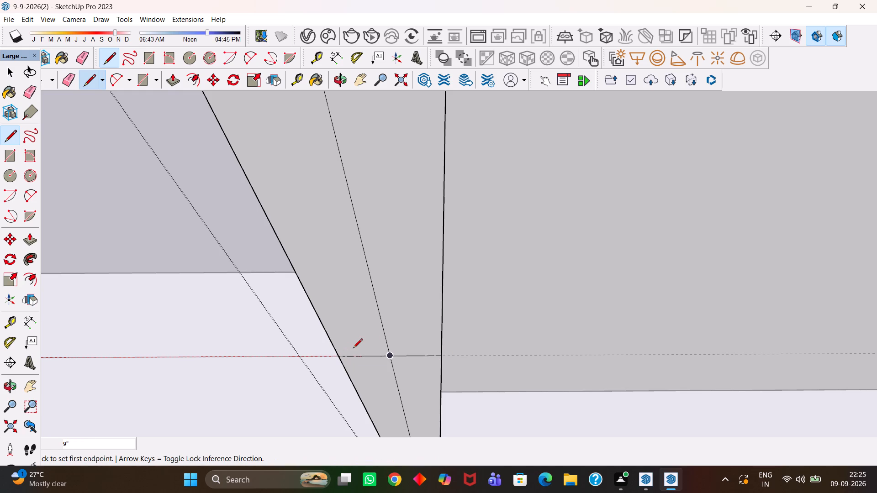
{"action": "key", "text": "space"}
Erase the vertical centre line on the end face above the new dividing line.
{"action": "key", "text": "e"}
{"action": "left_click_drag", "start_coordinate": [392, 323], "coordinate": [374, 324]}
Push/Pull the upper part of the wall's end face 2' 10" across the opening to meet the facing wall.
{"action": "scroll", "coordinate": [375, 327], "scroll_direction": "down", "scroll_amount": 2}
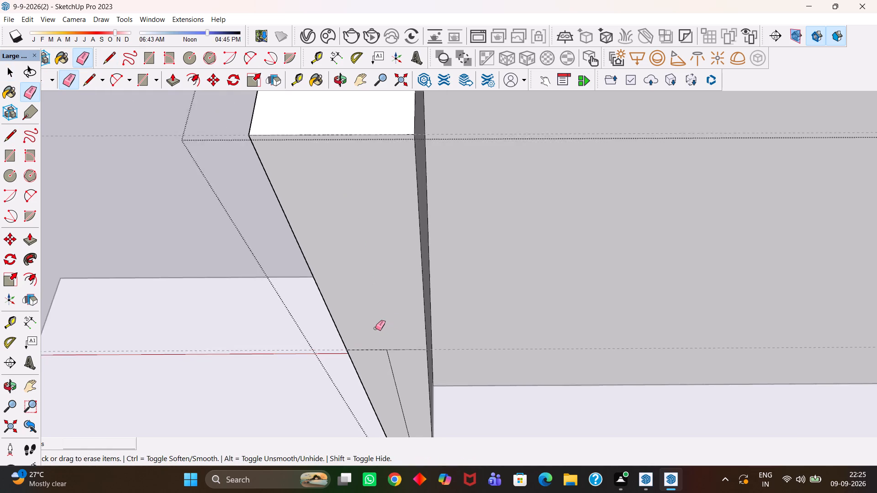
{"action": "scroll", "coordinate": [375, 328], "scroll_direction": "down", "scroll_amount": 6}
{"action": "key", "text": "space"}
{"action": "left_click", "coordinate": [374, 312]}
{"action": "scroll", "coordinate": [374, 312], "scroll_direction": "down", "scroll_amount": 4}
{"action": "key", "text": "p"}
{"action": "left_click", "coordinate": [374, 309]}
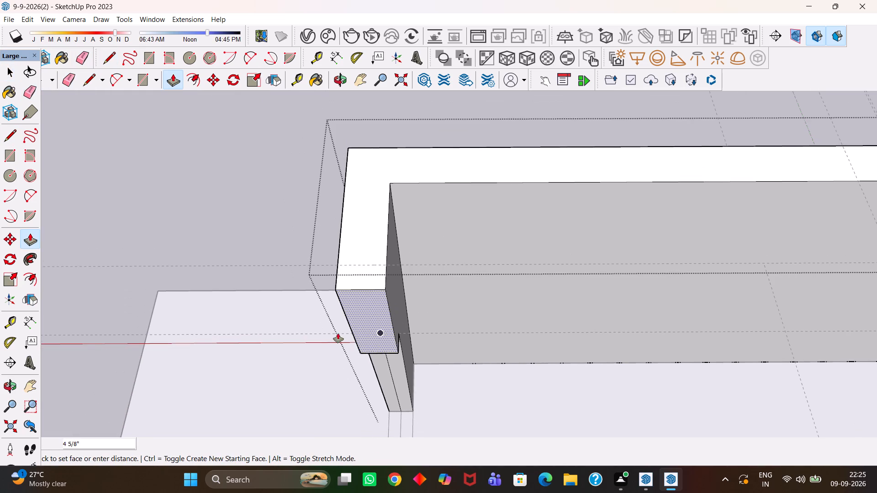
{"action": "scroll", "coordinate": [336, 340], "scroll_direction": "down", "scroll_amount": 7}
{"action": "key", "text": "h"}
{"action": "left_click_drag", "start_coordinate": [342, 362], "coordinate": [338, 331]}
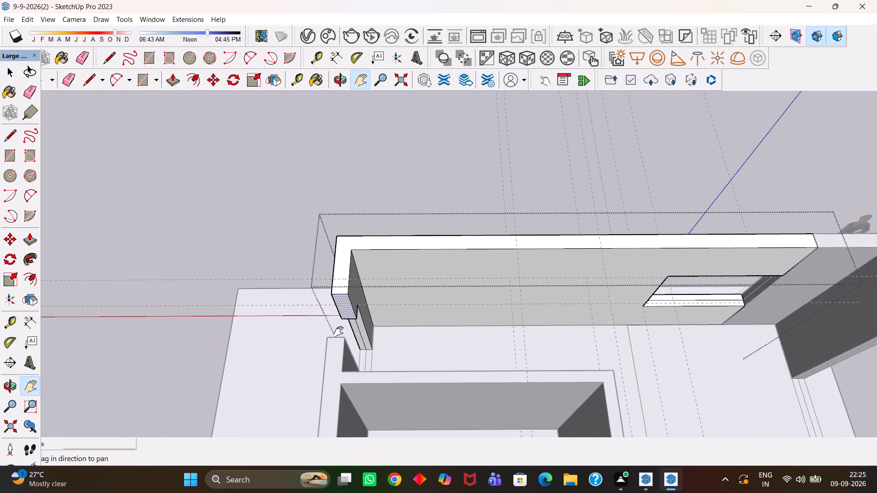
{"action": "left_click_drag", "start_coordinate": [338, 331], "coordinate": [338, 332]}
{"action": "middle_click_drag", "start_coordinate": [338, 334], "coordinate": [333, 356]}
{"action": "scroll", "coordinate": [333, 356], "scroll_direction": "up", "scroll_amount": 1}
{"action": "key", "text": "Escape"}
{"action": "left_click", "coordinate": [341, 354]}
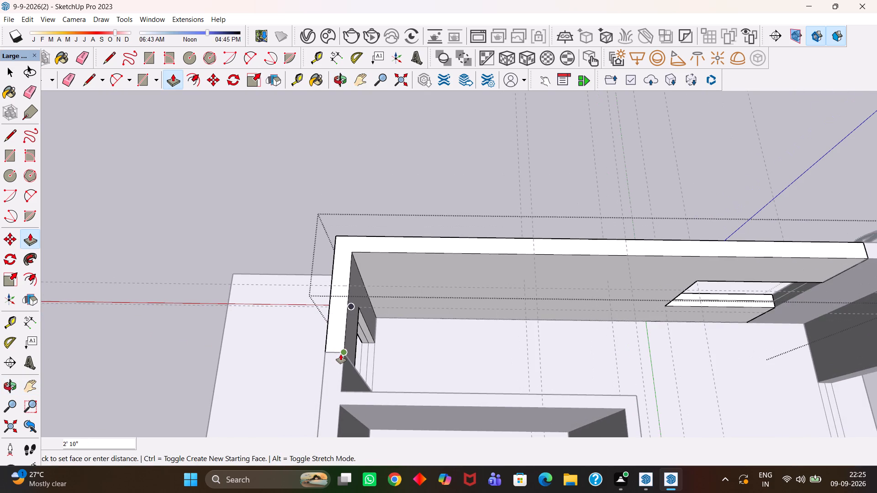
Save the model.
{"action": "key", "text": "ctrl+s"}
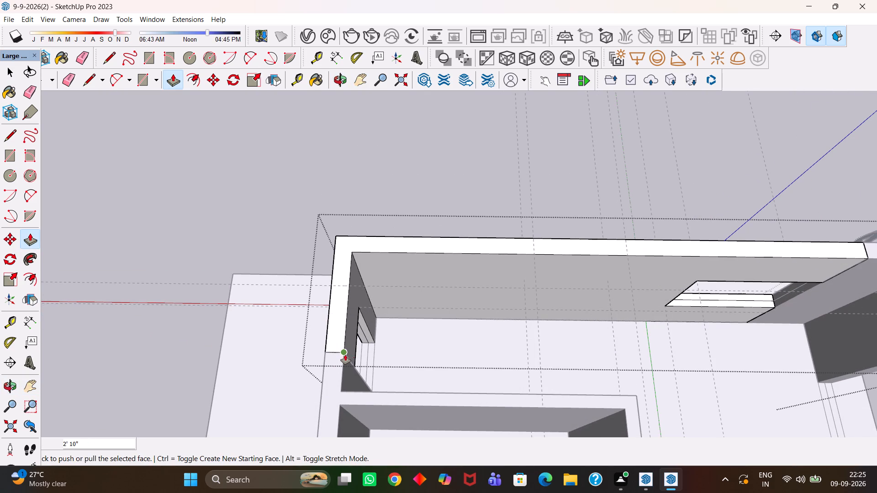
Close the wall group and return to the whole model.
{"action": "scroll", "coordinate": [357, 356], "scroll_direction": "up", "scroll_amount": 2}
{"action": "scroll", "coordinate": [357, 357], "scroll_direction": "down", "scroll_amount": 4}
{"action": "key", "text": "space"}
{"action": "left_click", "coordinate": [417, 178]}
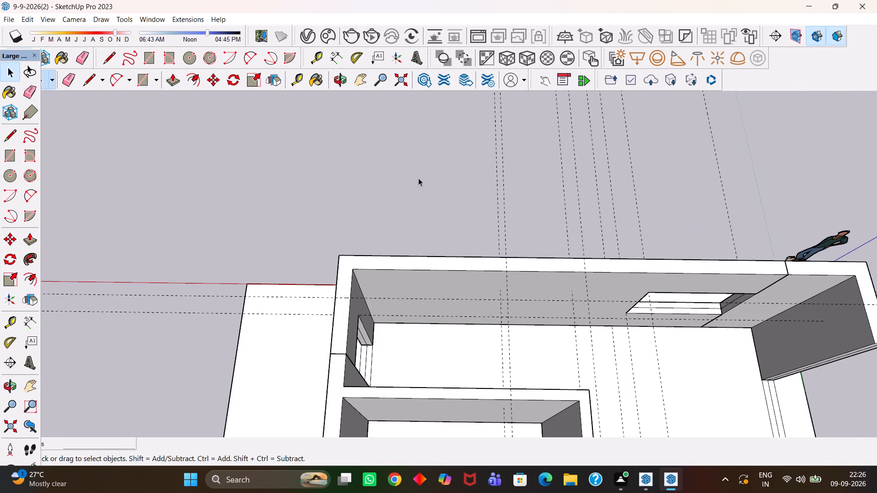
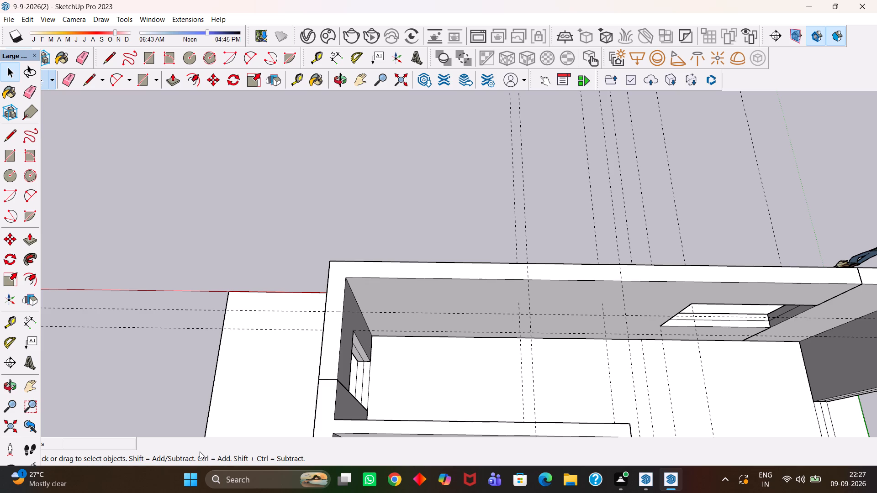
Examine the wall layout from above and from several sides, including the rooms, openings and remaining guide lines.
{"action": "scroll", "coordinate": [169, 447], "scroll_direction": "up", "scroll_amount": 4}
{"action": "scroll", "coordinate": [168, 445], "scroll_direction": "down", "scroll_amount": 5}
{"action": "scroll", "coordinate": [563, 242], "scroll_direction": "down", "scroll_amount": 6}
{"action": "key", "text": "h"}
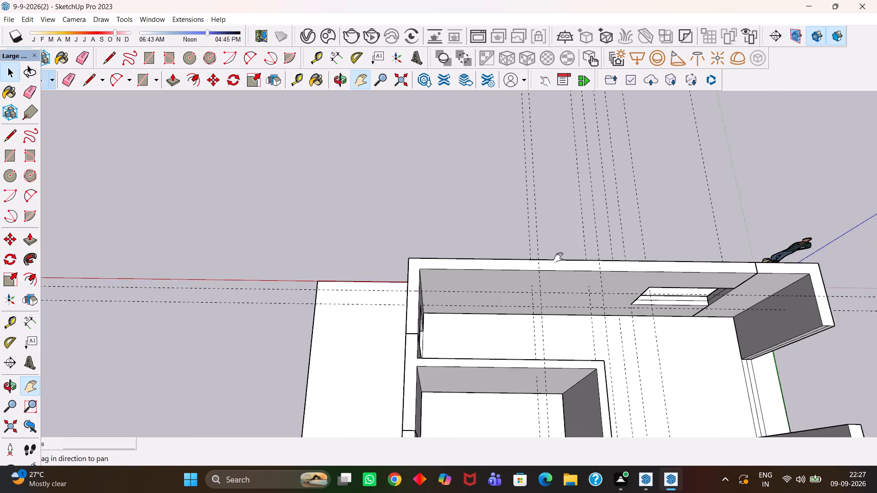
{"action": "scroll", "coordinate": [558, 257], "scroll_direction": "down", "scroll_amount": 4}
{"action": "middle_click_drag", "start_coordinate": [535, 287], "coordinate": [547, 313]}
{"action": "scroll", "coordinate": [535, 287], "scroll_direction": "up", "scroll_amount": 6}
{"action": "key", "text": "h"}
{"action": "scroll", "coordinate": [543, 309], "scroll_direction": "up", "scroll_amount": 4}
{"action": "key", "text": "h"}
{"action": "scroll", "coordinate": [543, 309], "scroll_direction": "down", "scroll_amount": 3}
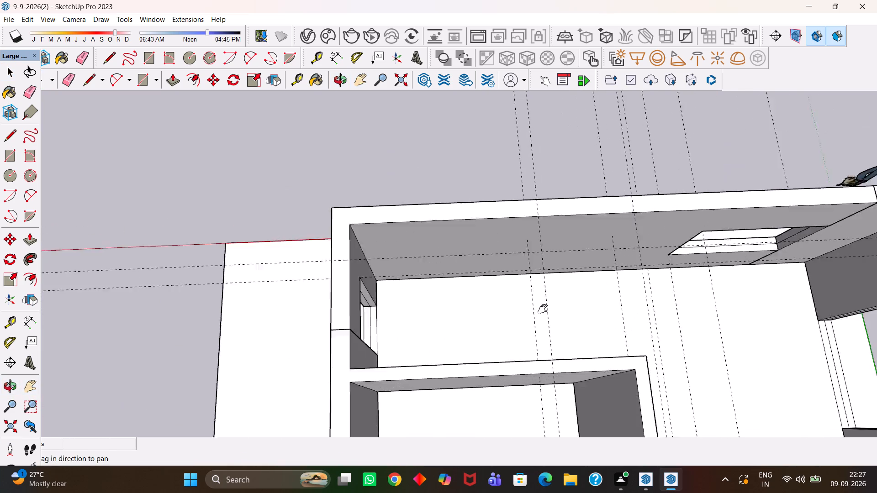
{"action": "scroll", "coordinate": [543, 309], "scroll_direction": "down", "scroll_amount": 3}
{"action": "left_click_drag", "start_coordinate": [604, 310], "coordinate": [511, 270]}
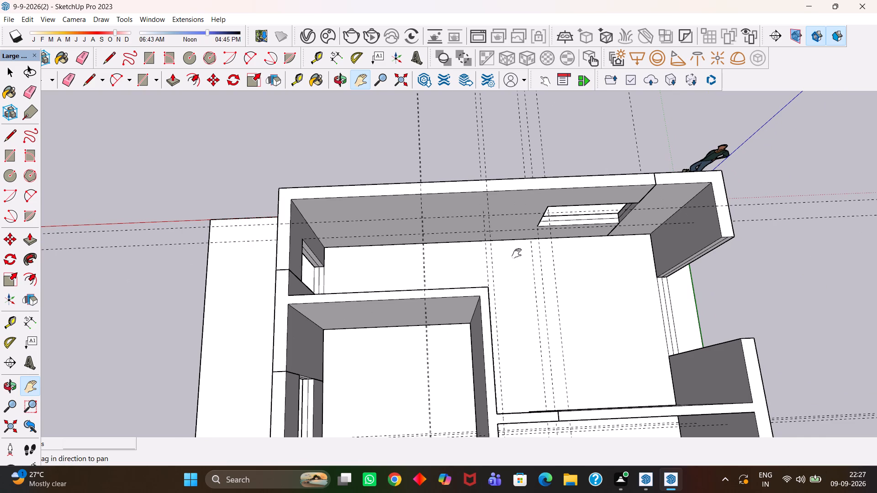
{"action": "scroll", "coordinate": [517, 253], "scroll_direction": "up", "scroll_amount": 3}
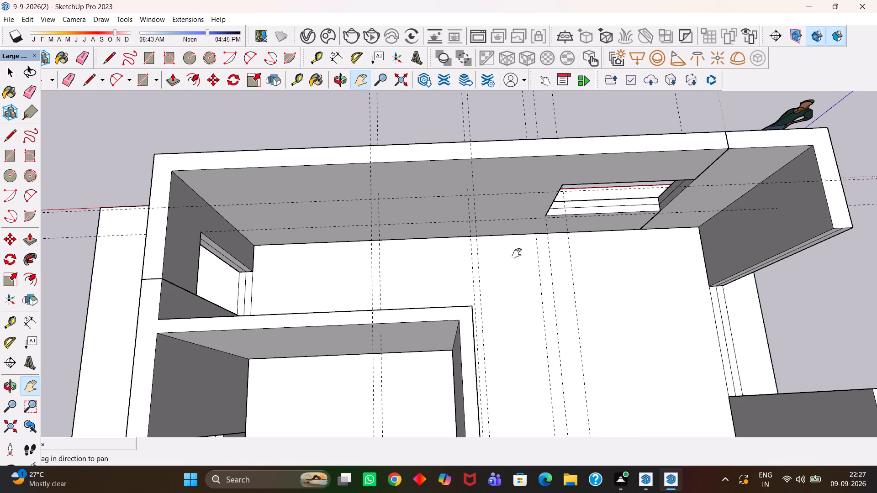
{"action": "scroll", "coordinate": [517, 253], "scroll_direction": "up", "scroll_amount": 1}
{"action": "key", "text": "h"}
{"action": "scroll", "coordinate": [517, 253], "scroll_direction": "down", "scroll_amount": 4}
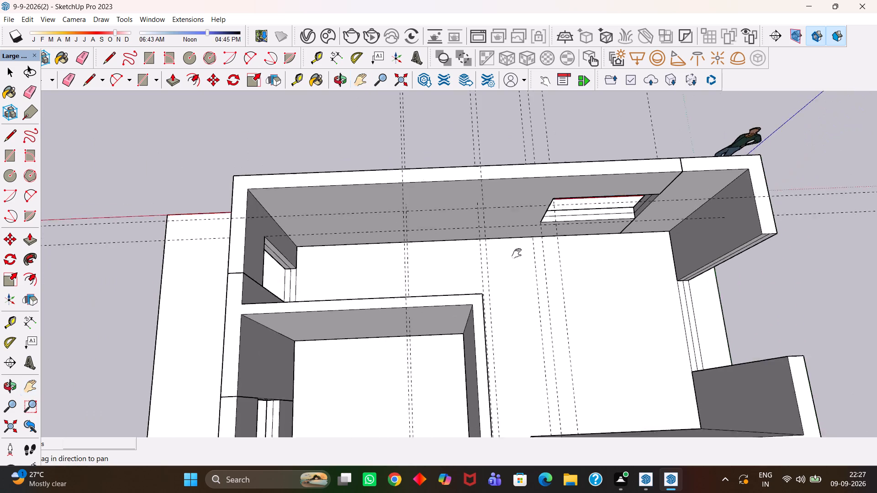
{"action": "scroll", "coordinate": [517, 253], "scroll_direction": "down", "scroll_amount": 4}
{"action": "middle_click_drag", "start_coordinate": [613, 267], "coordinate": [613, 249]}
{"action": "scroll", "coordinate": [605, 251], "scroll_direction": "up", "scroll_amount": 3}
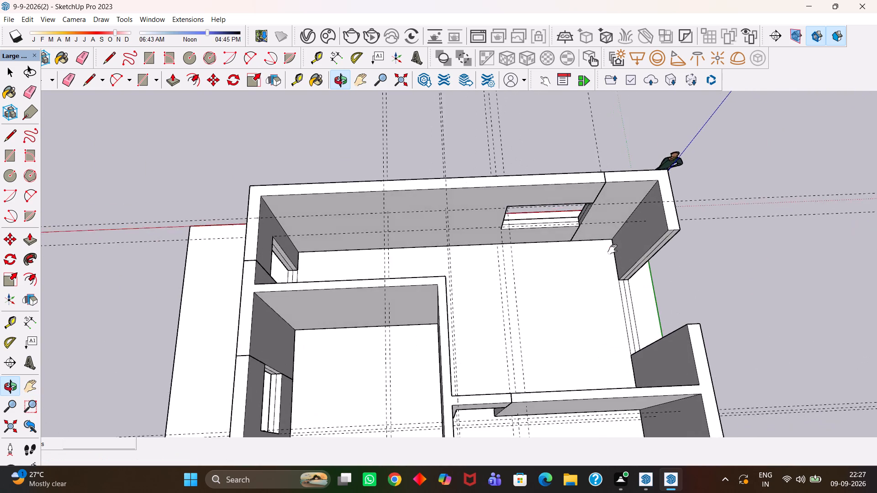
{"action": "scroll", "coordinate": [613, 249], "scroll_direction": "up", "scroll_amount": 2}
{"action": "scroll", "coordinate": [612, 249], "scroll_direction": "down", "scroll_amount": 5}
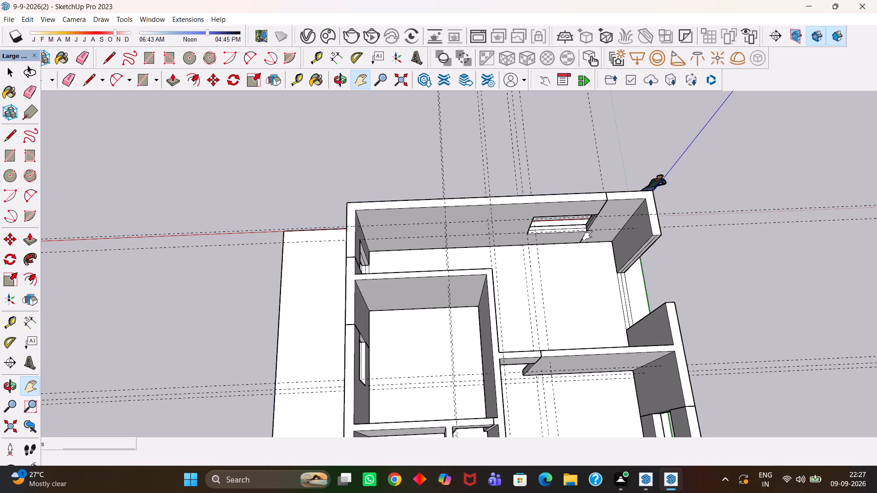
{"action": "scroll", "coordinate": [587, 235], "scroll_direction": "down", "scroll_amount": 5}
{"action": "left_click_drag", "start_coordinate": [607, 321], "coordinate": [512, 222]}
{"action": "scroll", "coordinate": [512, 228], "scroll_direction": "down", "scroll_amount": 4}
{"action": "scroll", "coordinate": [534, 274], "scroll_direction": "up", "scroll_amount": 5}
{"action": "middle_click_drag", "start_coordinate": [453, 279], "coordinate": [449, 248]}
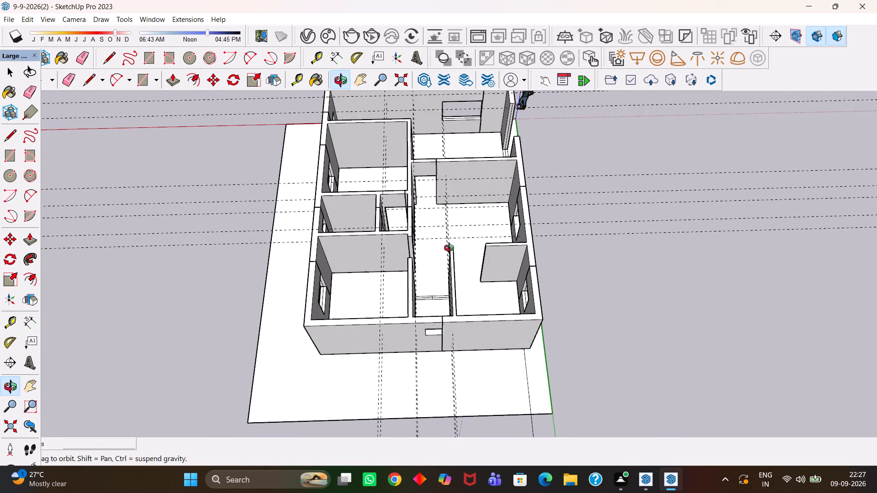
{"action": "middle_click_drag", "start_coordinate": [449, 248], "coordinate": [539, 266]}
{"action": "scroll", "coordinate": [534, 265], "scroll_direction": "up", "scroll_amount": 1}
{"action": "middle_click_drag", "start_coordinate": [361, 266], "coordinate": [639, 267]}
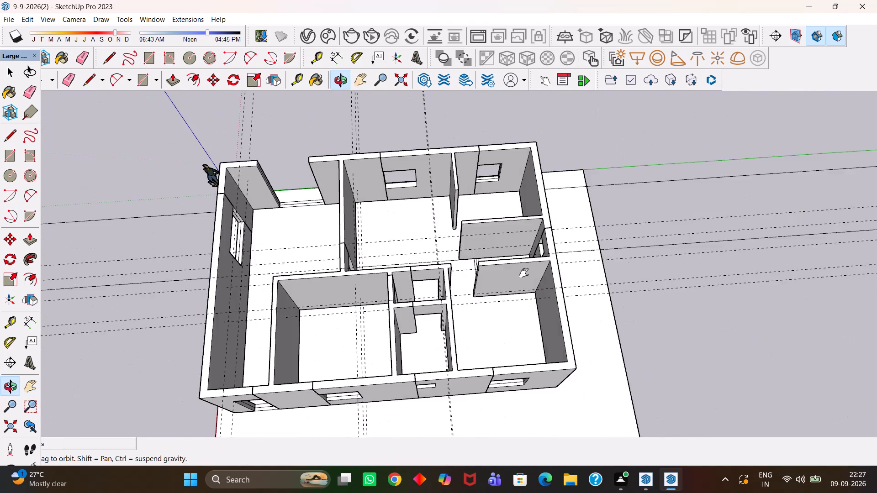
{"action": "middle_click_drag", "start_coordinate": [273, 293], "coordinate": [519, 286]}
{"action": "scroll", "coordinate": [386, 287], "scroll_direction": "up", "scroll_amount": 1}
{"action": "scroll", "coordinate": [488, 298], "scroll_direction": "up", "scroll_amount": 1}
{"action": "middle_click_drag", "start_coordinate": [384, 308], "coordinate": [410, 311]}
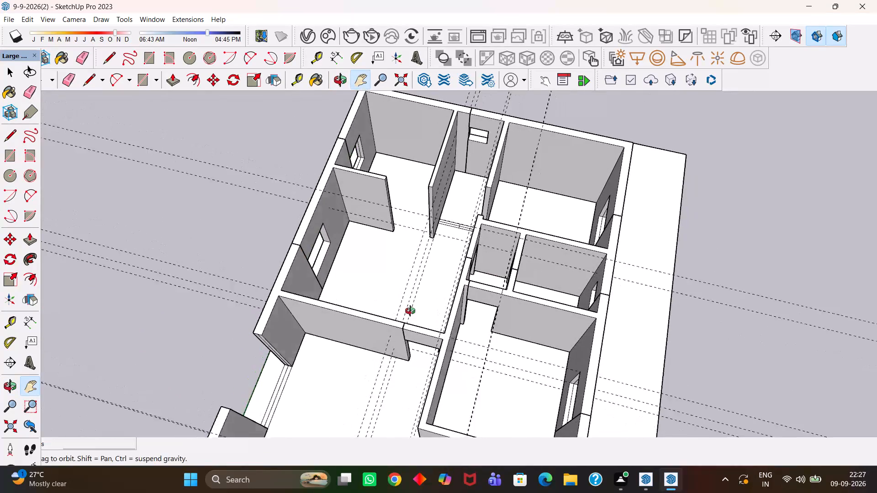
{"action": "middle_click_drag", "start_coordinate": [410, 311], "coordinate": [442, 313]}
{"action": "middle_click", "coordinate": [442, 313]}
{"action": "scroll", "coordinate": [442, 313], "scroll_direction": "up", "scroll_amount": 3}
{"action": "scroll", "coordinate": [442, 306], "scroll_direction": "down", "scroll_amount": 6}
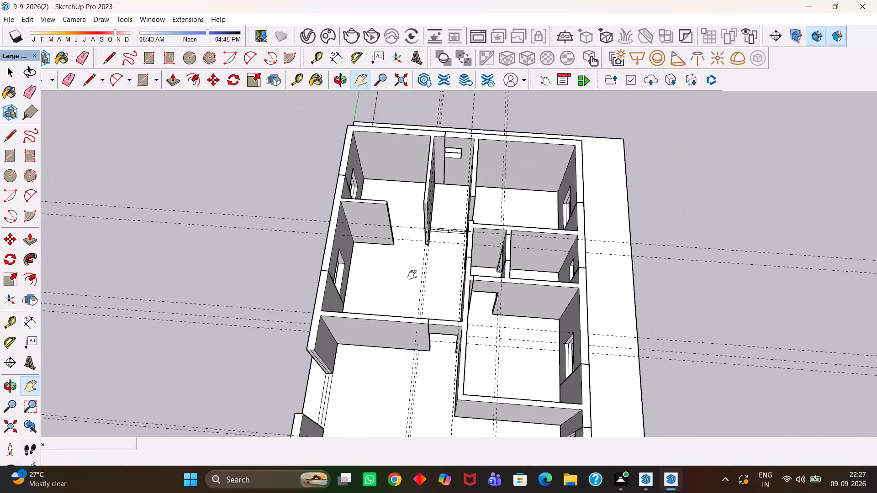
Erase the leftover guide lines crossing the floor of the large end room.
{"action": "middle_click_drag", "start_coordinate": [412, 275], "coordinate": [428, 306]}
{"action": "scroll", "coordinate": [424, 302], "scroll_direction": "up", "scroll_amount": 2}
{"action": "left_click_drag", "start_coordinate": [461, 340], "coordinate": [442, 208]}
{"action": "scroll", "coordinate": [426, 249], "scroll_direction": "up", "scroll_amount": 3}
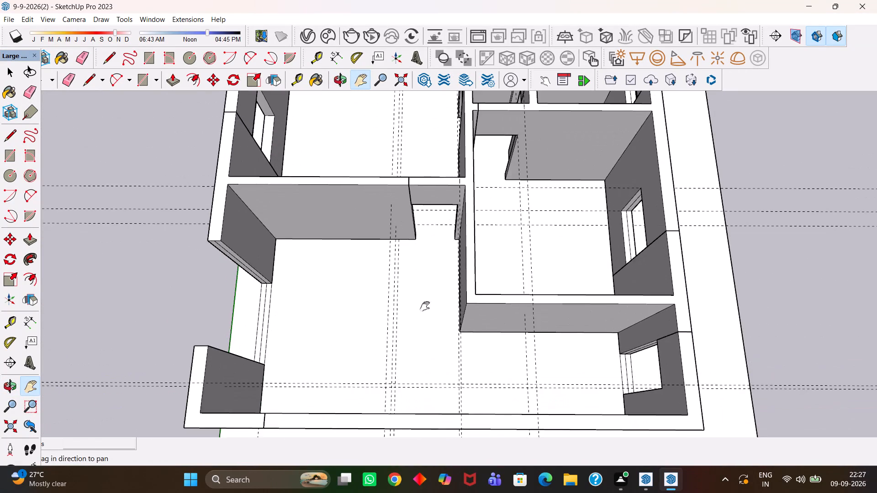
{"action": "middle_click_drag", "start_coordinate": [446, 395], "coordinate": [453, 371]}
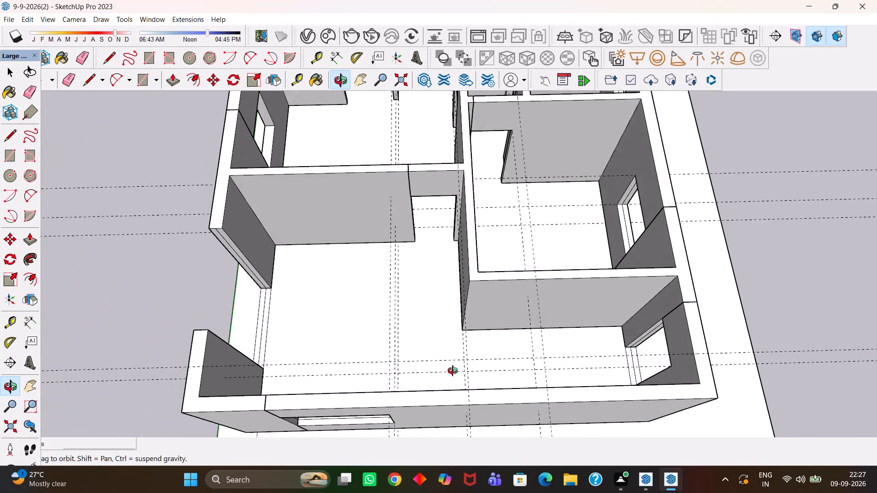
{"action": "middle_click_drag", "start_coordinate": [453, 371], "coordinate": [454, 374]}
{"action": "key", "text": "e"}
{"action": "scroll", "coordinate": [433, 365], "scroll_direction": "up", "scroll_amount": 1}
{"action": "left_click_drag", "start_coordinate": [413, 356], "coordinate": [379, 341]}
{"action": "left_click_drag", "start_coordinate": [404, 351], "coordinate": [469, 351]}
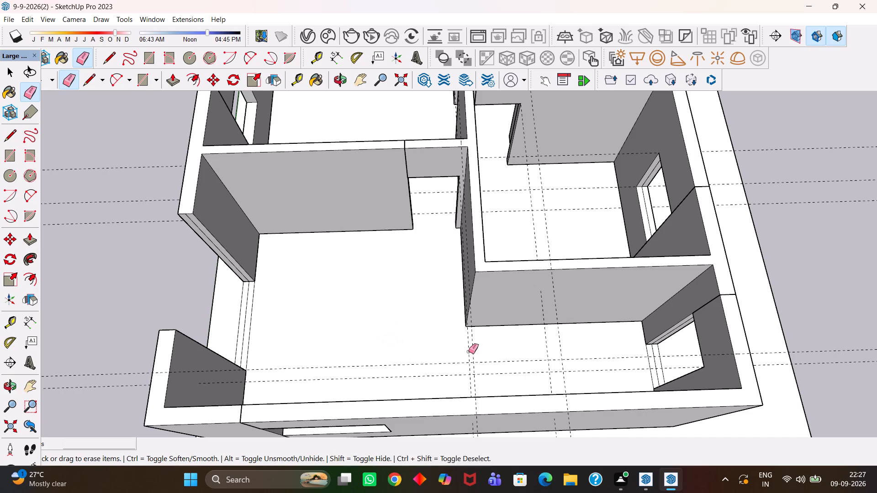
{"action": "left_click_drag", "start_coordinate": [469, 351], "coordinate": [475, 352]}
{"action": "left_click_drag", "start_coordinate": [468, 359], "coordinate": [455, 381]}
Place a guide along the base edge of the inner wall that projects into the large room.
{"action": "scroll", "coordinate": [405, 355], "scroll_direction": "down", "scroll_amount": 5}
{"action": "scroll", "coordinate": [402, 316], "scroll_direction": "up", "scroll_amount": 1}
{"action": "middle_click_drag", "start_coordinate": [402, 316], "coordinate": [448, 345]}
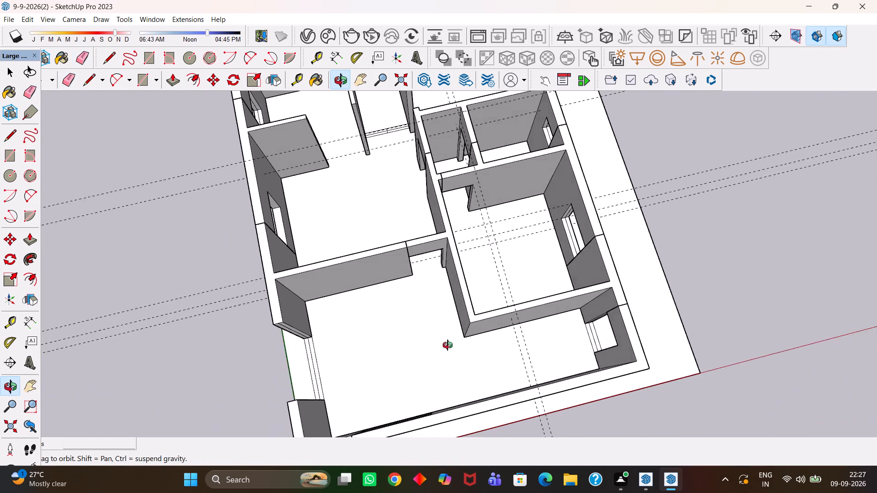
{"action": "middle_click_drag", "start_coordinate": [448, 345], "coordinate": [444, 343]}
{"action": "scroll", "coordinate": [444, 343], "scroll_direction": "up", "scroll_amount": 4}
{"action": "key", "text": "h"}
{"action": "left_click_drag", "start_coordinate": [413, 313], "coordinate": [475, 352]}
{"action": "middle_click", "coordinate": [460, 341]}
{"action": "scroll", "coordinate": [456, 339], "scroll_direction": "up", "scroll_amount": 2}
{"action": "key", "text": "t"}
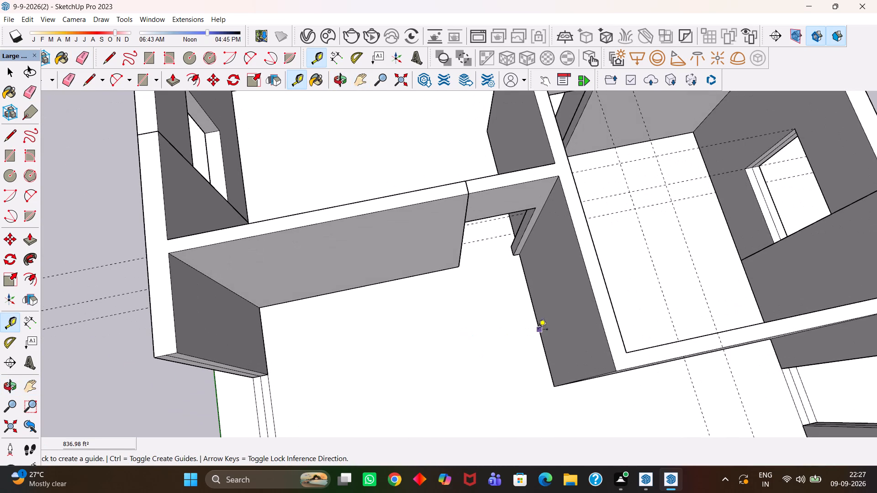
{"action": "double_click", "coordinate": [539, 324]}
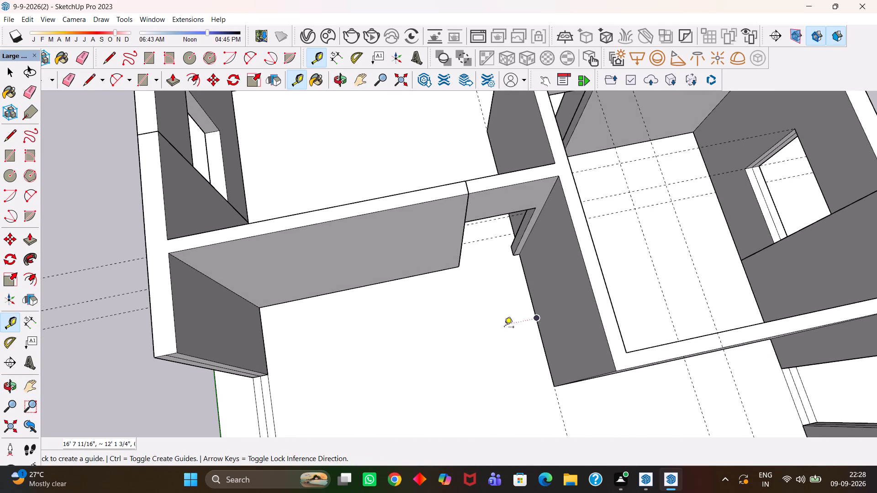
Place a parallel floor guide 3' 4" from that inner wall's base edge, aligned with the facing partition's end.
{"action": "scroll", "coordinate": [491, 333], "scroll_direction": "up", "scroll_amount": 2}
{"action": "scroll", "coordinate": [490, 335], "scroll_direction": "down", "scroll_amount": 4}
{"action": "middle_click_drag", "start_coordinate": [490, 346], "coordinate": [475, 345]}
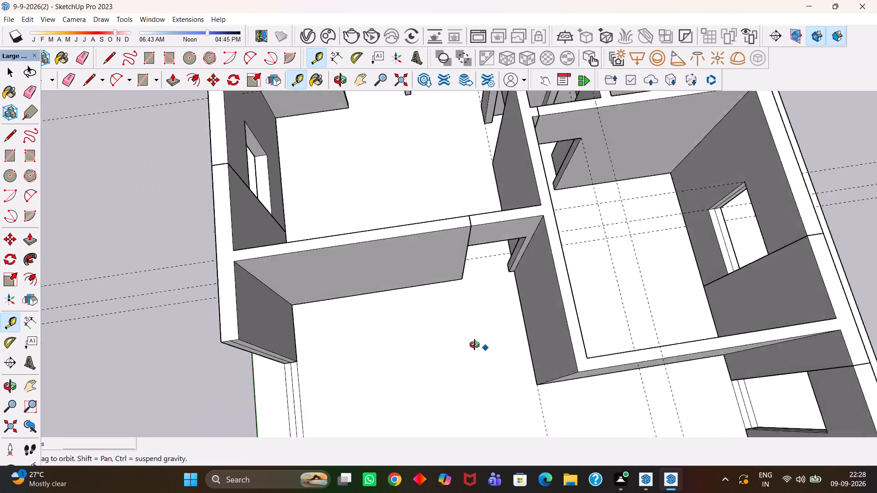
{"action": "middle_click_drag", "start_coordinate": [475, 345], "coordinate": [448, 335]}
{"action": "scroll", "coordinate": [448, 335], "scroll_direction": "up", "scroll_amount": 2}
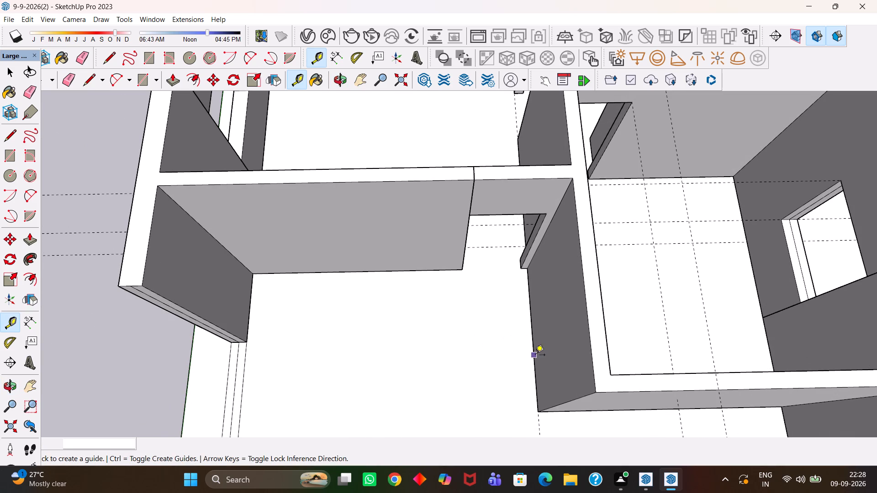
{"action": "left_click", "coordinate": [535, 356]}
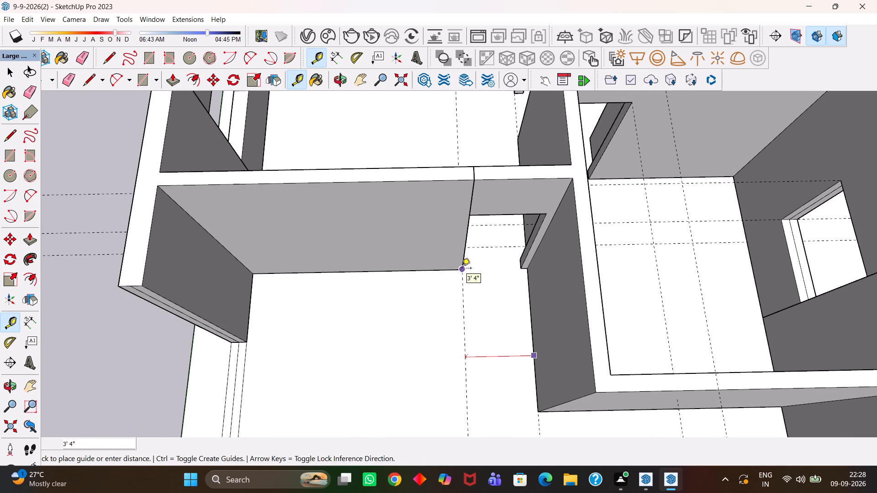
{"action": "left_click", "coordinate": [462, 269]}
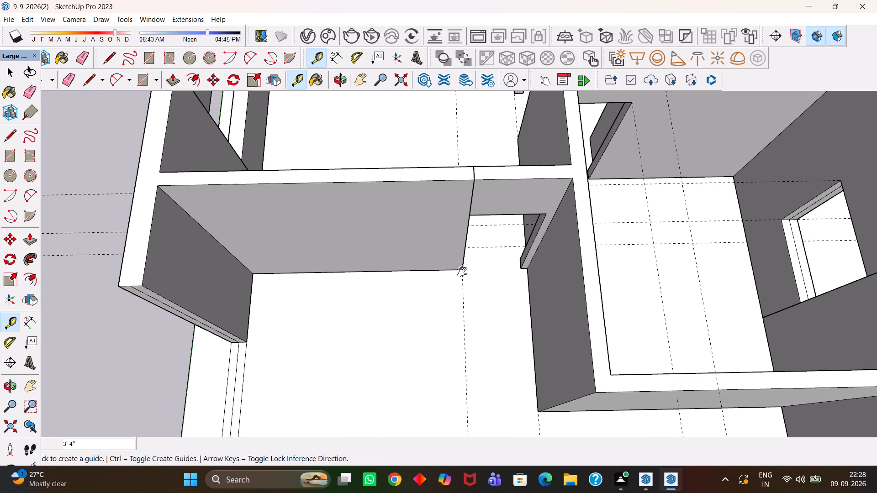
Place two vertical guides on the long outer wall's inner face, starting where the two floor guides meet it.
{"action": "key", "text": "h"}
{"action": "scroll", "coordinate": [470, 326], "scroll_direction": "down", "scroll_amount": 10}
{"action": "left_click_drag", "start_coordinate": [481, 355], "coordinate": [470, 242]}
{"action": "middle_click_drag", "start_coordinate": [461, 269], "coordinate": [470, 330]}
{"action": "scroll", "coordinate": [470, 330], "scroll_direction": "up", "scroll_amount": 4}
{"action": "scroll", "coordinate": [459, 290], "scroll_direction": "up", "scroll_amount": 3}
{"action": "middle_click_drag", "start_coordinate": [465, 304], "coordinate": [466, 343]}
{"action": "scroll", "coordinate": [466, 343], "scroll_direction": "up", "scroll_amount": 1}
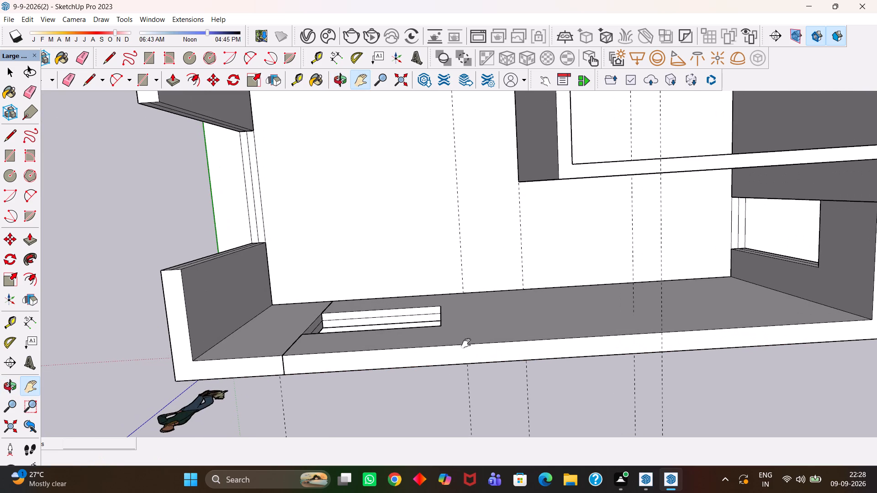
{"action": "key", "text": "h"}
{"action": "scroll", "coordinate": [461, 344], "scroll_direction": "up", "scroll_amount": 3}
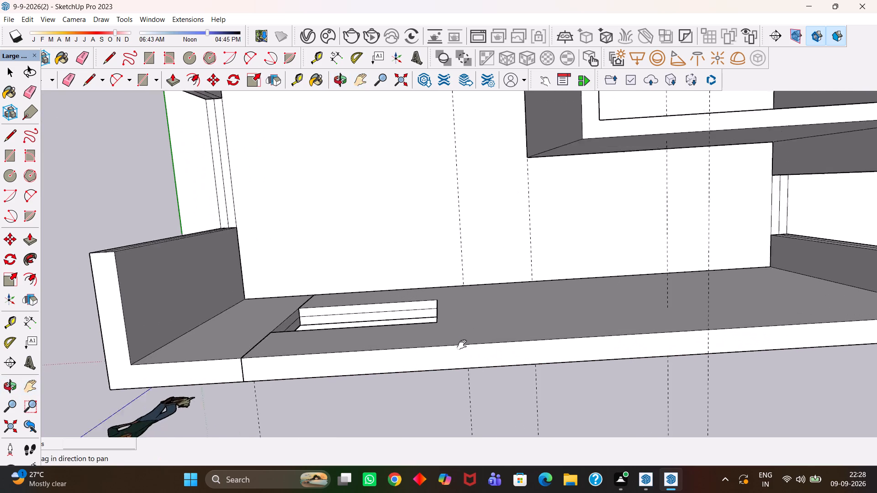
{"action": "scroll", "coordinate": [475, 323], "scroll_direction": "down", "scroll_amount": 5}
{"action": "middle_click_drag", "start_coordinate": [479, 290], "coordinate": [470, 300]}
{"action": "scroll", "coordinate": [481, 306], "scroll_direction": "up", "scroll_amount": 2}
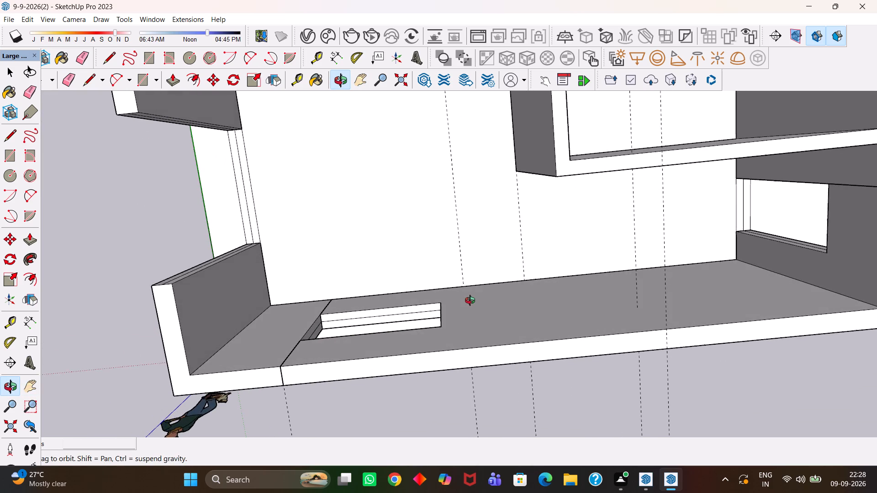
{"action": "middle_click_drag", "start_coordinate": [470, 300], "coordinate": [477, 305]}
{"action": "middle_click_drag", "start_coordinate": [474, 318], "coordinate": [477, 338]}
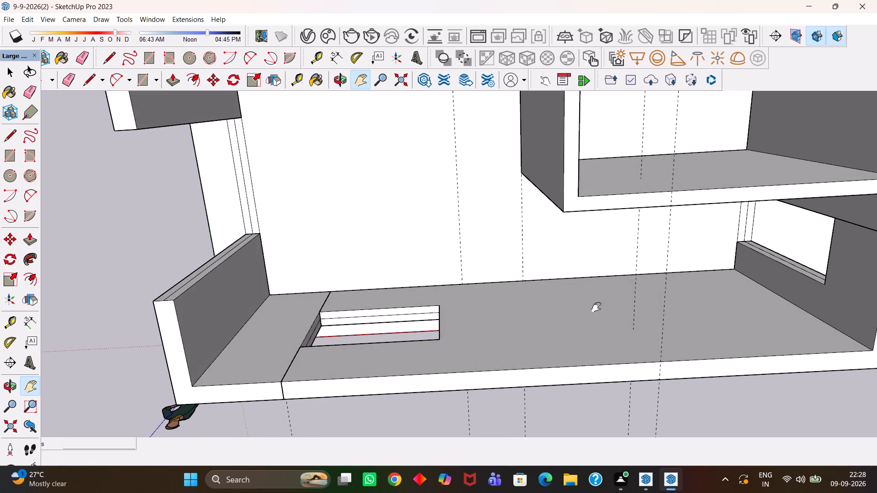
{"action": "key", "text": "t"}
{"action": "left_click", "coordinate": [779, 293]}
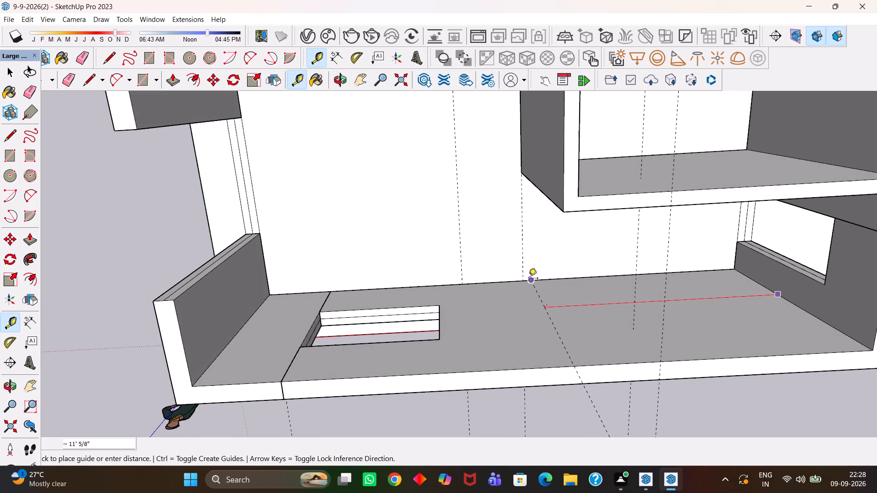
{"action": "left_click", "coordinate": [522, 282]}
{"action": "left_click", "coordinate": [539, 310]}
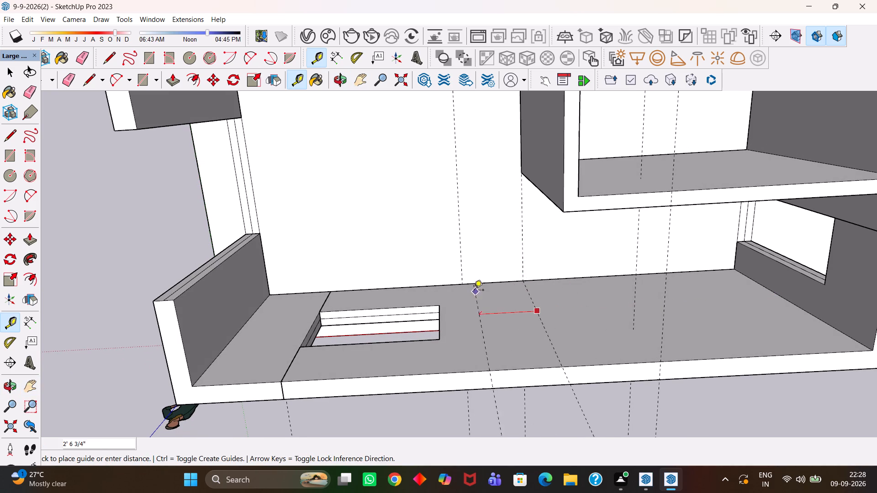
{"action": "left_click", "coordinate": [466, 285]}
Inside the long outer wall's group, draw a full-height 10' rectangle on the inner face between the two vertical guides.
{"action": "middle_click_drag", "start_coordinate": [481, 314], "coordinate": [484, 326]}
{"action": "scroll", "coordinate": [484, 325], "scroll_direction": "up", "scroll_amount": 2}
{"action": "key", "text": "h"}
{"action": "left_click_drag", "start_coordinate": [491, 332], "coordinate": [491, 331]}
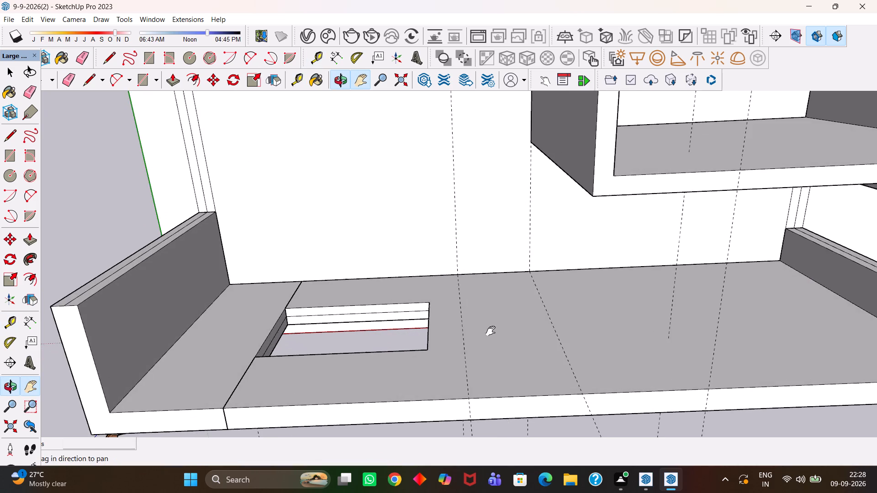
{"action": "left_click_drag", "start_coordinate": [491, 331], "coordinate": [471, 292]}
{"action": "middle_click", "coordinate": [454, 310]}
{"action": "key", "text": "space"}
{"action": "scroll", "coordinate": [460, 310], "scroll_direction": "up", "scroll_amount": 1}
{"action": "double_click", "coordinate": [472, 306]}
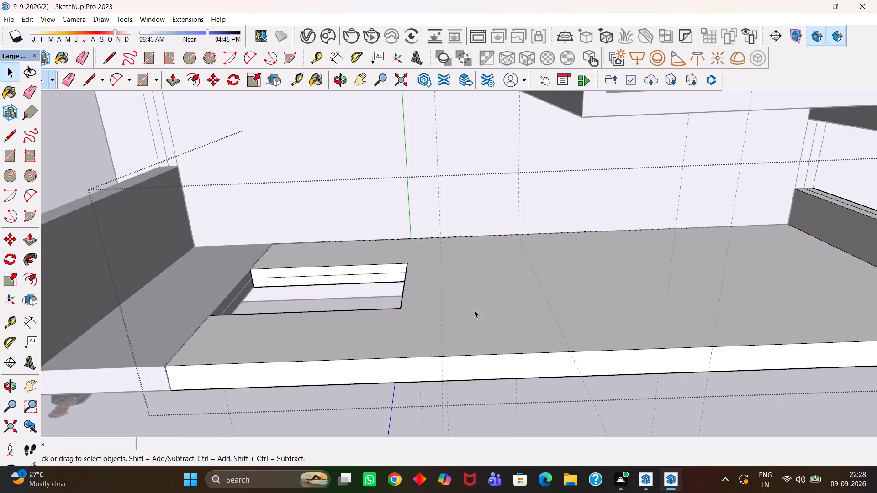
{"action": "middle_click", "coordinate": [474, 316]}
{"action": "key", "text": "r"}
{"action": "left_click", "coordinate": [443, 358]}
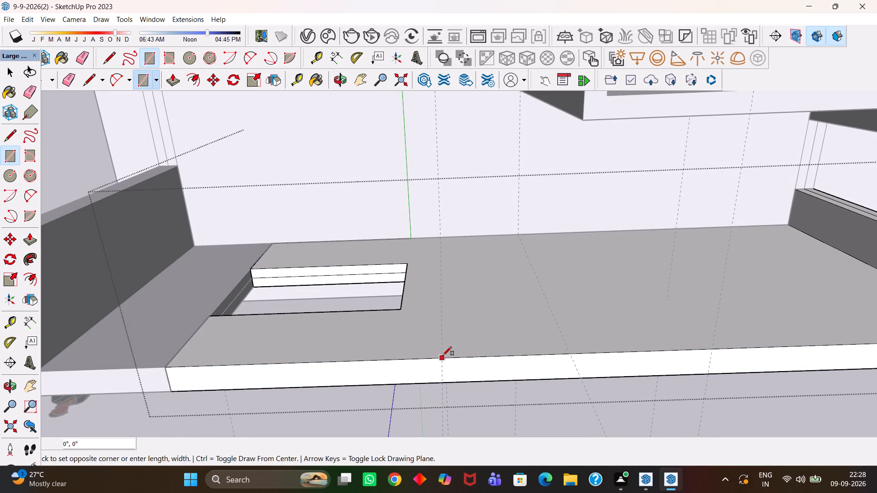
{"action": "scroll", "coordinate": [478, 306], "scroll_direction": "up", "scroll_amount": 2}
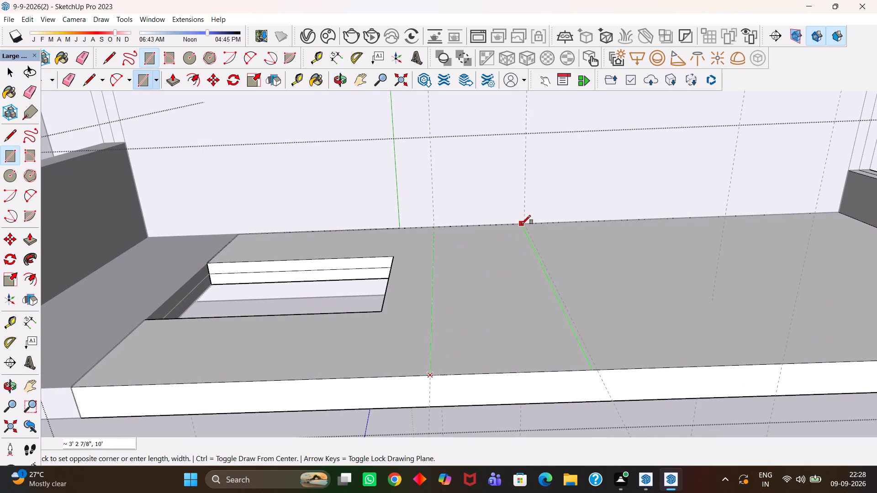
{"action": "left_click", "coordinate": [524, 224]}
Push the rectangle's face 9" through the thickness of the outer wall.
{"action": "scroll", "coordinate": [490, 292], "scroll_direction": "down", "scroll_amount": 3}
{"action": "key", "text": "space"}
{"action": "left_click", "coordinate": [488, 309]}
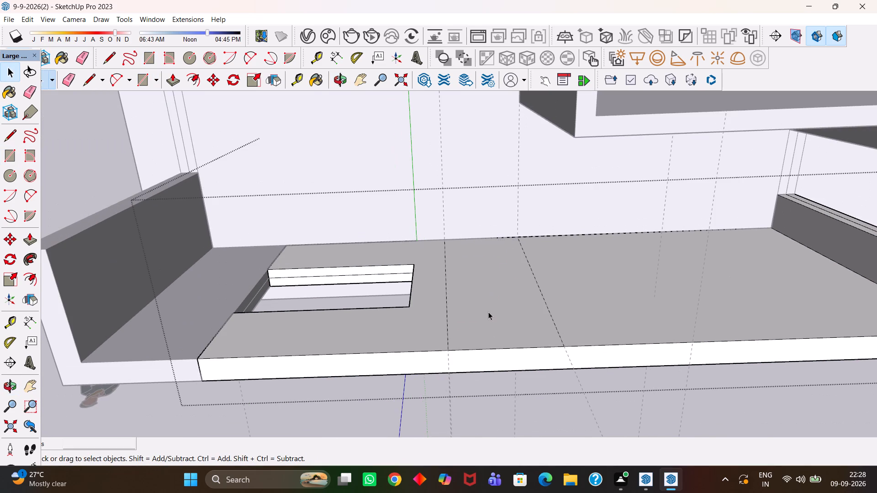
{"action": "key", "text": "p"}
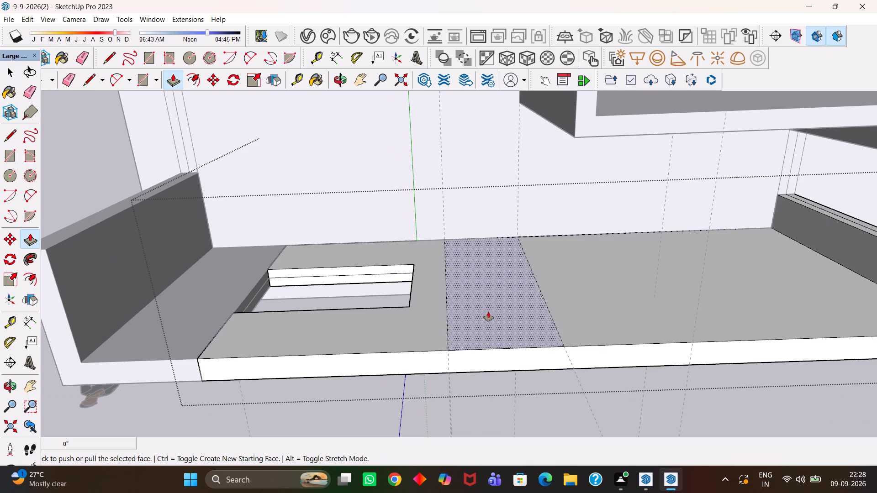
{"action": "left_click", "coordinate": [488, 312]}
{"action": "left_click", "coordinate": [486, 349]}
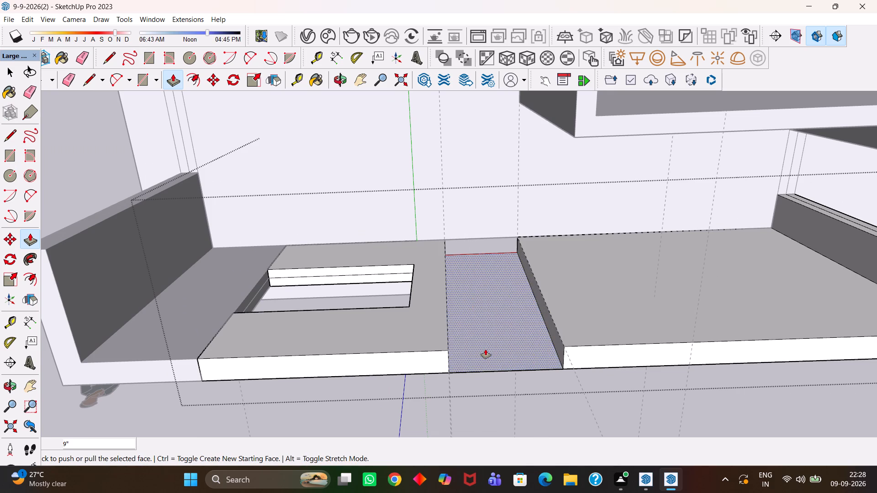
Delete the leftover outer face and top edge spanning the new wall opening, and exit the wall group.
{"action": "scroll", "coordinate": [469, 358], "scroll_direction": "down", "scroll_amount": 5}
{"action": "middle_click_drag", "start_coordinate": [483, 382], "coordinate": [486, 214]}
{"action": "scroll", "coordinate": [486, 214], "scroll_direction": "up", "scroll_amount": 2}
{"action": "key", "text": "space"}
{"action": "left_click", "coordinate": [490, 286]}
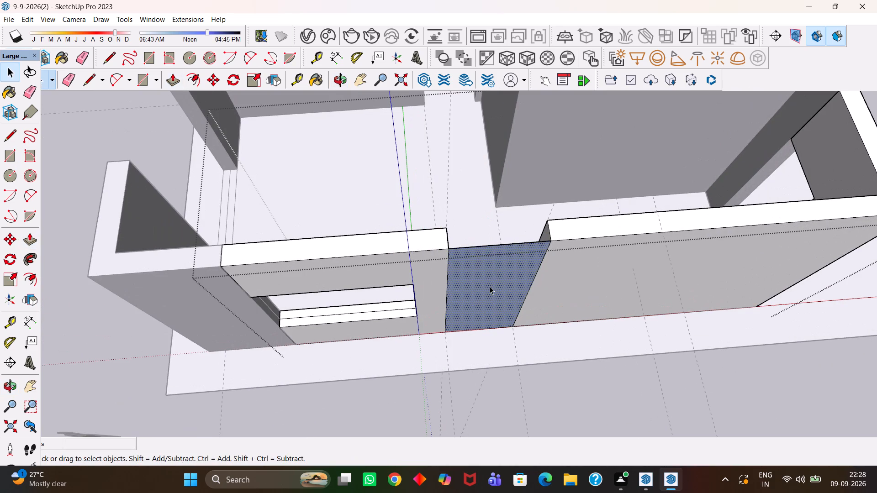
{"action": "key", "text": "Delete"}
{"action": "scroll", "coordinate": [479, 274], "scroll_direction": "down", "scroll_amount": 3}
{"action": "scroll", "coordinate": [481, 258], "scroll_direction": "up", "scroll_amount": 1}
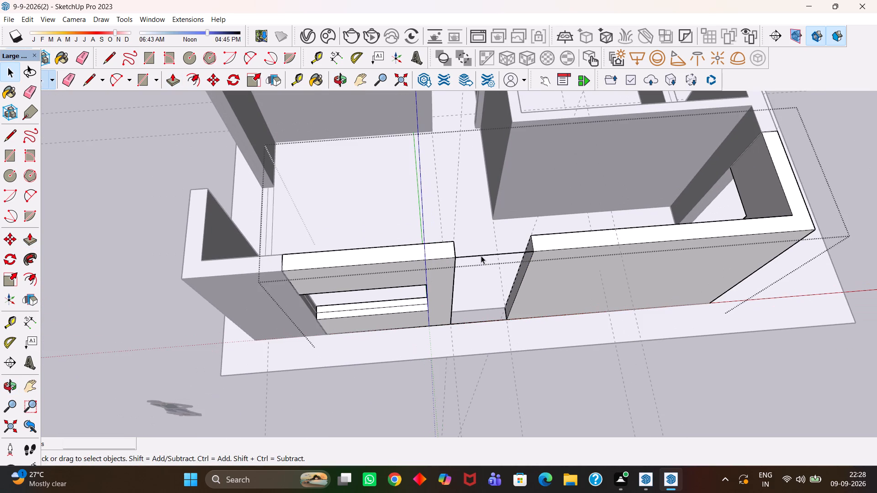
{"action": "left_click", "coordinate": [480, 255]}
{"action": "key", "text": "Delete"}
{"action": "left_click", "coordinate": [480, 363]}
{"action": "scroll", "coordinate": [468, 330], "scroll_direction": "down", "scroll_amount": 1}
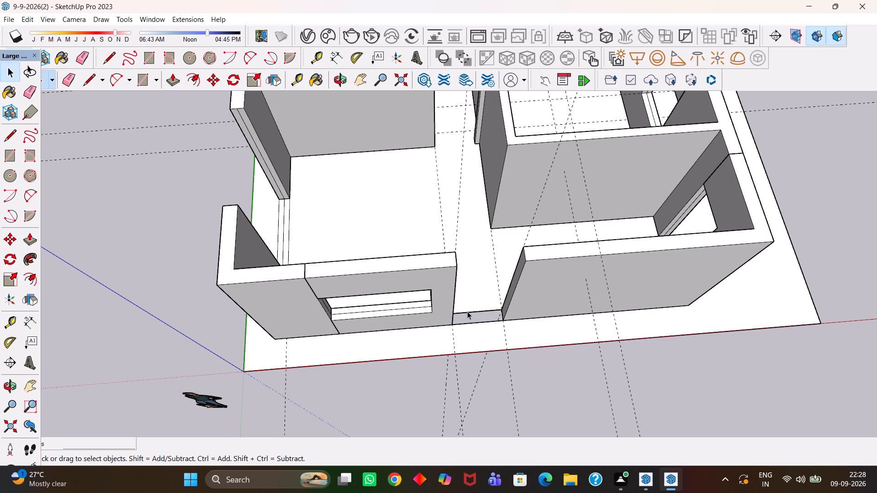
Draw a 3' 4" by 9" rectangle over the floor gap at the base of the new outer-wall opening.
{"action": "scroll", "coordinate": [467, 311], "scroll_direction": "up", "scroll_amount": 1}
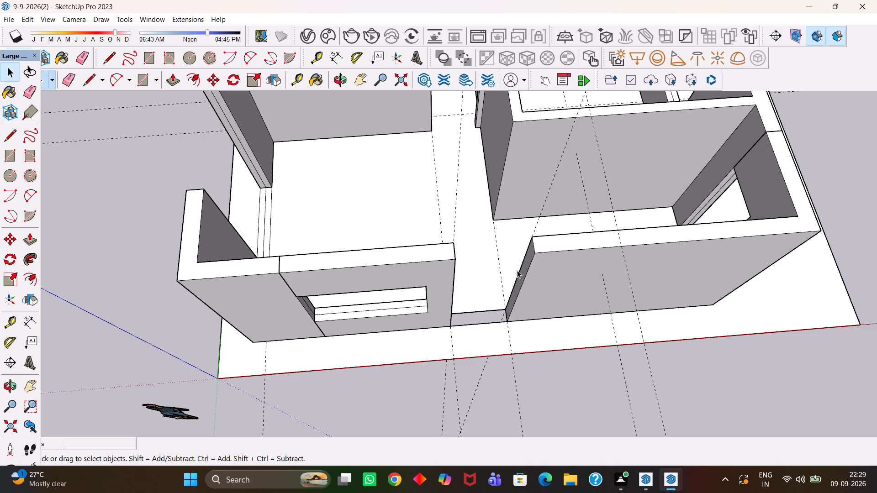
{"action": "scroll", "coordinate": [505, 307], "scroll_direction": "down", "scroll_amount": 1}
{"action": "scroll", "coordinate": [510, 311], "scroll_direction": "up", "scroll_amount": 3}
{"action": "key", "text": "h"}
{"action": "scroll", "coordinate": [507, 309], "scroll_direction": "up", "scroll_amount": 4}
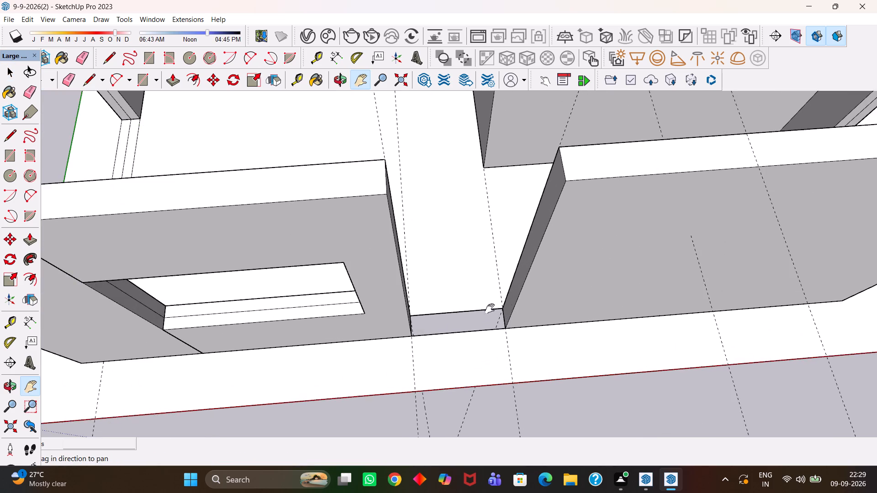
{"action": "scroll", "coordinate": [490, 309], "scroll_direction": "up", "scroll_amount": 8}
{"action": "scroll", "coordinate": [428, 324], "scroll_direction": "down", "scroll_amount": 4}
{"action": "key", "text": "r"}
{"action": "scroll", "coordinate": [409, 328], "scroll_direction": "up", "scroll_amount": 1}
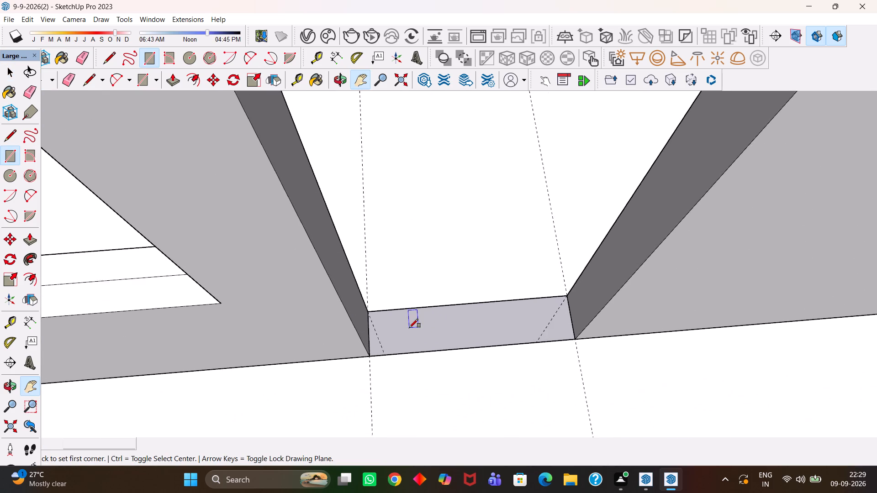
{"action": "scroll", "coordinate": [409, 328], "scroll_direction": "up", "scroll_amount": 2}
{"action": "left_click", "coordinate": [363, 311]}
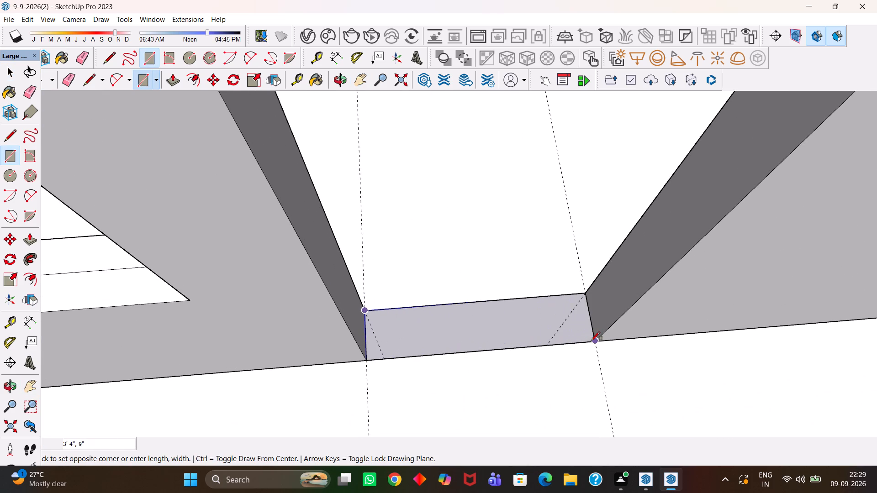
{"action": "left_click", "coordinate": [591, 341]}
Erase the guides crossing the floor strip just outside the new opening.
{"action": "scroll", "coordinate": [576, 337], "scroll_direction": "down", "scroll_amount": 4}
{"action": "key", "text": "e"}
{"action": "left_click_drag", "start_coordinate": [630, 371], "coordinate": [552, 381]}
{"action": "left_click_drag", "start_coordinate": [518, 386], "coordinate": [392, 393]}
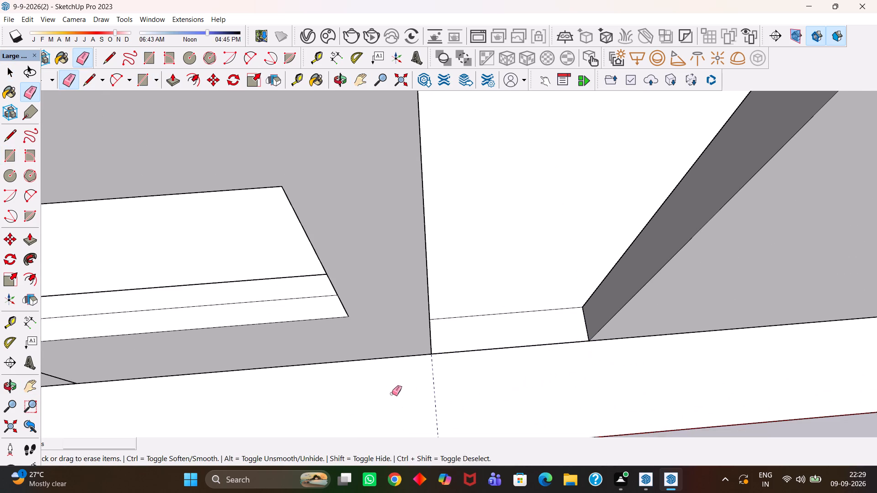
{"action": "left_click_drag", "start_coordinate": [392, 393], "coordinate": [386, 398]}
{"action": "scroll", "coordinate": [476, 378], "scroll_direction": "down", "scroll_amount": 5}
{"action": "key", "text": "h"}
{"action": "scroll", "coordinate": [478, 377], "scroll_direction": "down", "scroll_amount": 2}
{"action": "scroll", "coordinate": [492, 368], "scroll_direction": "up", "scroll_amount": 5}
{"action": "key", "text": "h"}
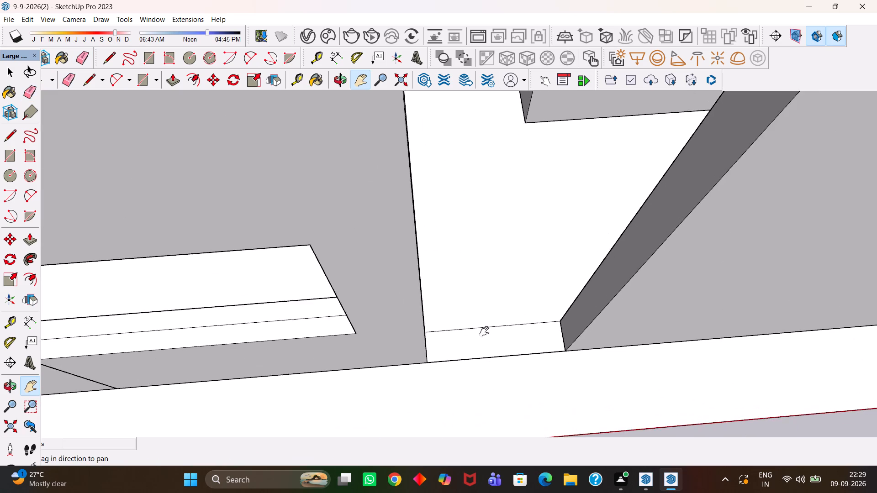
Save the model.
{"action": "middle_click_drag", "start_coordinate": [468, 329], "coordinate": [459, 346]}
{"action": "scroll", "coordinate": [453, 351], "scroll_direction": "up", "scroll_amount": 1}
{"action": "scroll", "coordinate": [459, 346], "scroll_direction": "down", "scroll_amount": 9}
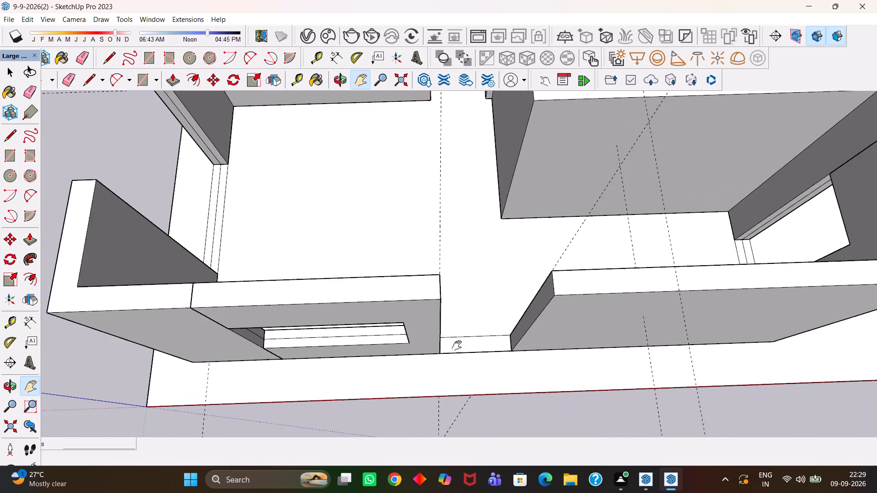
{"action": "scroll", "coordinate": [457, 346], "scroll_direction": "down", "scroll_amount": 1}
{"action": "middle_click_drag", "start_coordinate": [458, 349], "coordinate": [474, 340]}
{"action": "scroll", "coordinate": [474, 340], "scroll_direction": "up", "scroll_amount": 1}
{"action": "key", "text": "ctrl+s"}
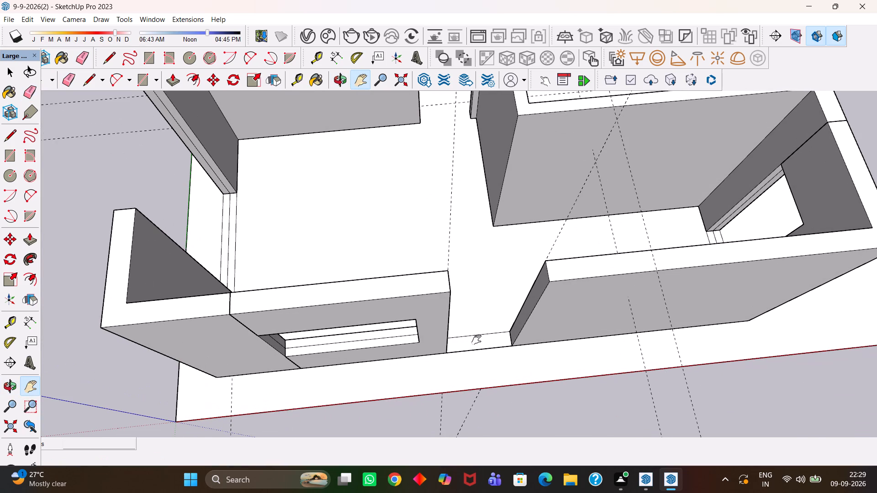
Examine the new outer-wall opening and its alignment with the hall and passage from several angles.
{"action": "key", "text": "h"}
{"action": "scroll", "coordinate": [481, 320], "scroll_direction": "down", "scroll_amount": 7}
{"action": "middle_click_drag", "start_coordinate": [498, 335], "coordinate": [489, 299]}
{"action": "scroll", "coordinate": [489, 299], "scroll_direction": "up", "scroll_amount": 5}
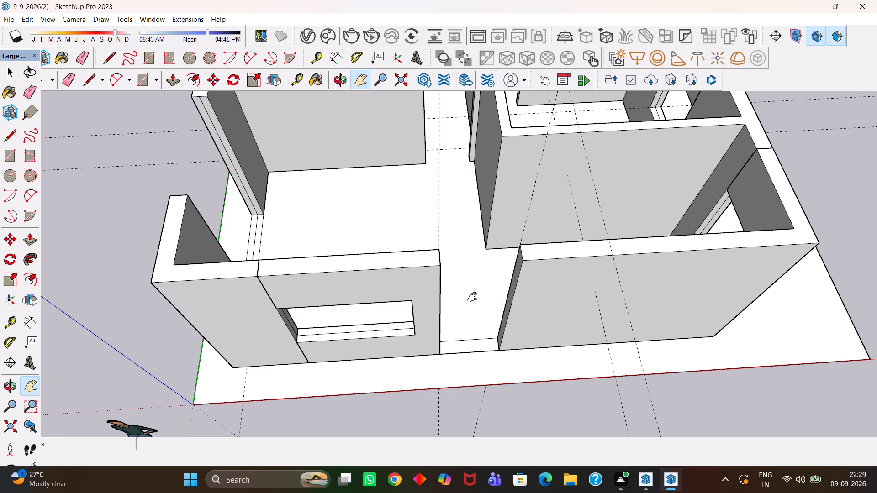
{"action": "scroll", "coordinate": [472, 297], "scroll_direction": "up", "scroll_amount": 1}
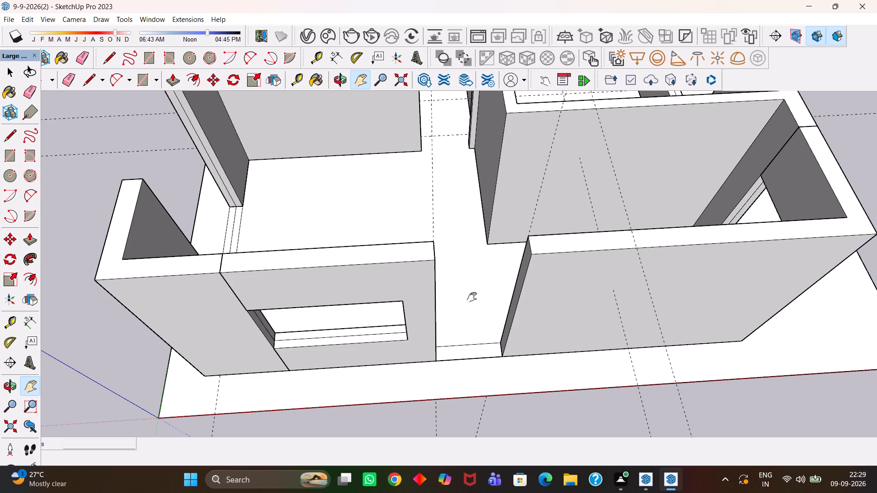
{"action": "scroll", "coordinate": [472, 297], "scroll_direction": "up", "scroll_amount": 1}
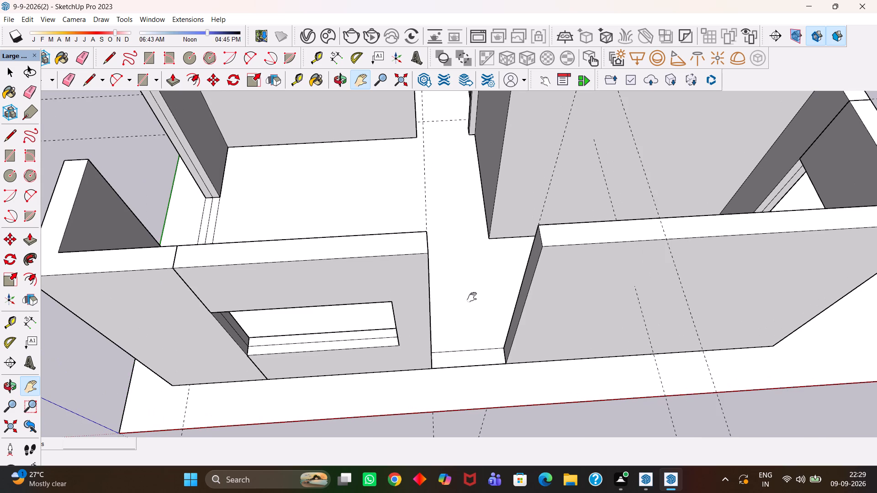
{"action": "scroll", "coordinate": [472, 297], "scroll_direction": "down", "scroll_amount": 1}
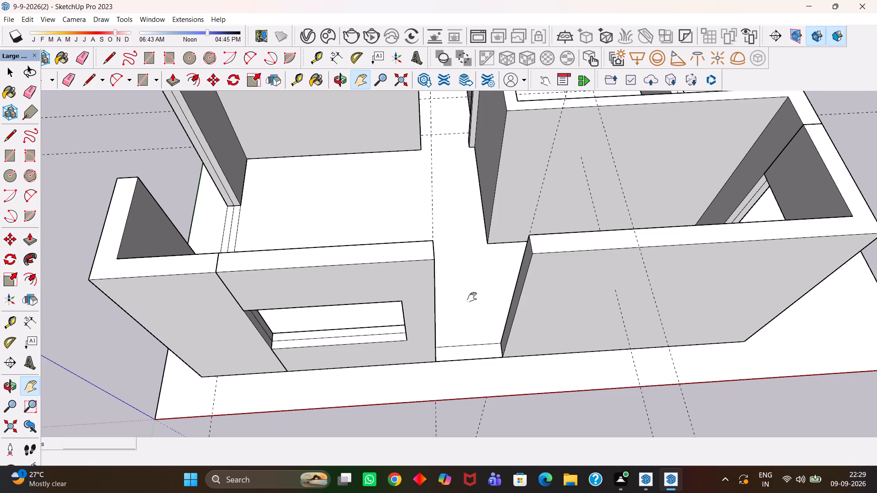
{"action": "scroll", "coordinate": [472, 297], "scroll_direction": "up", "scroll_amount": 1}
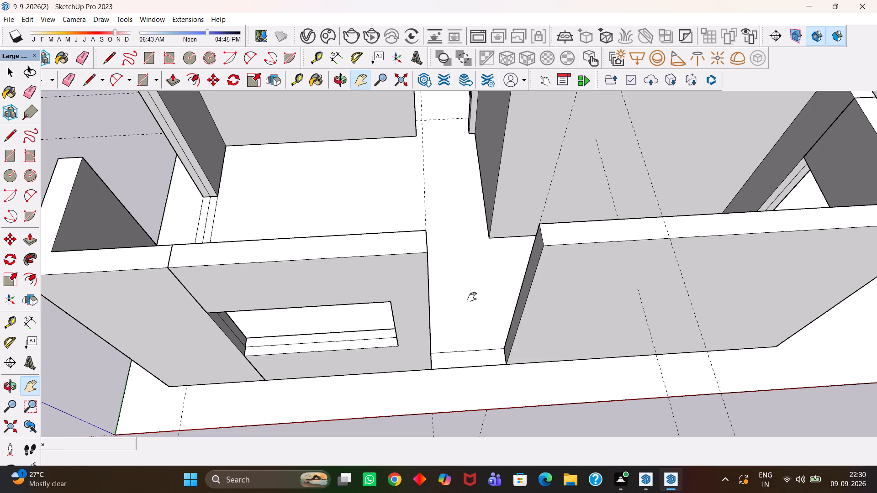
{"action": "scroll", "coordinate": [470, 300], "scroll_direction": "down", "scroll_amount": 4}
{"action": "scroll", "coordinate": [468, 304], "scroll_direction": "up", "scroll_amount": 5}
{"action": "scroll", "coordinate": [468, 304], "scroll_direction": "down", "scroll_amount": 5}
{"action": "middle_click_drag", "start_coordinate": [490, 291], "coordinate": [450, 292]}
{"action": "scroll", "coordinate": [450, 292], "scroll_direction": "up", "scroll_amount": 1}
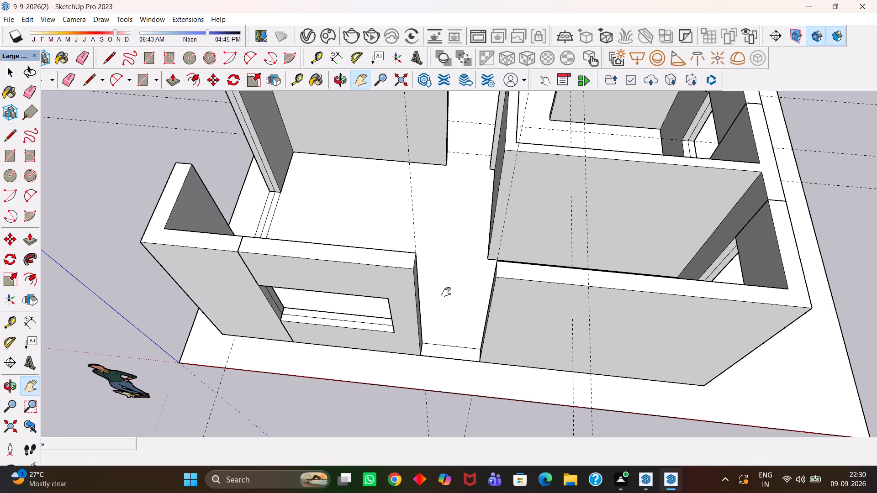
{"action": "scroll", "coordinate": [444, 292], "scroll_direction": "up", "scroll_amount": 2}
{"action": "scroll", "coordinate": [444, 292], "scroll_direction": "down", "scroll_amount": 5}
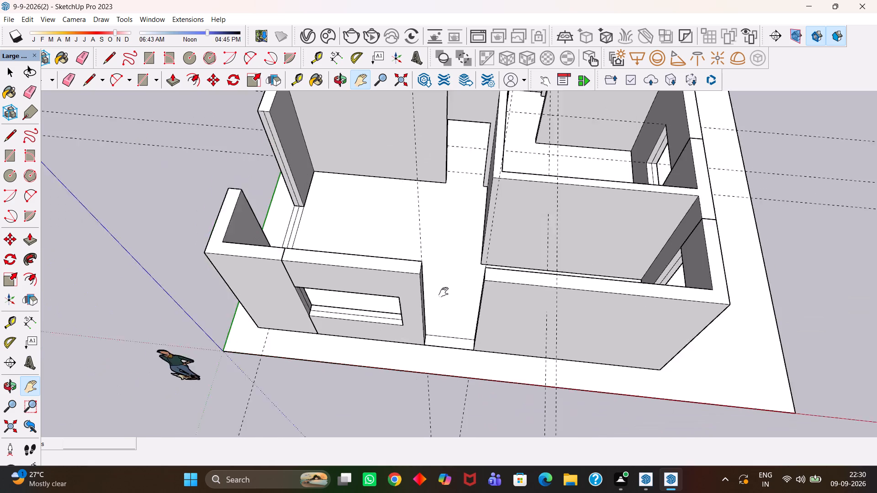
{"action": "middle_click_drag", "start_coordinate": [429, 281], "coordinate": [453, 302]}
{"action": "scroll", "coordinate": [452, 302], "scroll_direction": "up", "scroll_amount": 2}
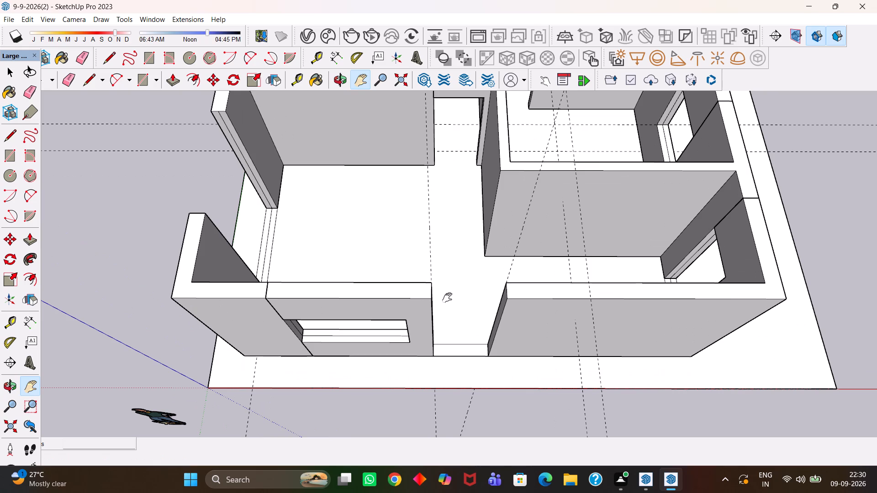
Erase the remaining lengthwise and diagonal guides running through the hall and past the outer-wall opening.
{"action": "middle_click_drag", "start_coordinate": [429, 253], "coordinate": [438, 269]}
{"action": "scroll", "coordinate": [438, 268], "scroll_direction": "up", "scroll_amount": 1}
{"action": "key", "text": "e"}
{"action": "left_click_drag", "start_coordinate": [441, 267], "coordinate": [441, 267]}
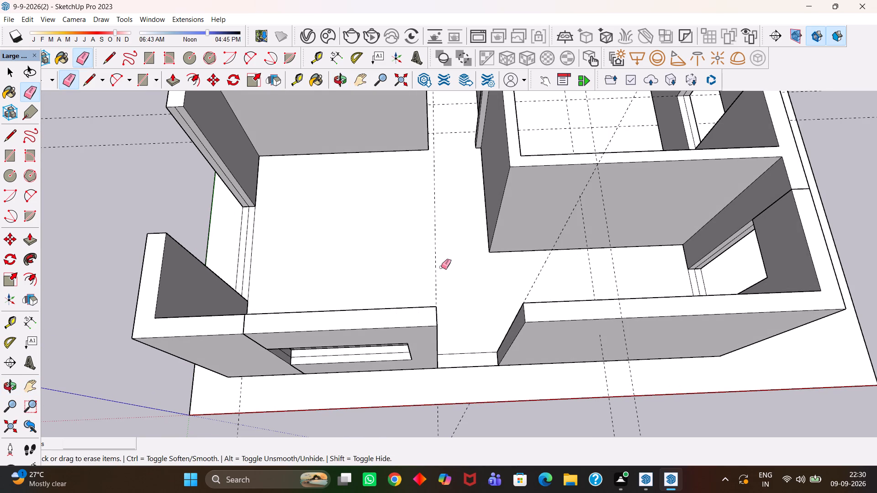
{"action": "left_click_drag", "start_coordinate": [441, 267], "coordinate": [436, 263]}
{"action": "scroll", "coordinate": [433, 255], "scroll_direction": "down", "scroll_amount": 3}
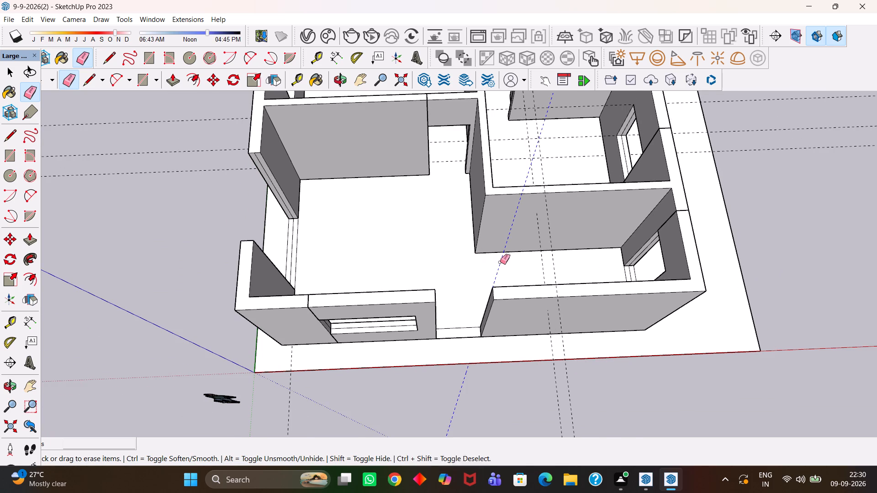
{"action": "left_click", "coordinate": [498, 262]}
{"action": "scroll", "coordinate": [526, 272], "scroll_direction": "up", "scroll_amount": 1}
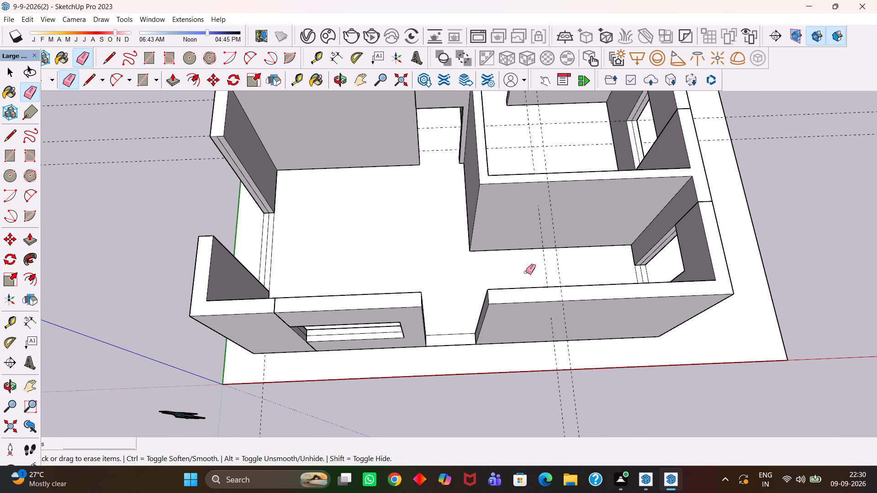
{"action": "scroll", "coordinate": [527, 274], "scroll_direction": "up", "scroll_amount": 2}
{"action": "left_click_drag", "start_coordinate": [573, 270], "coordinate": [558, 266]}
{"action": "left_click_drag", "start_coordinate": [558, 266], "coordinate": [544, 267]}
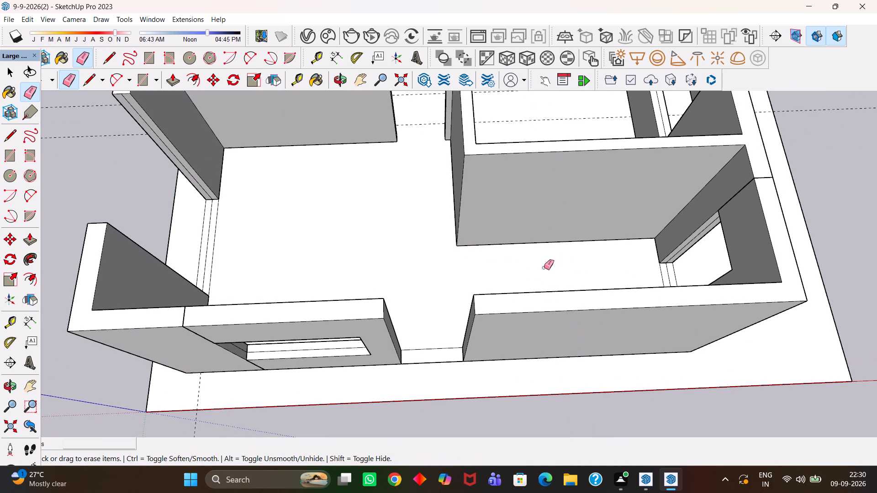
Erase the crosswise guides running through the room behind the hall and its window wall.
{"action": "scroll", "coordinate": [442, 284], "scroll_direction": "down", "scroll_amount": 6}
{"action": "key", "text": "h"}
{"action": "left_click_drag", "start_coordinate": [476, 234], "coordinate": [477, 321]}
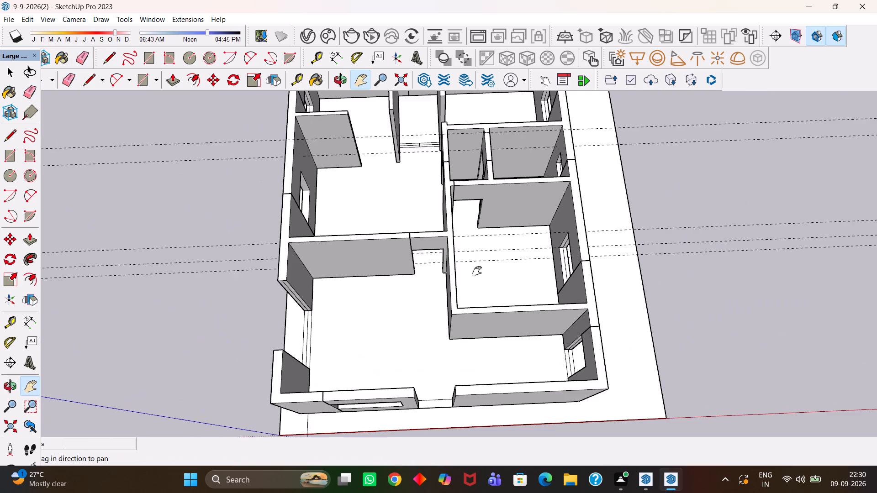
{"action": "scroll", "coordinate": [475, 262], "scroll_direction": "up", "scroll_amount": 2}
{"action": "middle_click_drag", "start_coordinate": [475, 288], "coordinate": [481, 267]}
{"action": "scroll", "coordinate": [481, 267], "scroll_direction": "up", "scroll_amount": 3}
{"action": "left_click_drag", "start_coordinate": [479, 257], "coordinate": [478, 298]}
{"action": "middle_click_drag", "start_coordinate": [480, 314], "coordinate": [464, 305]}
{"action": "scroll", "coordinate": [463, 300], "scroll_direction": "up", "scroll_amount": 1}
{"action": "key", "text": "e"}
{"action": "left_click_drag", "start_coordinate": [453, 234], "coordinate": [465, 295]}
{"action": "scroll", "coordinate": [465, 300], "scroll_direction": "down", "scroll_amount": 1}
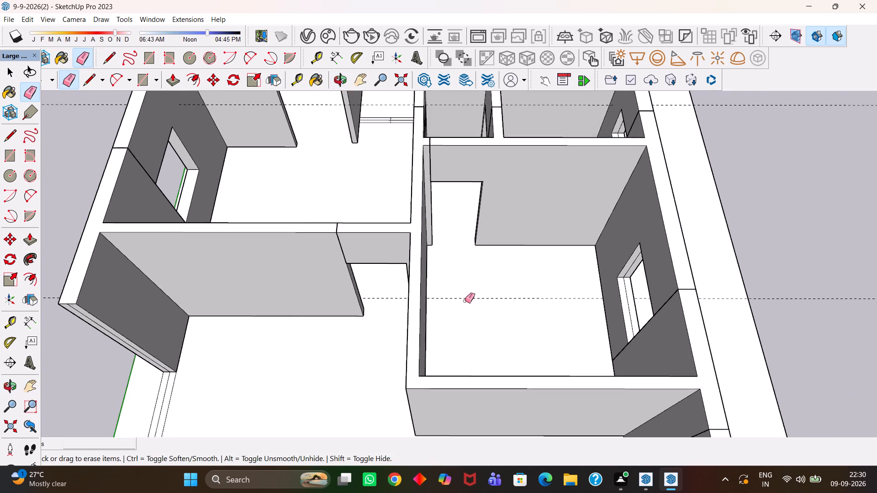
{"action": "scroll", "coordinate": [465, 301], "scroll_direction": "down", "scroll_amount": 1}
{"action": "left_click_drag", "start_coordinate": [464, 300], "coordinate": [459, 296]}
Erase the last pair of crosswise guides running past the two small rooms and the short partition.
{"action": "scroll", "coordinate": [459, 296], "scroll_direction": "down", "scroll_amount": 5}
{"action": "middle_click_drag", "start_coordinate": [409, 263], "coordinate": [436, 312]}
{"action": "scroll", "coordinate": [424, 290], "scroll_direction": "up", "scroll_amount": 3}
{"action": "key", "text": "h"}
{"action": "scroll", "coordinate": [436, 312], "scroll_direction": "down", "scroll_amount": 3}
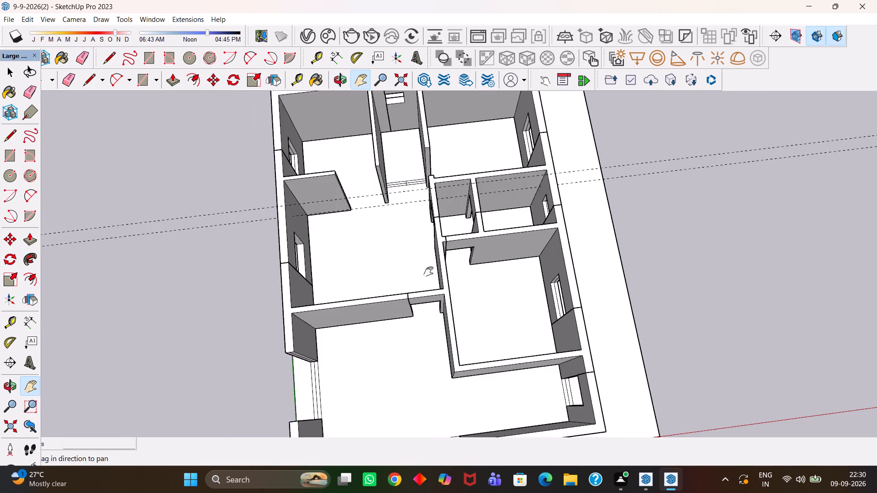
{"action": "left_click_drag", "start_coordinate": [416, 246], "coordinate": [486, 375]}
{"action": "middle_click_drag", "start_coordinate": [476, 376], "coordinate": [444, 375]}
{"action": "scroll", "coordinate": [428, 325], "scroll_direction": "up", "scroll_amount": 2}
{"action": "key", "text": "e"}
{"action": "scroll", "coordinate": [447, 371], "scroll_direction": "up", "scroll_amount": 1}
{"action": "left_click_drag", "start_coordinate": [438, 348], "coordinate": [444, 362]}
{"action": "scroll", "coordinate": [443, 353], "scroll_direction": "down", "scroll_amount": 5}
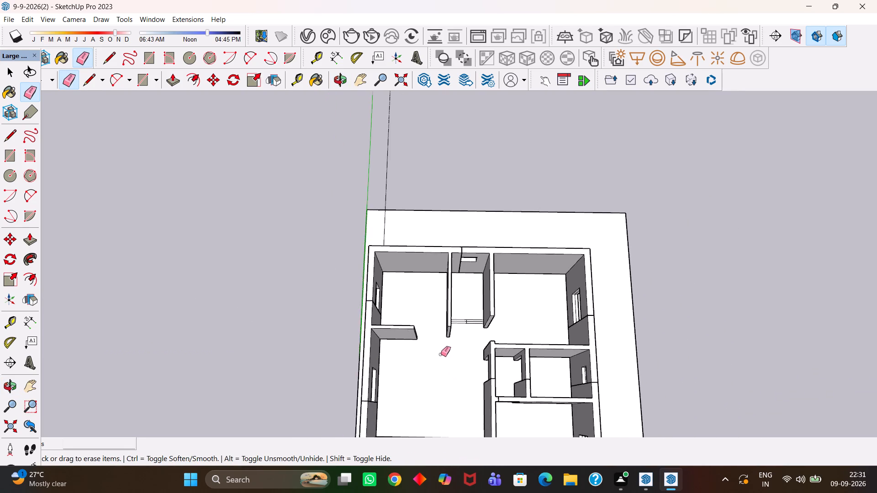
Save the model with the guides cleaned up.
{"action": "middle_click_drag", "start_coordinate": [442, 356], "coordinate": [447, 359]}
{"action": "scroll", "coordinate": [447, 359], "scroll_direction": "up", "scroll_amount": 5}
{"action": "key", "text": "h"}
{"action": "scroll", "coordinate": [447, 359], "scroll_direction": "down", "scroll_amount": 3}
{"action": "key", "text": "ctrl+s"}
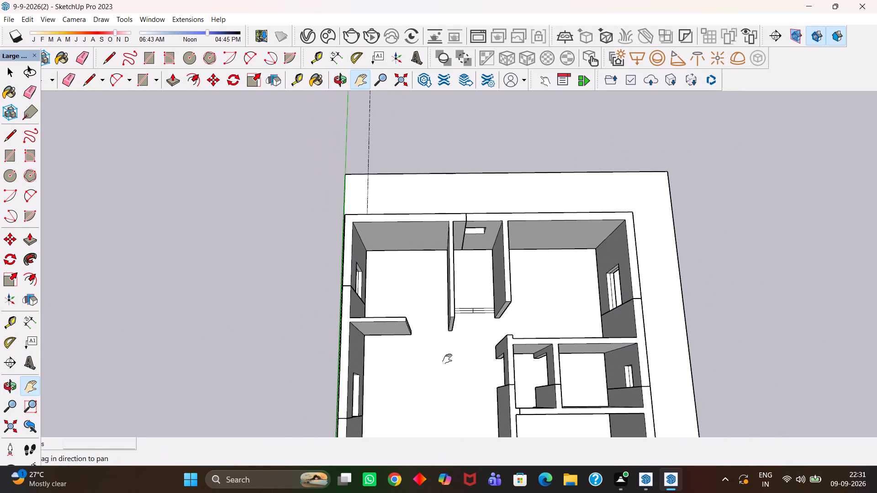
Review the whole floor layout from above, checking the walls, door openings and windows.
{"action": "key", "text": "h"}
{"action": "scroll", "coordinate": [448, 367], "scroll_direction": "down", "scroll_amount": 5}
{"action": "scroll", "coordinate": [485, 381], "scroll_direction": "up", "scroll_amount": 4}
{"action": "middle_click", "coordinate": [490, 384]}
{"action": "left_click_drag", "start_coordinate": [502, 383], "coordinate": [481, 300]}
{"action": "scroll", "coordinate": [474, 298], "scroll_direction": "down", "scroll_amount": 4}
{"action": "scroll", "coordinate": [466, 299], "scroll_direction": "up", "scroll_amount": 1}
{"action": "middle_click_drag", "start_coordinate": [466, 300], "coordinate": [470, 323]}
{"action": "scroll", "coordinate": [472, 324], "scroll_direction": "up", "scroll_amount": 5}
{"action": "key", "text": "h"}
{"action": "scroll", "coordinate": [470, 323], "scroll_direction": "down", "scroll_amount": 5}
{"action": "left_click_drag", "start_coordinate": [480, 343], "coordinate": [452, 255]}
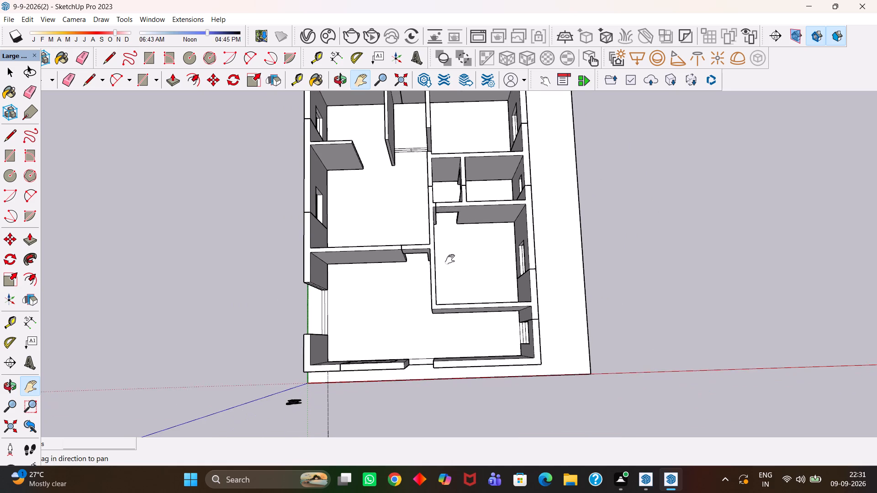
{"action": "scroll", "coordinate": [455, 290], "scroll_direction": "up", "scroll_amount": 4}
{"action": "scroll", "coordinate": [455, 291], "scroll_direction": "down", "scroll_amount": 4}
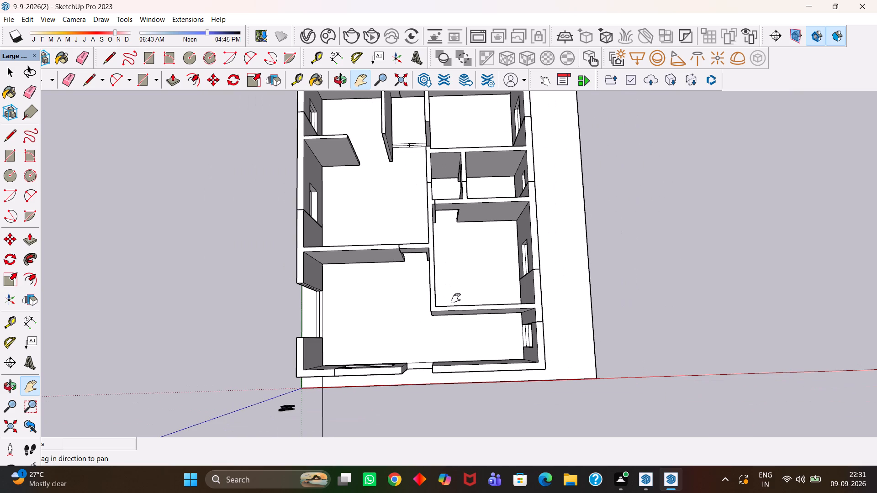
{"action": "scroll", "coordinate": [457, 299], "scroll_direction": "up", "scroll_amount": 5}
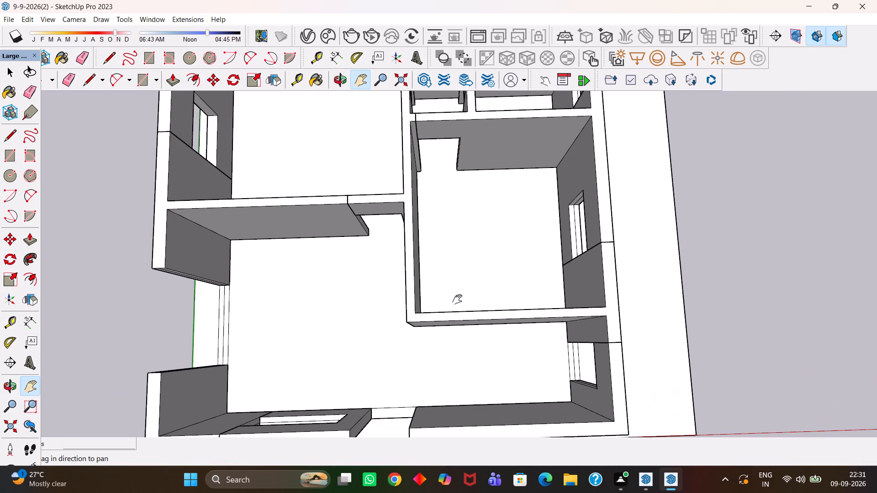
{"action": "scroll", "coordinate": [459, 301], "scroll_direction": "up", "scroll_amount": 2}
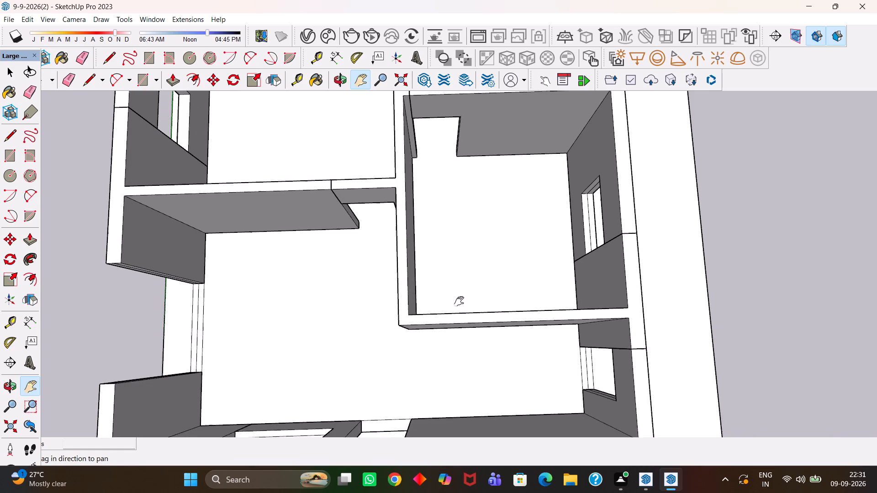
{"action": "scroll", "coordinate": [459, 301], "scroll_direction": "down", "scroll_amount": 3}
{"action": "middle_click_drag", "start_coordinate": [467, 315], "coordinate": [458, 307]}
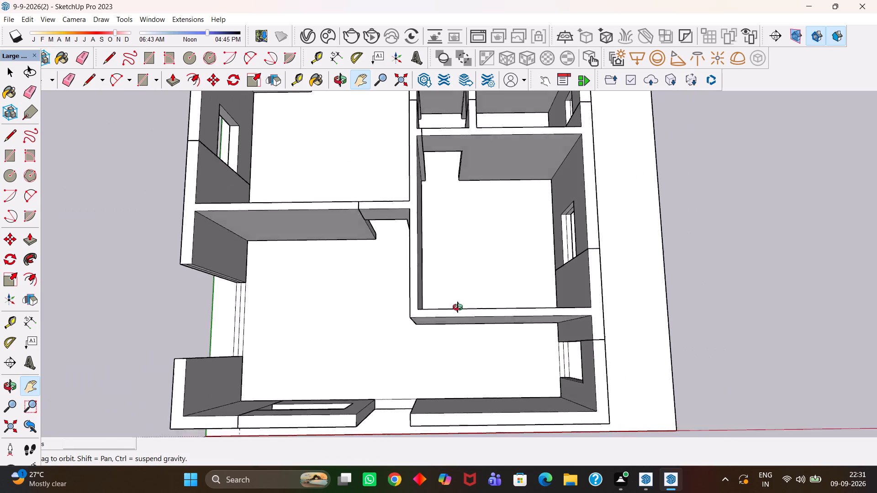
Review the floor layout from above, examining the front room, its wall openings and the adjoining rooms.
{"action": "middle_click_drag", "start_coordinate": [458, 307], "coordinate": [459, 288]}
{"action": "scroll", "coordinate": [448, 284], "scroll_direction": "up", "scroll_amount": 1}
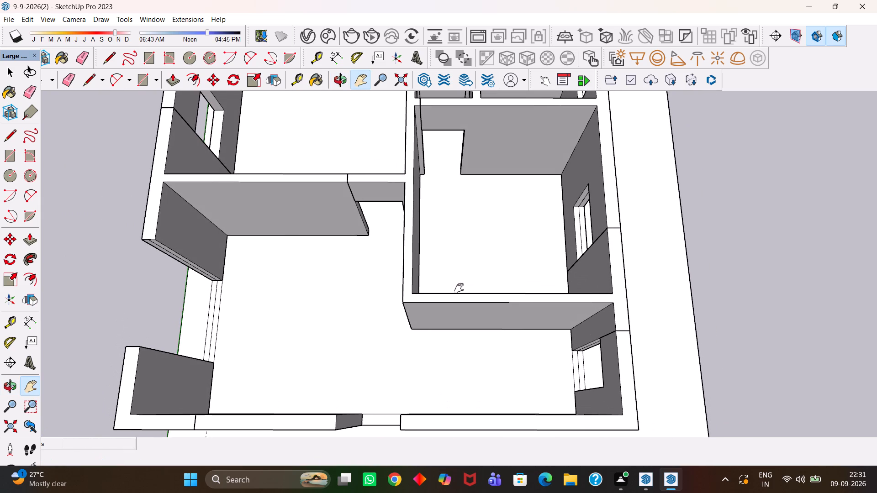
{"action": "scroll", "coordinate": [459, 288], "scroll_direction": "down", "scroll_amount": 2}
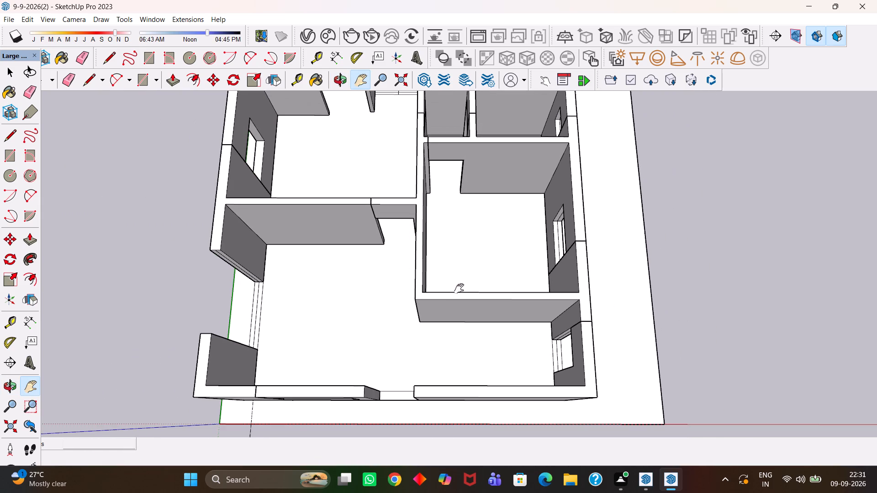
{"action": "scroll", "coordinate": [459, 288], "scroll_direction": "down", "scroll_amount": 3}
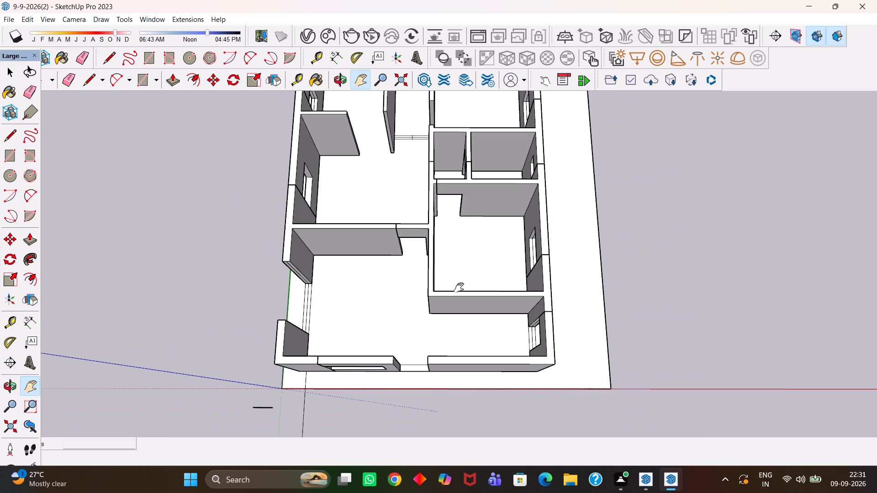
{"action": "scroll", "coordinate": [460, 287], "scroll_direction": "up", "scroll_amount": 2}
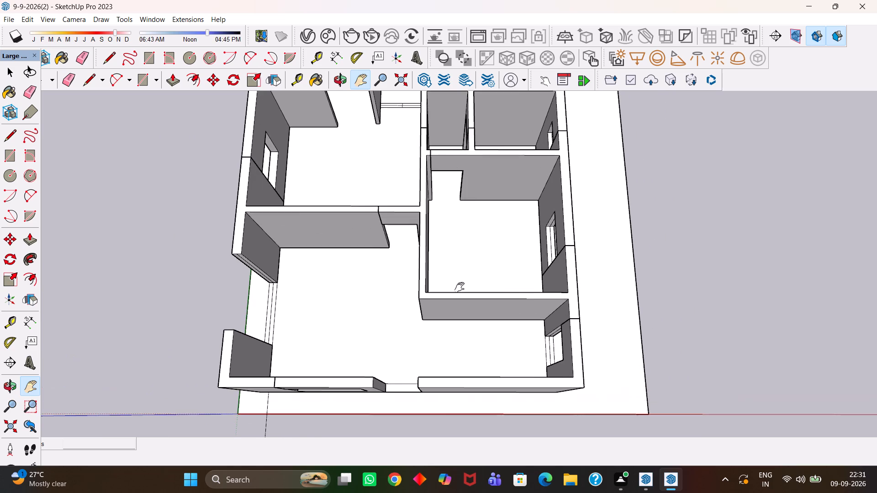
{"action": "scroll", "coordinate": [460, 287], "scroll_direction": "down", "scroll_amount": 6}
{"action": "middle_click_drag", "start_coordinate": [478, 315], "coordinate": [483, 297]}
{"action": "middle_click", "coordinate": [483, 297]}
{"action": "scroll", "coordinate": [483, 297], "scroll_direction": "up", "scroll_amount": 1}
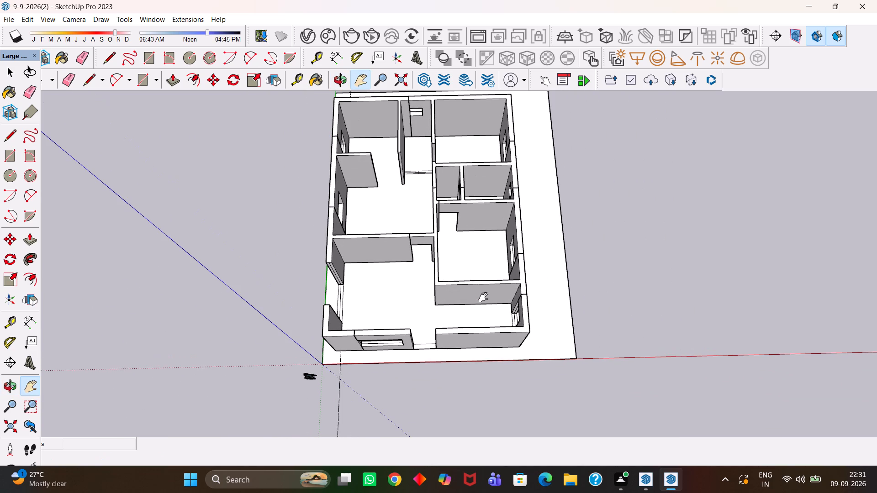
{"action": "scroll", "coordinate": [483, 297], "scroll_direction": "down", "scroll_amount": 1}
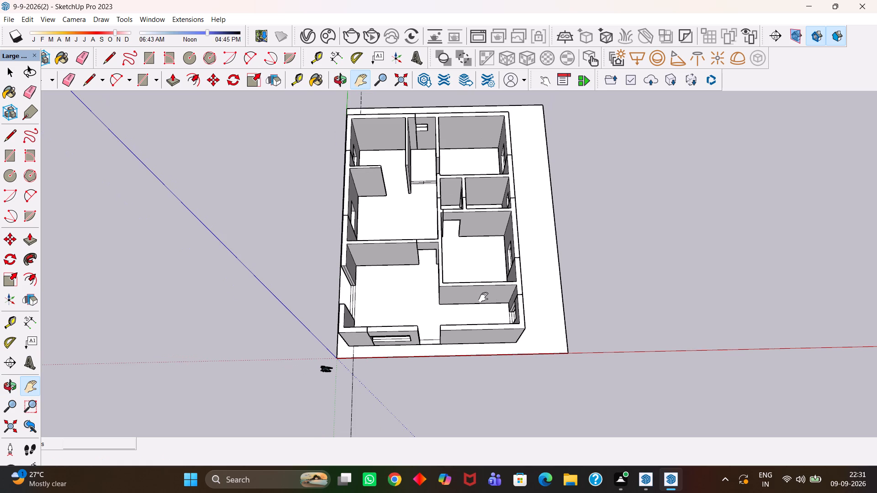
{"action": "scroll", "coordinate": [483, 297], "scroll_direction": "down", "scroll_amount": 1}
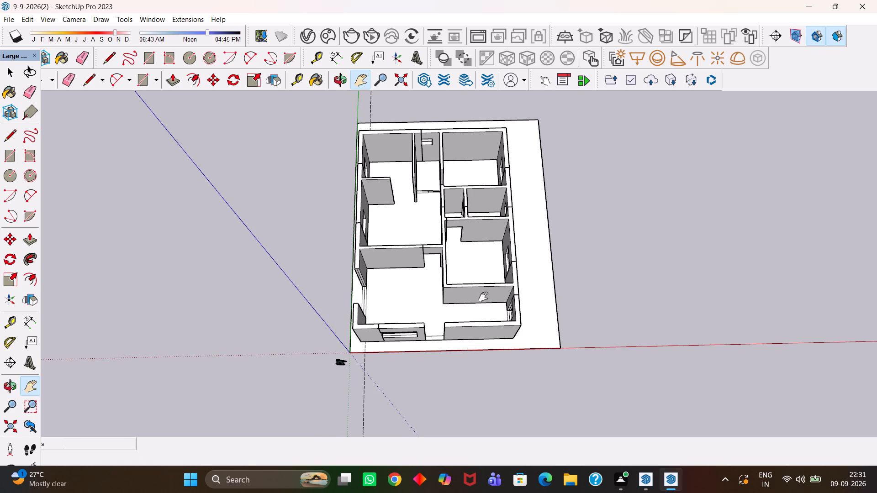
On the wall end at the long outer wall's full-height opening, place a guide along the base edge and another 3' above it.
{"action": "scroll", "coordinate": [483, 295], "scroll_direction": "up", "scroll_amount": 3}
{"action": "key", "text": "h"}
{"action": "scroll", "coordinate": [478, 296], "scroll_direction": "up", "scroll_amount": 3}
{"action": "scroll", "coordinate": [450, 295], "scroll_direction": "down", "scroll_amount": 4}
{"action": "middle_click_drag", "start_coordinate": [427, 350], "coordinate": [434, 307]}
{"action": "scroll", "coordinate": [426, 350], "scroll_direction": "up", "scroll_amount": 1}
{"action": "scroll", "coordinate": [434, 307], "scroll_direction": "up", "scroll_amount": 3}
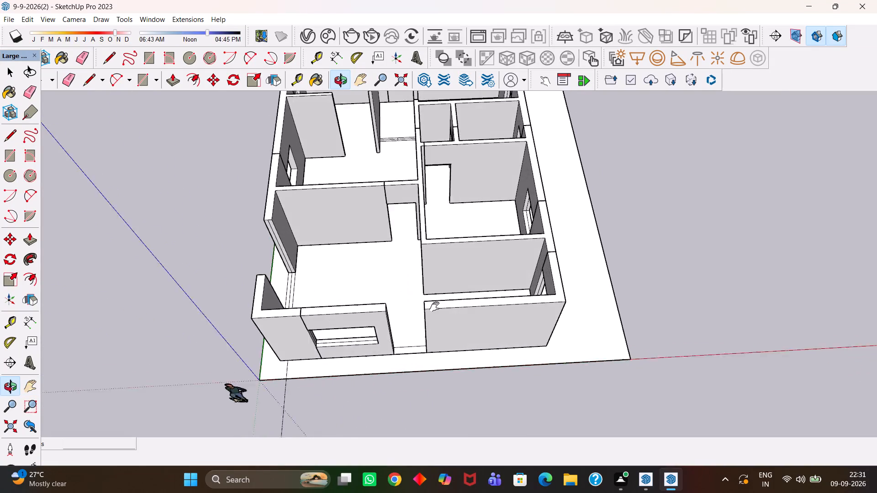
{"action": "left_click_drag", "start_coordinate": [332, 288], "coordinate": [535, 346]}
{"action": "scroll", "coordinate": [467, 329], "scroll_direction": "up", "scroll_amount": 7}
{"action": "left_click_drag", "start_coordinate": [489, 321], "coordinate": [486, 351]}
{"action": "middle_click_drag", "start_coordinate": [482, 350], "coordinate": [480, 359]}
{"action": "scroll", "coordinate": [480, 359], "scroll_direction": "up", "scroll_amount": 8}
{"action": "key", "text": "t"}
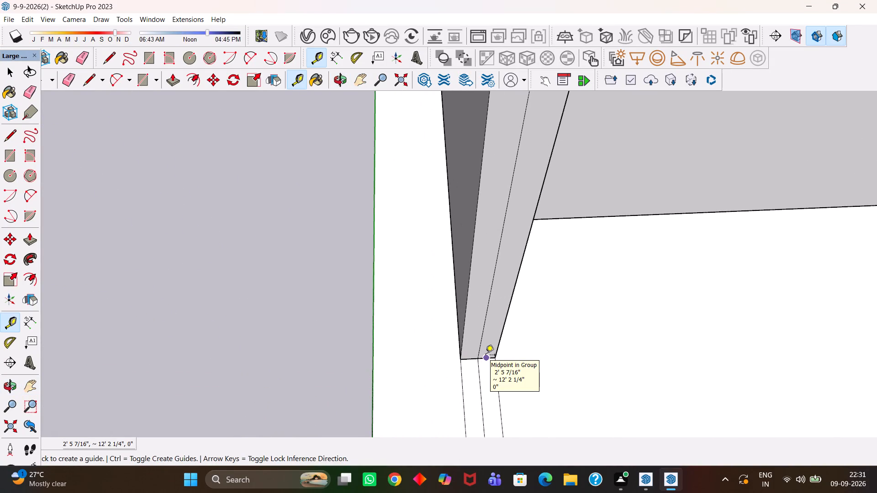
{"action": "key", "text": "h"}
{"action": "left_click_drag", "start_coordinate": [489, 364], "coordinate": [473, 357]}
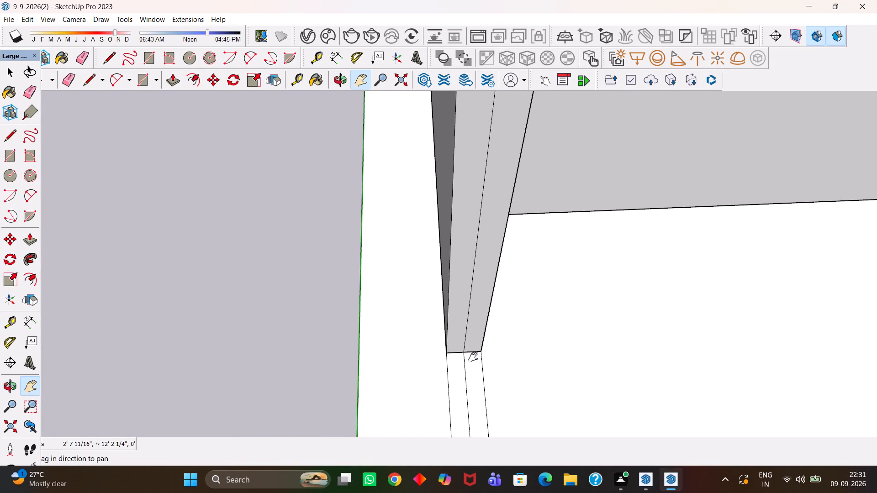
{"action": "left_click_drag", "start_coordinate": [473, 357], "coordinate": [463, 351]}
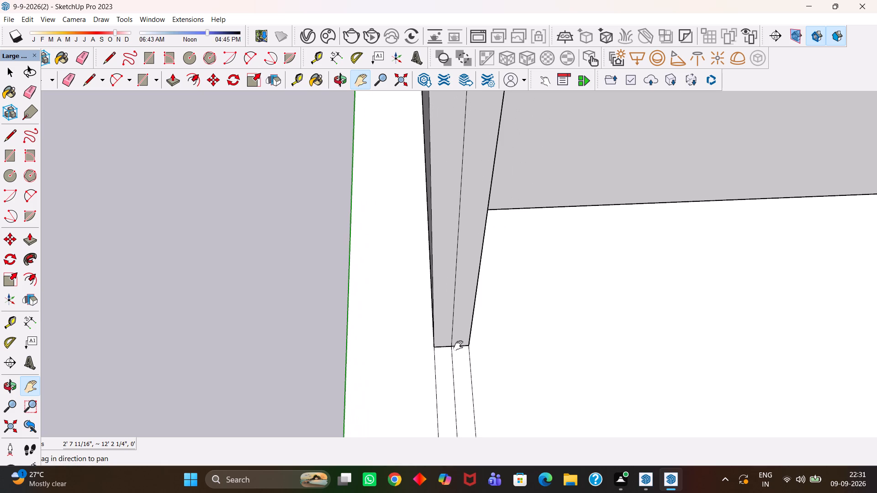
{"action": "scroll", "coordinate": [458, 346], "scroll_direction": "up", "scroll_amount": 4}
{"action": "scroll", "coordinate": [458, 346], "scroll_direction": "down", "scroll_amount": 4}
{"action": "middle_click", "coordinate": [459, 347]}
{"action": "scroll", "coordinate": [455, 350], "scroll_direction": "up", "scroll_amount": 4}
{"action": "key", "text": "t"}
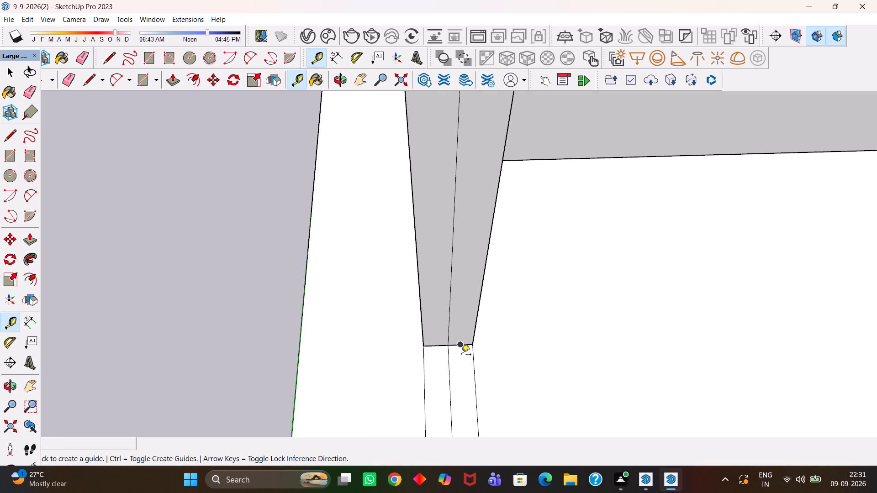
{"action": "scroll", "coordinate": [461, 355], "scroll_direction": "up", "scroll_amount": 1}
{"action": "double_click", "coordinate": [459, 344]}
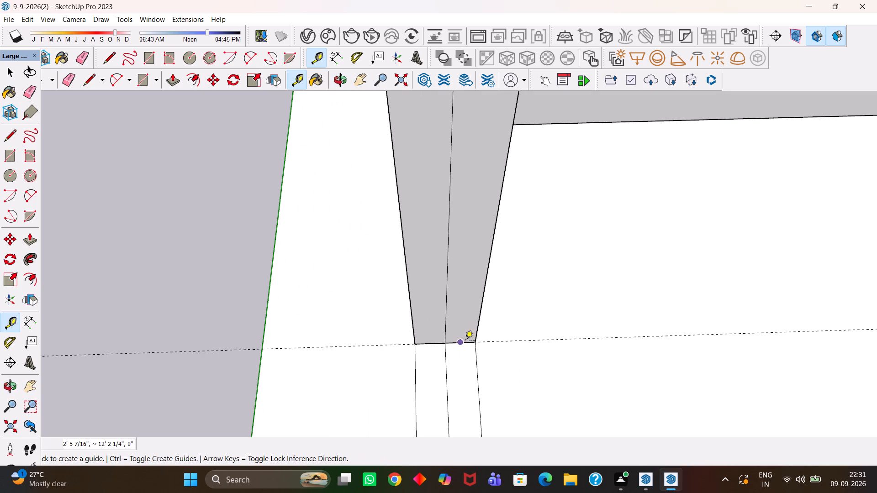
{"action": "left_click", "coordinate": [466, 342]}
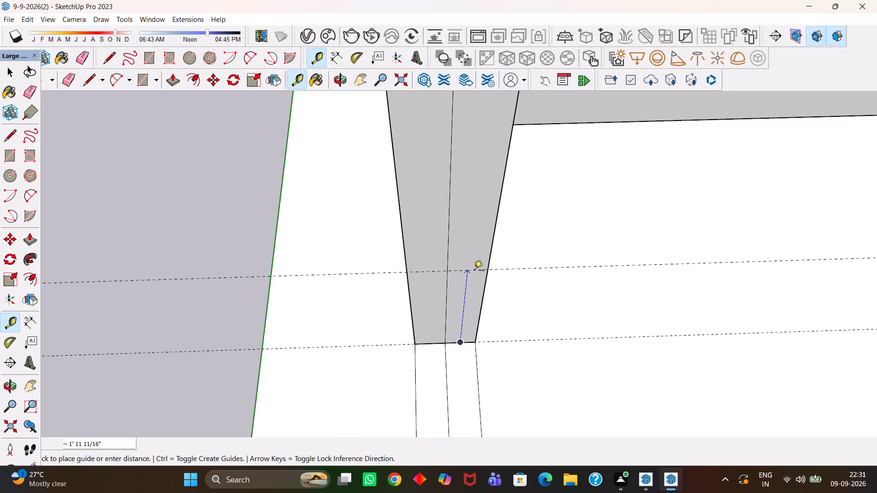
{"action": "type", "text": "3'"}
{"action": "key", "text": "Return"}
Place a horizontal guide 4' above the 3' guide on the same wall end to mark the window's head.
{"action": "key", "text": "h"}
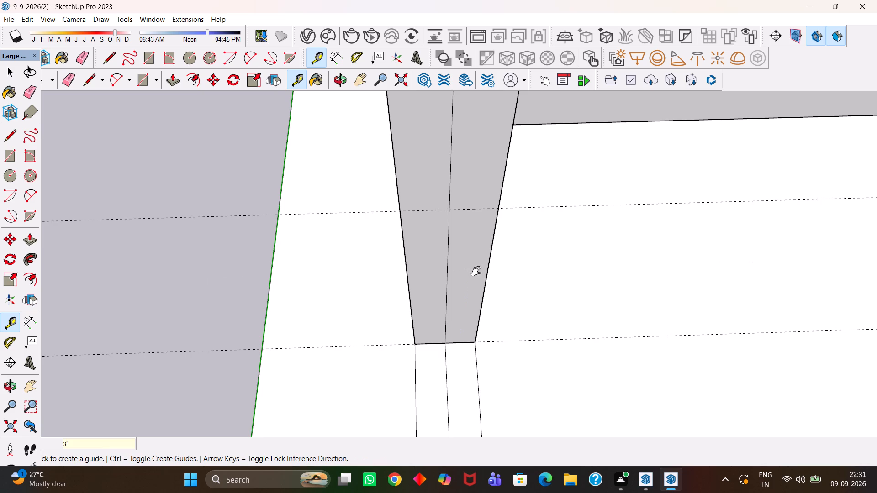
{"action": "scroll", "coordinate": [470, 271], "scroll_direction": "down", "scroll_amount": 5}
{"action": "left_click_drag", "start_coordinate": [467, 228], "coordinate": [435, 277]}
{"action": "scroll", "coordinate": [416, 278], "scroll_direction": "down", "scroll_amount": 3}
{"action": "scroll", "coordinate": [412, 273], "scroll_direction": "up", "scroll_amount": 1}
{"action": "middle_click_drag", "start_coordinate": [412, 282], "coordinate": [417, 297]}
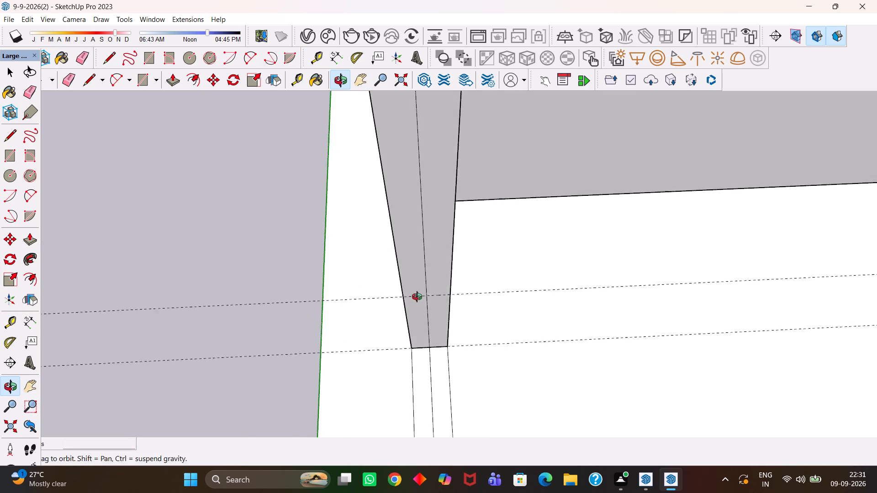
{"action": "middle_click_drag", "start_coordinate": [417, 297], "coordinate": [420, 300]}
{"action": "scroll", "coordinate": [421, 301], "scroll_direction": "down", "scroll_amount": 2}
{"action": "left_click_drag", "start_coordinate": [414, 283], "coordinate": [424, 297]}
{"action": "scroll", "coordinate": [422, 303], "scroll_direction": "down", "scroll_amount": 2}
{"action": "scroll", "coordinate": [422, 317], "scroll_direction": "up", "scroll_amount": 3}
{"action": "middle_click_drag", "start_coordinate": [430, 319], "coordinate": [428, 320]}
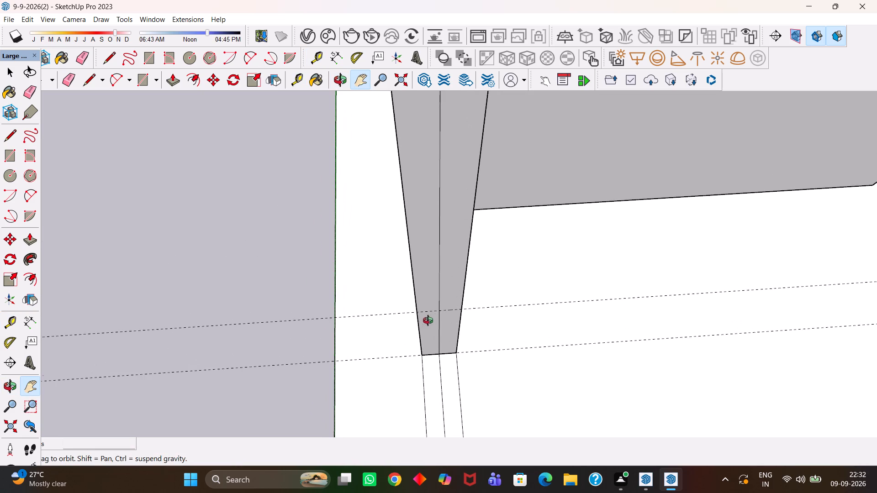
{"action": "middle_click_drag", "start_coordinate": [428, 320], "coordinate": [421, 323]}
{"action": "scroll", "coordinate": [421, 323], "scroll_direction": "down", "scroll_amount": 2}
{"action": "left_click_drag", "start_coordinate": [423, 310], "coordinate": [434, 326]}
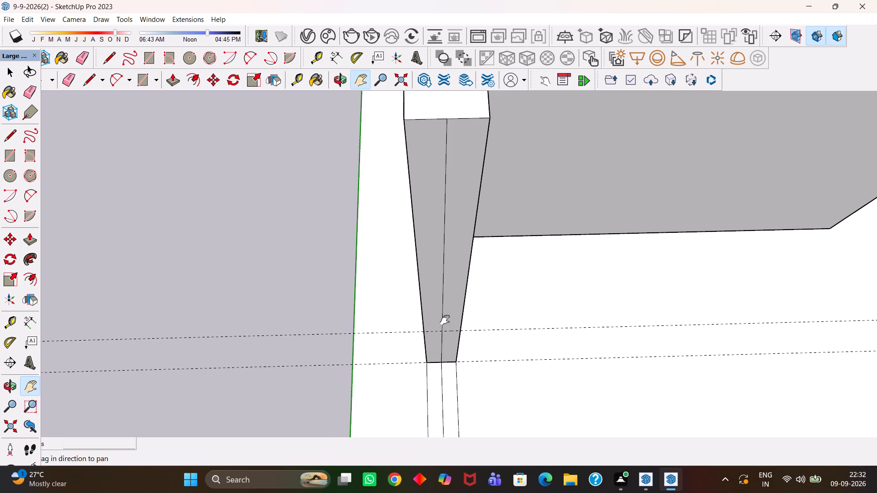
{"action": "scroll", "coordinate": [444, 326], "scroll_direction": "up", "scroll_amount": 1}
{"action": "key", "text": "t"}
{"action": "left_click", "coordinate": [433, 329]}
{"action": "key", "text": "space"}
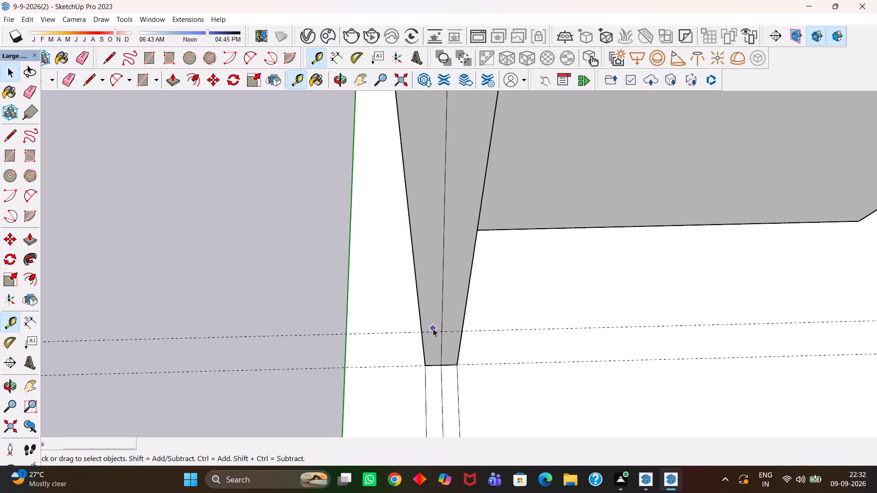
{"action": "scroll", "coordinate": [433, 332], "scroll_direction": "up", "scroll_amount": 3}
{"action": "key", "text": "t"}
{"action": "left_click", "coordinate": [433, 332]}
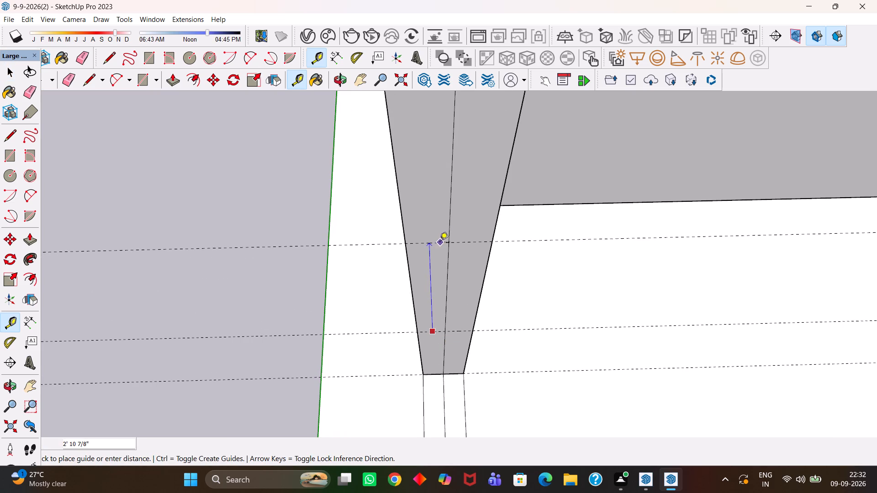
{"action": "type", "text": "4'"}
{"action": "key", "text": "Return"}
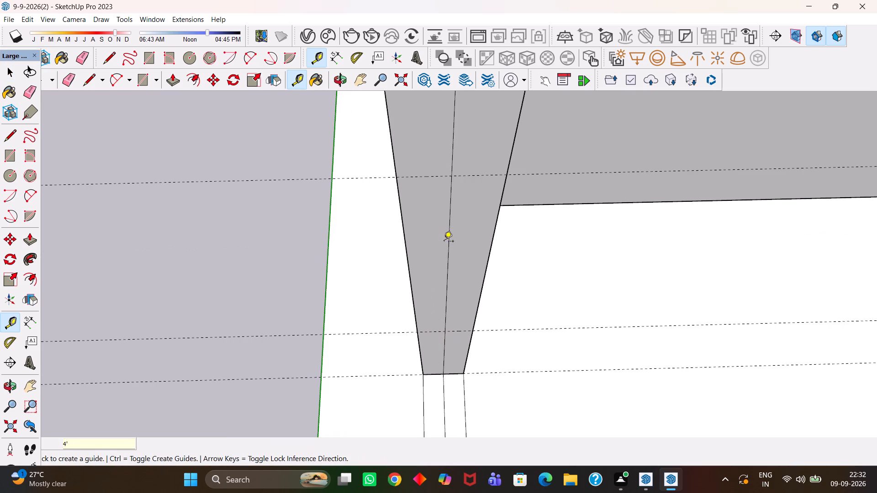
Open the wall group for editing and draw a rectangle across the wall's end face between the sill and head guides.
{"action": "key", "text": "h"}
{"action": "scroll", "coordinate": [447, 252], "scroll_direction": "down", "scroll_amount": 2}
{"action": "middle_click_drag", "start_coordinate": [437, 246], "coordinate": [445, 260]}
{"action": "key", "text": "space"}
{"action": "scroll", "coordinate": [445, 261], "scroll_direction": "down", "scroll_amount": 1}
{"action": "double_click", "coordinate": [444, 261]}
{"action": "middle_click_drag", "start_coordinate": [444, 273], "coordinate": [429, 249]}
{"action": "scroll", "coordinate": [429, 251], "scroll_direction": "down", "scroll_amount": 1}
{"action": "middle_click_drag", "start_coordinate": [429, 249], "coordinate": [442, 249]}
{"action": "key", "text": "r"}
{"action": "scroll", "coordinate": [442, 249], "scroll_direction": "up", "scroll_amount": 2}
{"action": "left_click", "coordinate": [412, 157]}
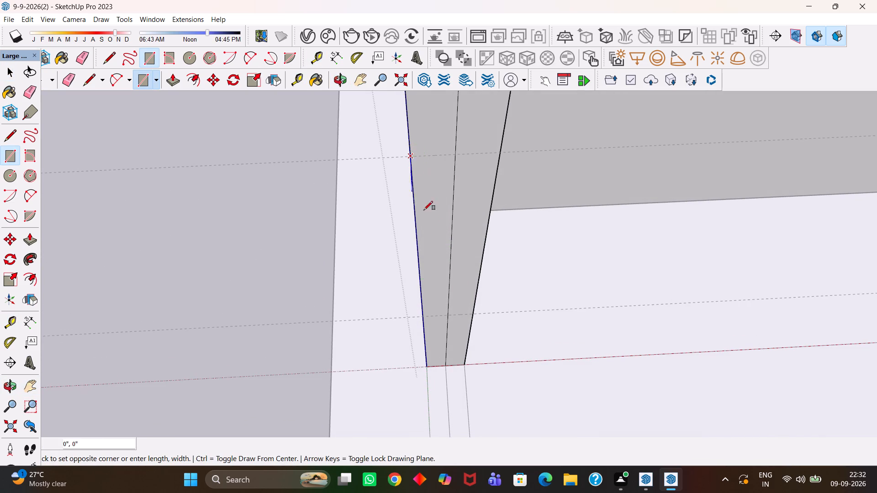
{"action": "left_click", "coordinate": [475, 315]}
Erase the vertical centre line segments within, above and below the rectangle on the wall's end face.
{"action": "scroll", "coordinate": [474, 312], "scroll_direction": "down", "scroll_amount": 3}
{"action": "key", "text": "e"}
{"action": "left_click_drag", "start_coordinate": [460, 296], "coordinate": [443, 277]}
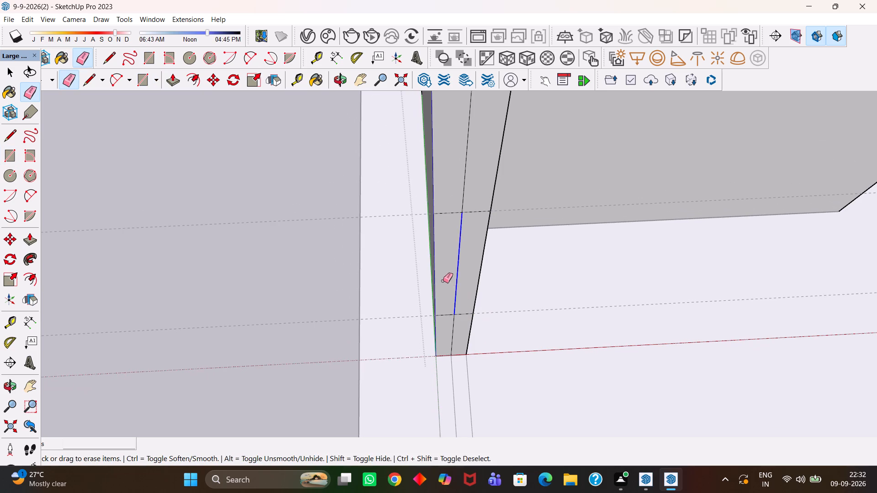
{"action": "left_click_drag", "start_coordinate": [443, 277], "coordinate": [443, 279]}
{"action": "left_click", "coordinate": [462, 193]}
{"action": "left_click", "coordinate": [453, 336]}
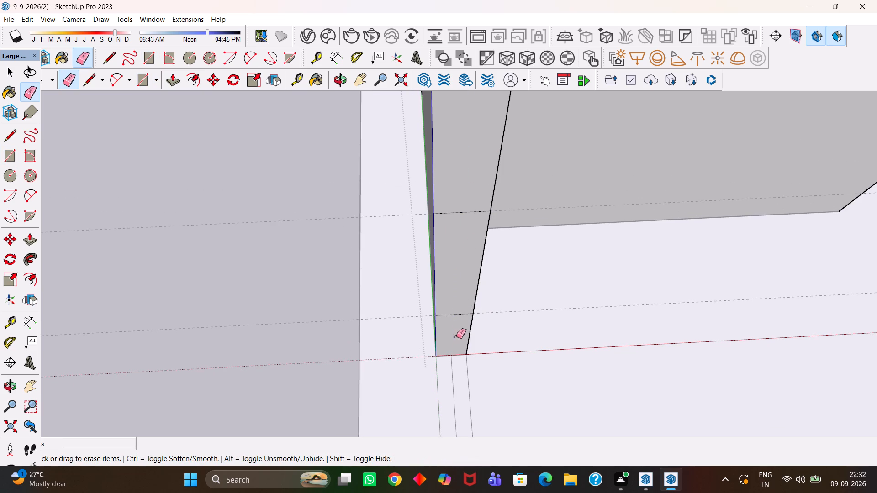
Push/Pull the end face above the head line 6' across the opening to the opposite wall end, forming the lintel.
{"action": "key", "text": "h"}
{"action": "scroll", "coordinate": [444, 316], "scroll_direction": "down", "scroll_amount": 5}
{"action": "middle_click_drag", "start_coordinate": [447, 270], "coordinate": [454, 300]}
{"action": "scroll", "coordinate": [454, 294], "scroll_direction": "up", "scroll_amount": 1}
{"action": "key", "text": "space"}
{"action": "left_click", "coordinate": [460, 277]}
{"action": "scroll", "coordinate": [461, 290], "scroll_direction": "down", "scroll_amount": 3}
{"action": "key", "text": "p"}
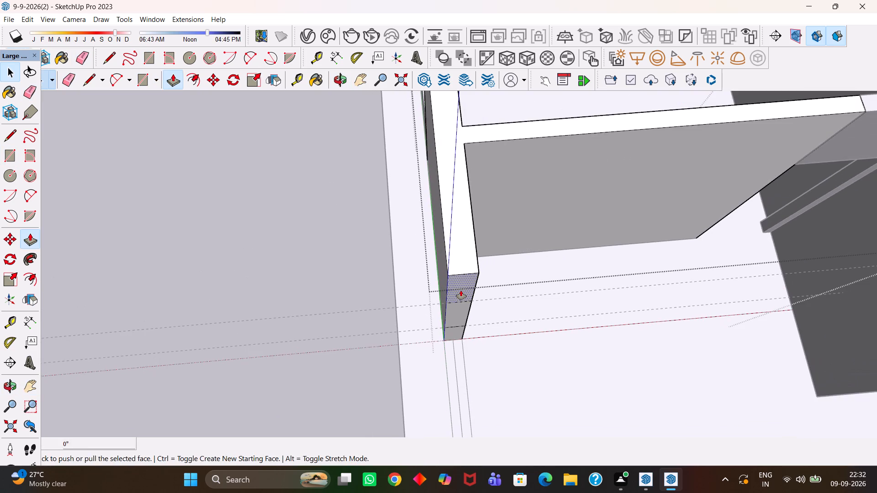
{"action": "left_click", "coordinate": [461, 290]}
{"action": "scroll", "coordinate": [480, 361], "scroll_direction": "down", "scroll_amount": 4}
{"action": "middle_click_drag", "start_coordinate": [471, 374], "coordinate": [554, 341]}
{"action": "scroll", "coordinate": [555, 340], "scroll_direction": "down", "scroll_amount": 2}
{"action": "left_click", "coordinate": [580, 369]}
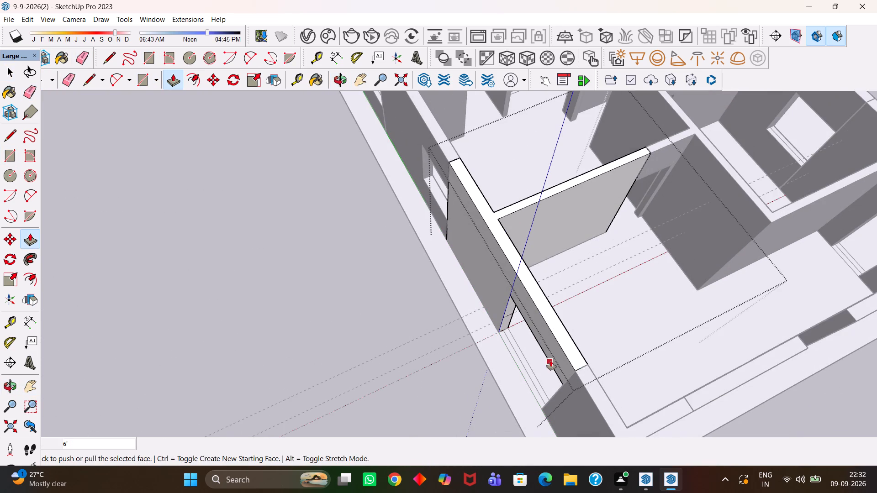
Push/Pull the end face below the sill line across the opening to the opposite wall end, and exit the wall group.
{"action": "middle_click_drag", "start_coordinate": [551, 361], "coordinate": [540, 336]}
{"action": "scroll", "coordinate": [544, 351], "scroll_direction": "up", "scroll_amount": 3}
{"action": "key", "text": "space"}
{"action": "left_click", "coordinate": [490, 311]}
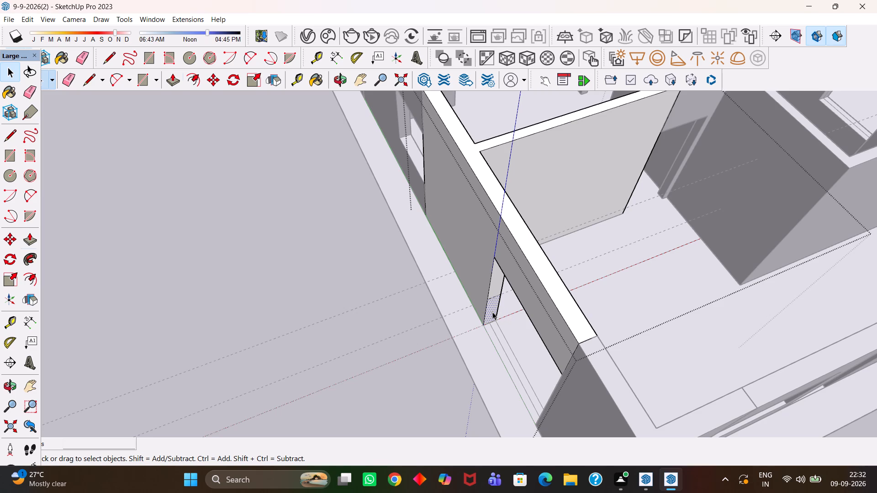
{"action": "key", "text": "p"}
{"action": "left_click", "coordinate": [492, 312]}
{"action": "left_click", "coordinate": [574, 358]}
{"action": "key", "text": "h"}
{"action": "scroll", "coordinate": [499, 327], "scroll_direction": "down", "scroll_amount": 6}
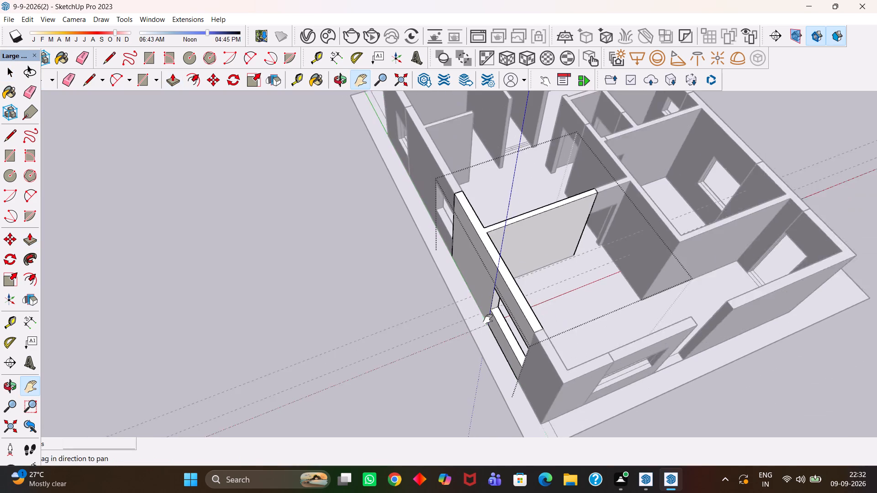
{"action": "scroll", "coordinate": [488, 319], "scroll_direction": "down", "scroll_amount": 2}
{"action": "key", "text": "space"}
{"action": "left_click", "coordinate": [388, 268]}
Erase the three crosswise guides running through the front room at the new window.
{"action": "scroll", "coordinate": [386, 269], "scroll_direction": "down", "scroll_amount": 5}
{"action": "key", "text": "h"}
{"action": "middle_click_drag", "start_coordinate": [504, 303], "coordinate": [500, 314]}
{"action": "scroll", "coordinate": [502, 309], "scroll_direction": "up", "scroll_amount": 4}
{"action": "middle_click_drag", "start_coordinate": [523, 303], "coordinate": [490, 313]}
{"action": "scroll", "coordinate": [507, 309], "scroll_direction": "up", "scroll_amount": 1}
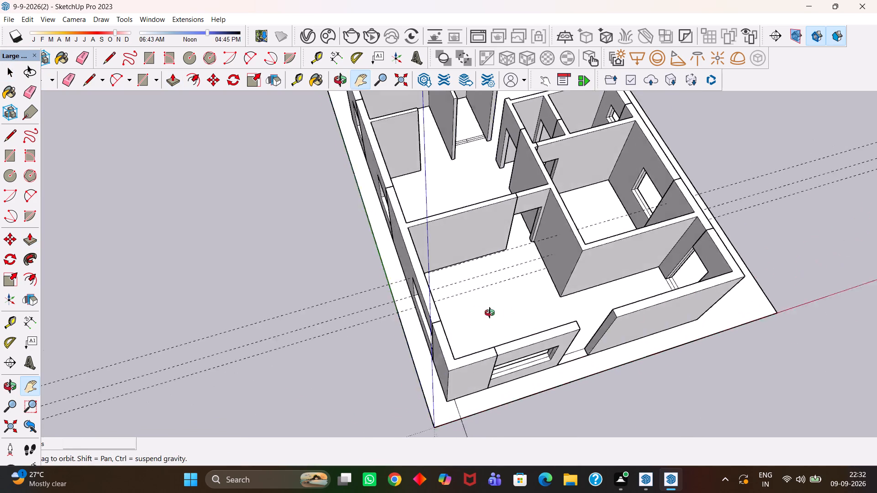
{"action": "middle_click_drag", "start_coordinate": [490, 313], "coordinate": [488, 320]}
{"action": "scroll", "coordinate": [495, 325], "scroll_direction": "down", "scroll_amount": 2}
{"action": "left_click_drag", "start_coordinate": [520, 308], "coordinate": [467, 309]}
{"action": "scroll", "coordinate": [465, 306], "scroll_direction": "down", "scroll_amount": 2}
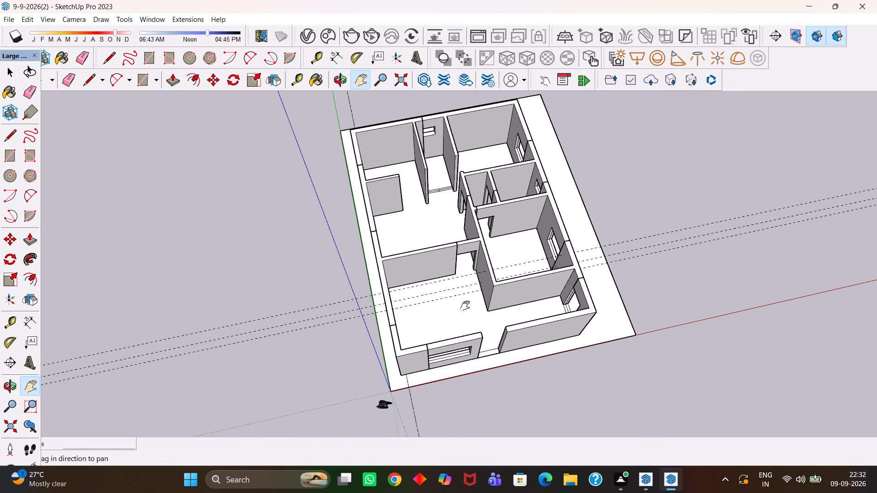
{"action": "scroll", "coordinate": [465, 307], "scroll_direction": "down", "scroll_amount": 5}
{"action": "middle_click_drag", "start_coordinate": [483, 304], "coordinate": [479, 315]}
{"action": "scroll", "coordinate": [483, 309], "scroll_direction": "up", "scroll_amount": 8}
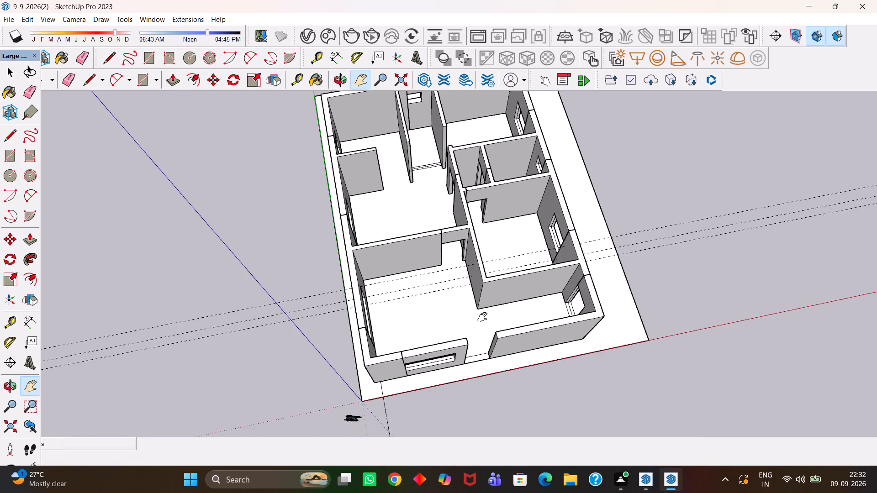
{"action": "scroll", "coordinate": [482, 317], "scroll_direction": "up", "scroll_amount": 2}
{"action": "middle_click_drag", "start_coordinate": [486, 321], "coordinate": [465, 266]}
{"action": "scroll", "coordinate": [472, 295], "scroll_direction": "up", "scroll_amount": 1}
{"action": "scroll", "coordinate": [470, 255], "scroll_direction": "up", "scroll_amount": 1}
{"action": "scroll", "coordinate": [465, 266], "scroll_direction": "down", "scroll_amount": 5}
{"action": "middle_click_drag", "start_coordinate": [454, 240], "coordinate": [454, 267]}
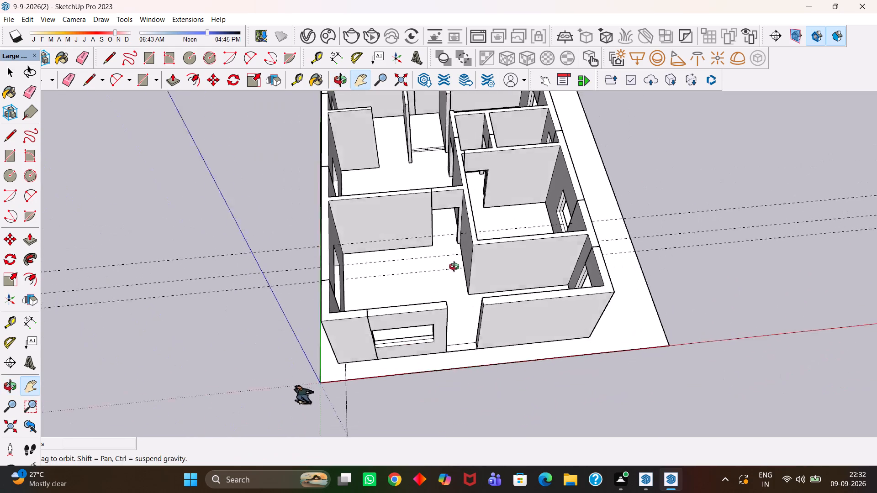
{"action": "middle_click_drag", "start_coordinate": [454, 267], "coordinate": [454, 283]}
{"action": "scroll", "coordinate": [454, 278], "scroll_direction": "up", "scroll_amount": 1}
{"action": "scroll", "coordinate": [454, 283], "scroll_direction": "down", "scroll_amount": 2}
{"action": "key", "text": "e"}
{"action": "left_click_drag", "start_coordinate": [290, 267], "coordinate": [299, 304]}
{"action": "left_click", "coordinate": [285, 267]}
{"action": "key", "text": "h"}
Inspect the front room with its new side window, front window and neighbouring walls from above.
{"action": "scroll", "coordinate": [381, 300], "scroll_direction": "up", "scroll_amount": 3}
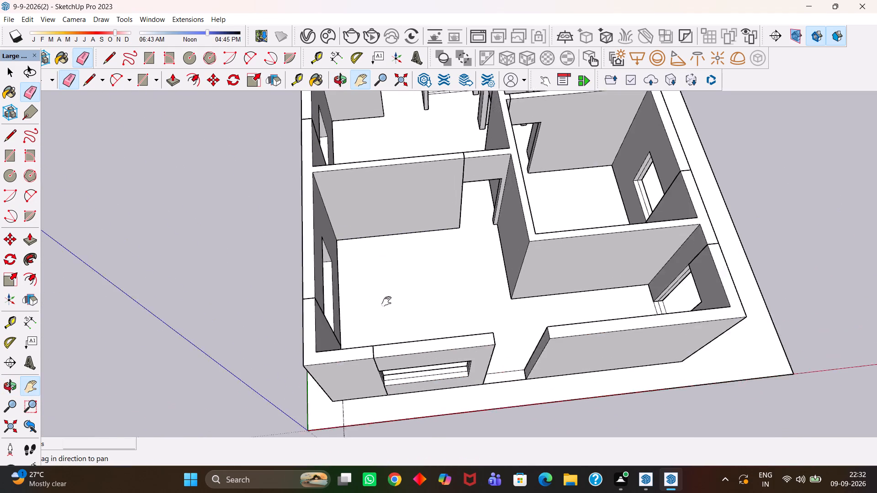
{"action": "scroll", "coordinate": [386, 301], "scroll_direction": "up", "scroll_amount": 2}
{"action": "scroll", "coordinate": [391, 301], "scroll_direction": "down", "scroll_amount": 5}
{"action": "middle_click_drag", "start_coordinate": [433, 288], "coordinate": [426, 294]}
{"action": "scroll", "coordinate": [426, 294], "scroll_direction": "up", "scroll_amount": 2}
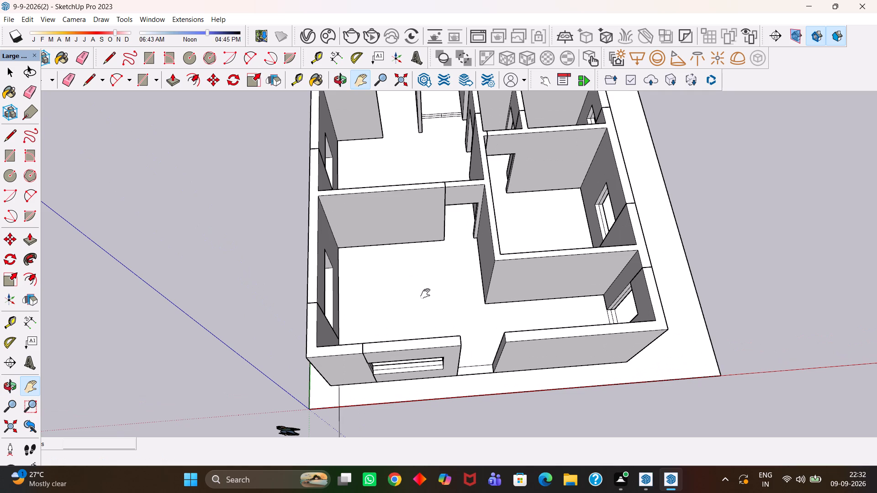
{"action": "scroll", "coordinate": [425, 294], "scroll_direction": "up", "scroll_amount": 5}
{"action": "scroll", "coordinate": [425, 294], "scroll_direction": "down", "scroll_amount": 5}
{"action": "middle_click", "coordinate": [428, 292]}
{"action": "scroll", "coordinate": [430, 294], "scroll_direction": "up", "scroll_amount": 2}
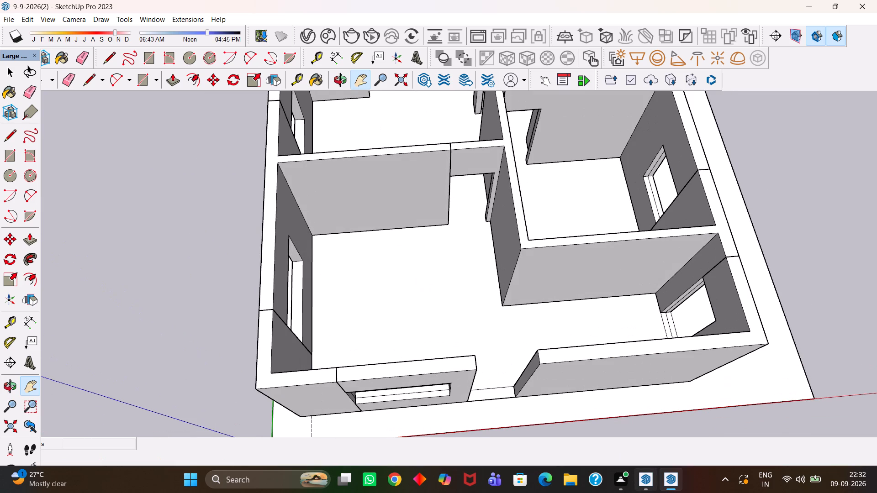
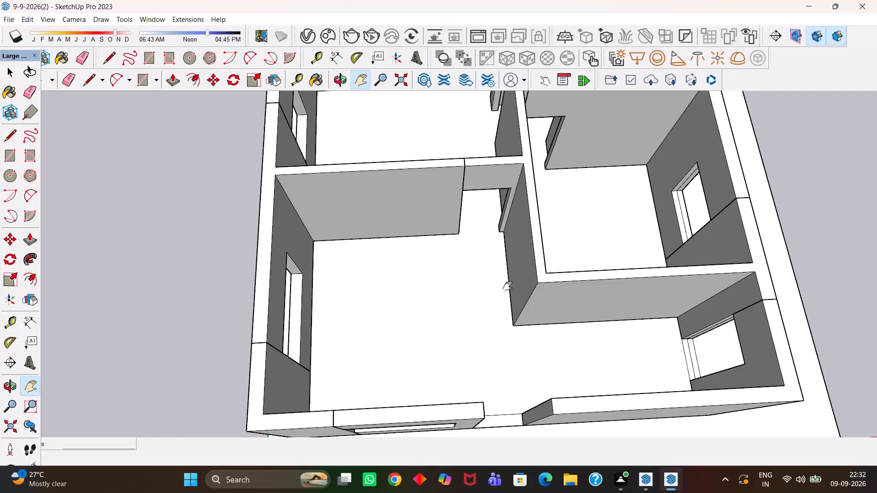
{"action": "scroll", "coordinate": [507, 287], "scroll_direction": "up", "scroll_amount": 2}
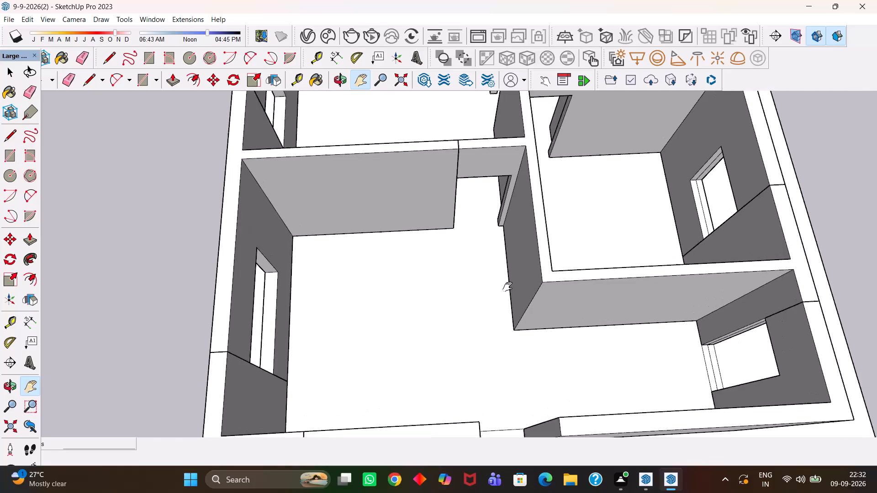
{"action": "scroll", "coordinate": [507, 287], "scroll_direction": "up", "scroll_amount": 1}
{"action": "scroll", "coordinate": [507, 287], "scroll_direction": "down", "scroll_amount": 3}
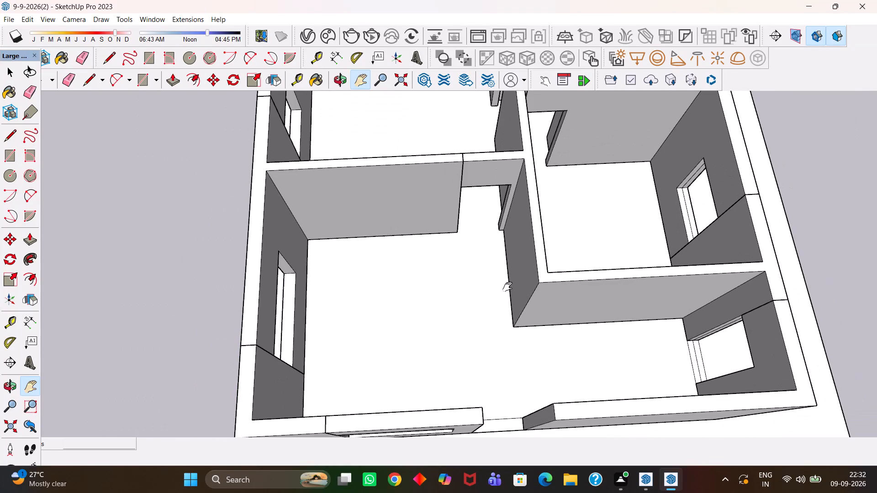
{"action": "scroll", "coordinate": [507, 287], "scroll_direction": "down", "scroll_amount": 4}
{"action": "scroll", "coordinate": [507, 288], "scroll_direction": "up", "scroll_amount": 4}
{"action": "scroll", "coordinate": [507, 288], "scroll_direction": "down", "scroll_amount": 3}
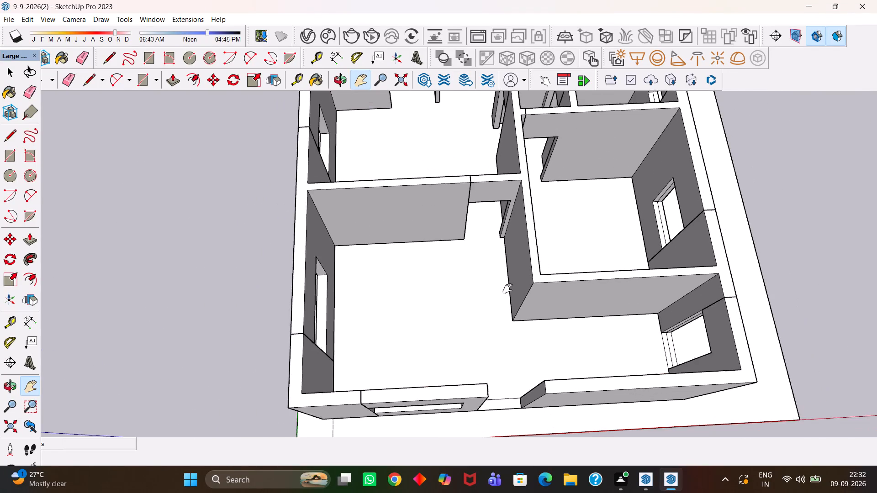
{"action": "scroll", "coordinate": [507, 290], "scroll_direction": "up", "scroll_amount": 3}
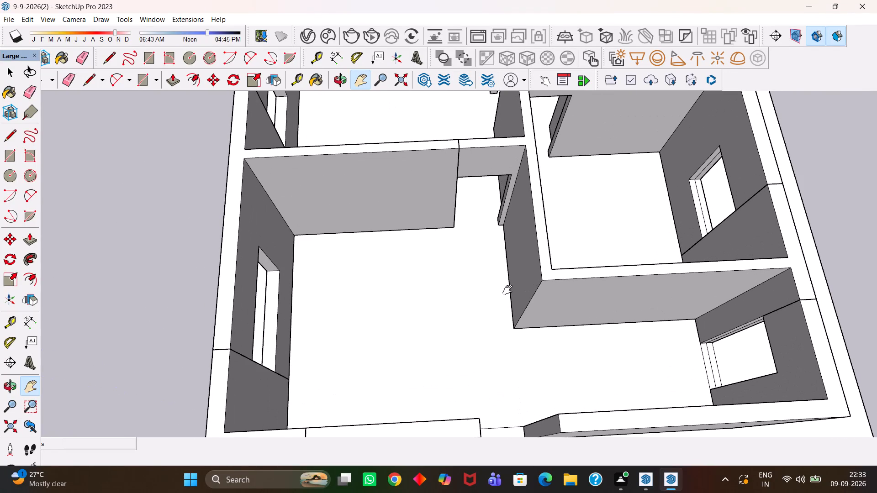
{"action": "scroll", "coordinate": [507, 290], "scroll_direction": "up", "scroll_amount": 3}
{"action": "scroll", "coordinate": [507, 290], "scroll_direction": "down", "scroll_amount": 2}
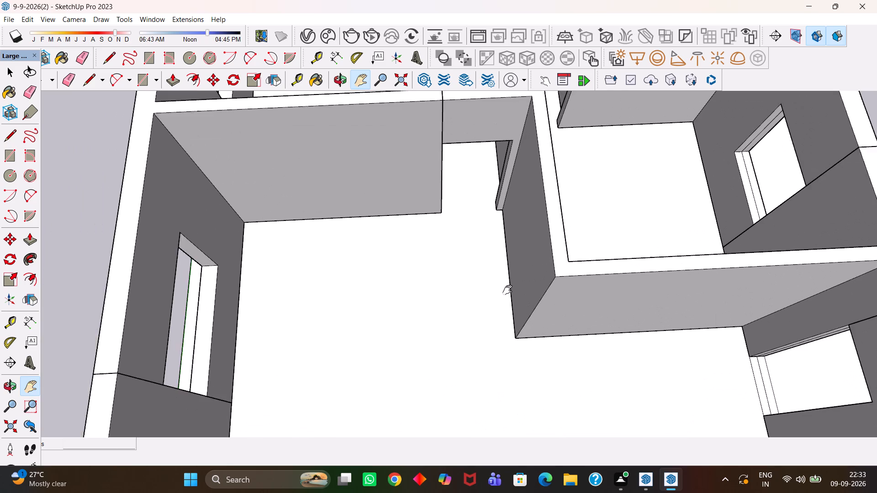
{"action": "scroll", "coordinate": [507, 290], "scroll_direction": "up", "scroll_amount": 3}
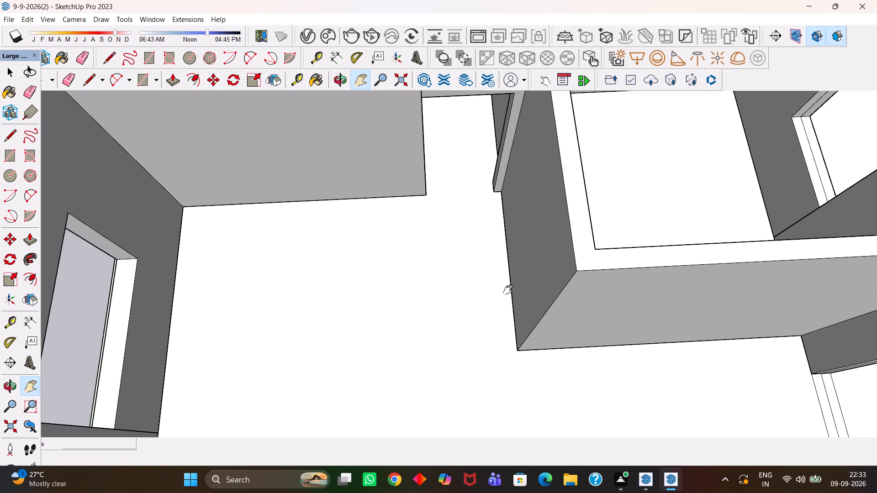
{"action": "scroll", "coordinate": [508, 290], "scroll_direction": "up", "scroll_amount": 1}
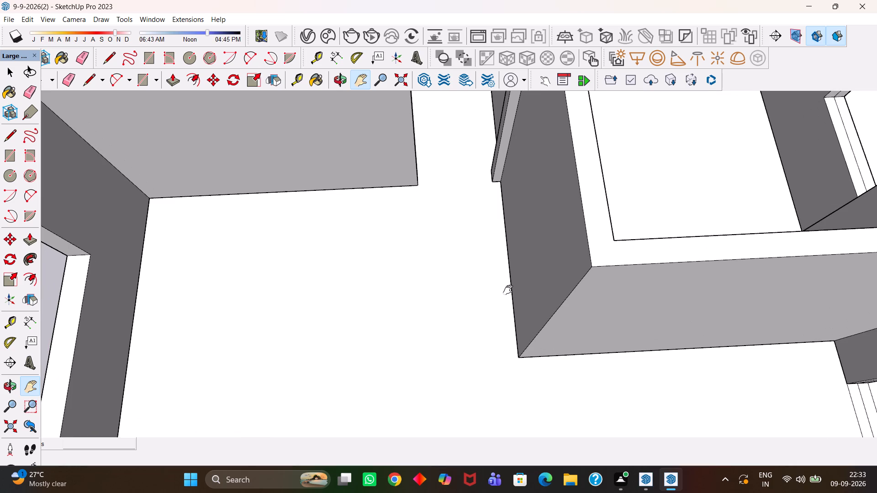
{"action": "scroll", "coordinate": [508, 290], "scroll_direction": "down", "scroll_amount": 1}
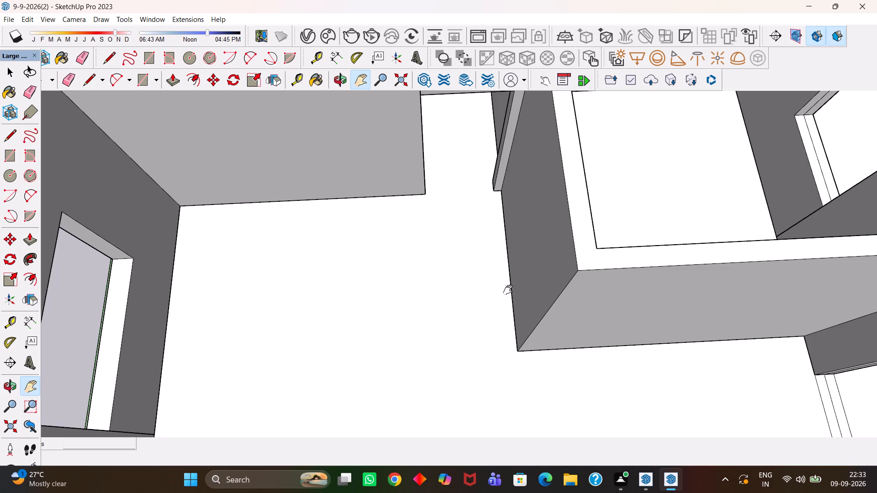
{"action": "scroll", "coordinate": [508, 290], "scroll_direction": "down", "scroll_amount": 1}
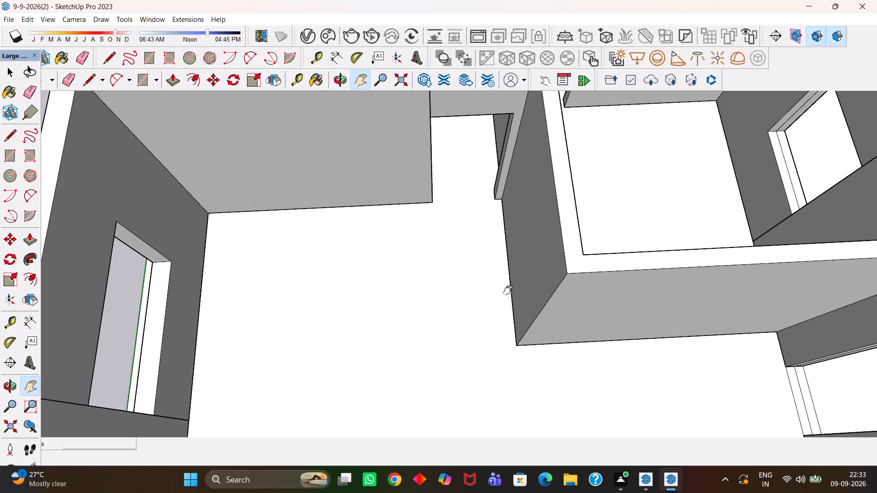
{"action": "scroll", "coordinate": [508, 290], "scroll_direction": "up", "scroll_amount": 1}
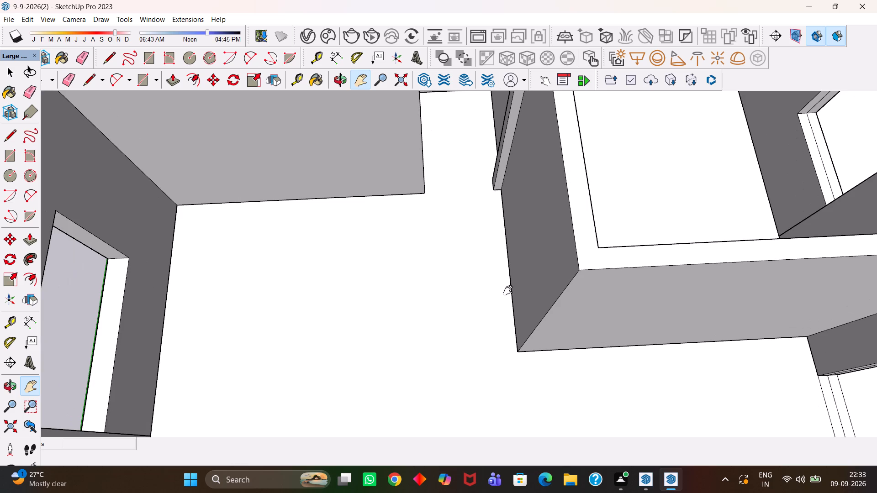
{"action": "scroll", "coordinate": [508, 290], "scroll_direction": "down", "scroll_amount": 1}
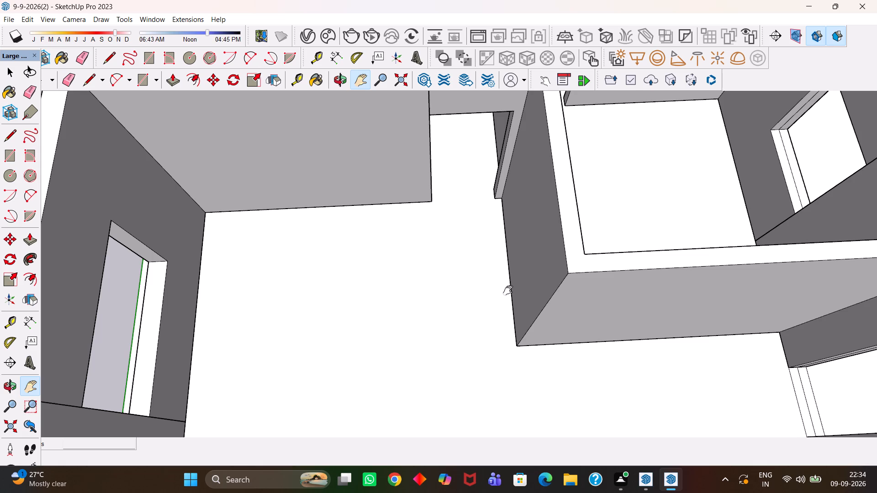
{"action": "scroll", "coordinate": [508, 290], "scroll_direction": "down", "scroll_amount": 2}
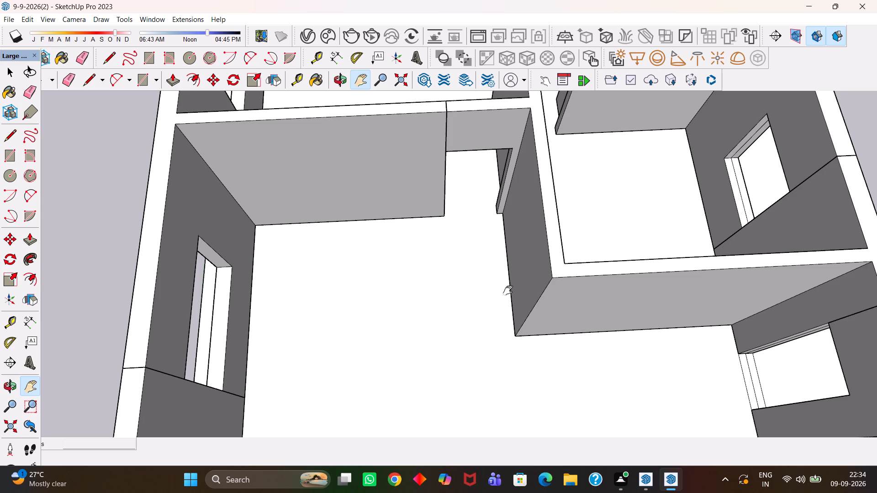
Examine the whole floor layout from above, from the front room through to the back rooms.
{"action": "key", "text": "h"}
{"action": "scroll", "coordinate": [502, 297], "scroll_direction": "down", "scroll_amount": 4}
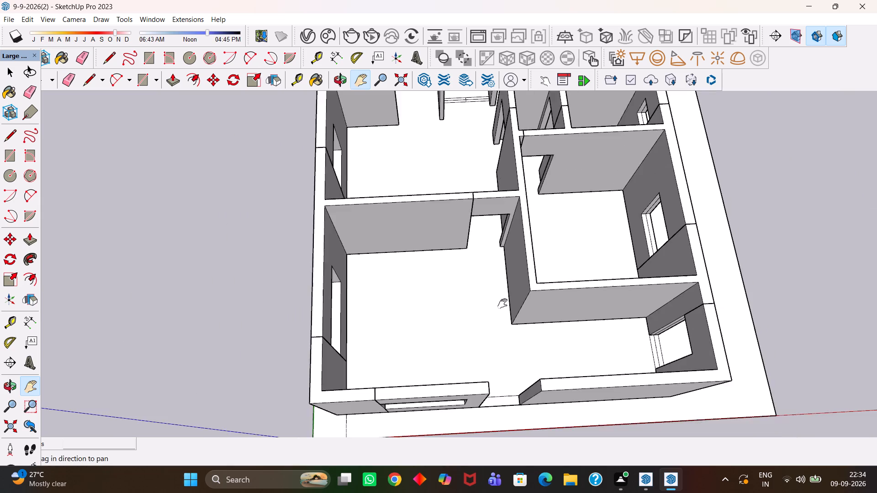
{"action": "scroll", "coordinate": [502, 304], "scroll_direction": "down", "scroll_amount": 9}
{"action": "scroll", "coordinate": [493, 356], "scroll_direction": "up", "scroll_amount": 14}
{"action": "scroll", "coordinate": [506, 346], "scroll_direction": "down", "scroll_amount": 4}
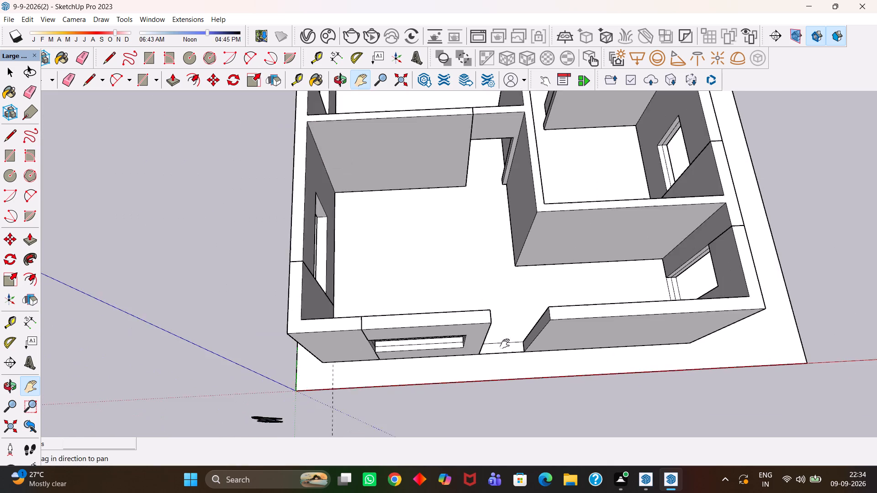
{"action": "scroll", "coordinate": [505, 344], "scroll_direction": "down", "scroll_amount": 6}
{"action": "key", "text": "h"}
{"action": "left_click_drag", "start_coordinate": [446, 267], "coordinate": [457, 317]}
{"action": "middle_click_drag", "start_coordinate": [438, 307], "coordinate": [441, 334]}
{"action": "scroll", "coordinate": [441, 334], "scroll_direction": "up", "scroll_amount": 5}
{"action": "scroll", "coordinate": [441, 334], "scroll_direction": "down", "scroll_amount": 6}
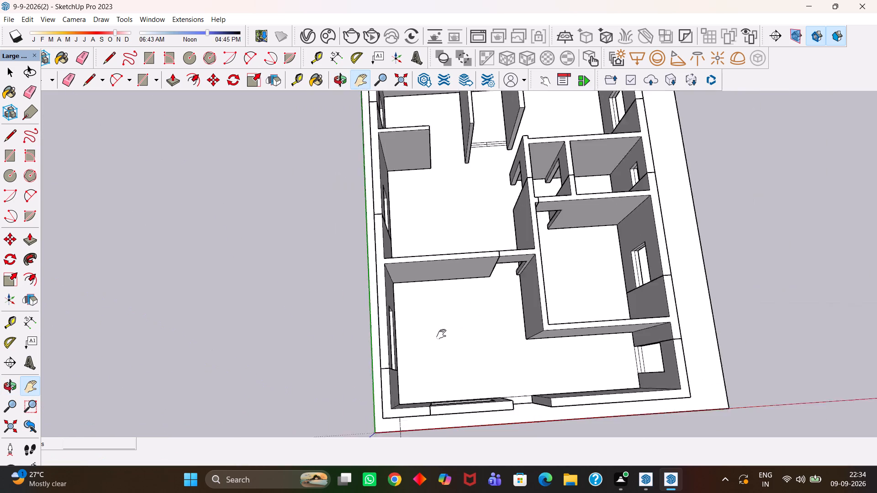
{"action": "left_click_drag", "start_coordinate": [535, 345], "coordinate": [463, 333]}
{"action": "scroll", "coordinate": [502, 350], "scroll_direction": "up", "scroll_amount": 10}
{"action": "scroll", "coordinate": [506, 351], "scroll_direction": "down", "scroll_amount": 9}
{"action": "key", "text": "h"}
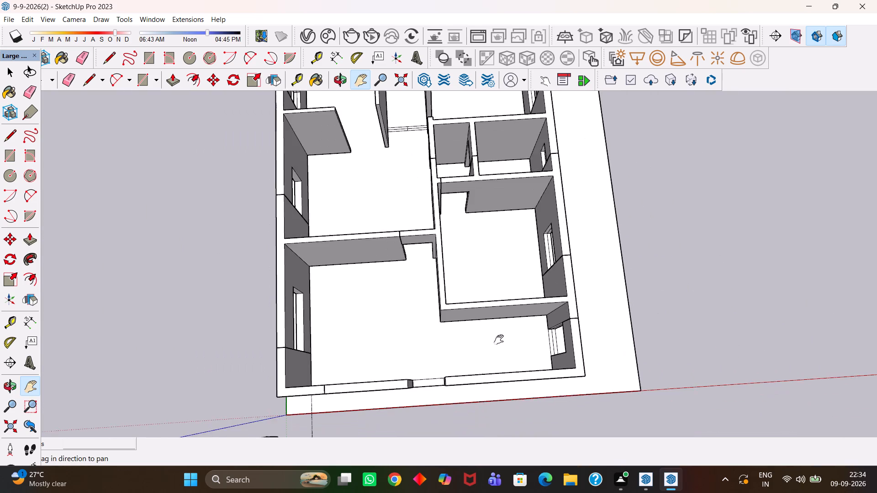
{"action": "scroll", "coordinate": [499, 340], "scroll_direction": "down", "scroll_amount": 2}
{"action": "left_click_drag", "start_coordinate": [431, 321], "coordinate": [476, 372]}
{"action": "scroll", "coordinate": [541, 340], "scroll_direction": "up", "scroll_amount": 5}
{"action": "scroll", "coordinate": [543, 340], "scroll_direction": "down", "scroll_amount": 6}
{"action": "key", "text": "h"}
{"action": "left_click_drag", "start_coordinate": [534, 306], "coordinate": [544, 370]}
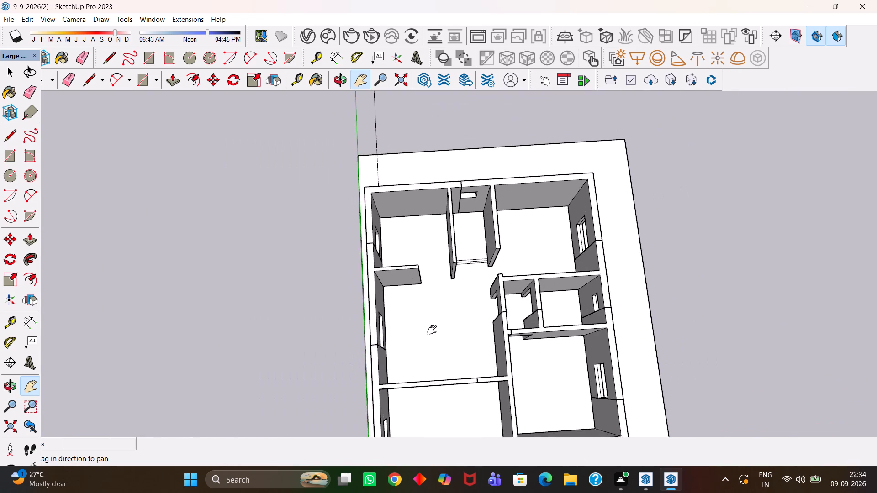
{"action": "scroll", "coordinate": [431, 330], "scroll_direction": "up", "scroll_amount": 6}
{"action": "scroll", "coordinate": [431, 330], "scroll_direction": "down", "scroll_amount": 7}
{"action": "key", "text": "h"}
{"action": "scroll", "coordinate": [432, 278], "scroll_direction": "up", "scroll_amount": 4}
{"action": "scroll", "coordinate": [431, 278], "scroll_direction": "down", "scroll_amount": 3}
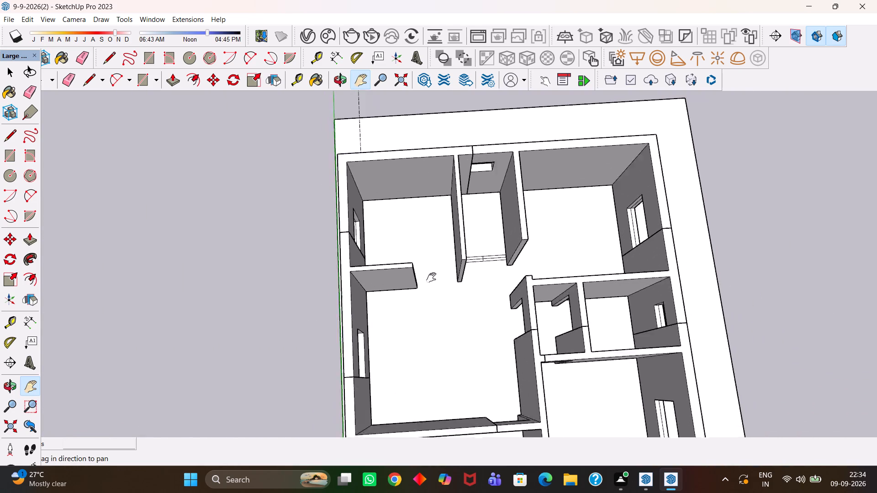
{"action": "scroll", "coordinate": [431, 278], "scroll_direction": "down", "scroll_amount": 7}
{"action": "scroll", "coordinate": [464, 318], "scroll_direction": "up", "scroll_amount": 5}
{"action": "scroll", "coordinate": [507, 327], "scroll_direction": "up", "scroll_amount": 3}
{"action": "scroll", "coordinate": [507, 330], "scroll_direction": "down", "scroll_amount": 4}
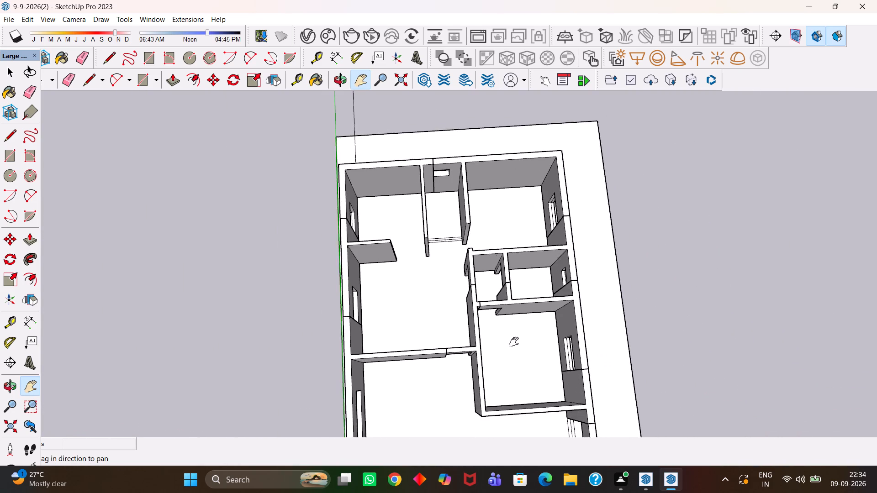
{"action": "left_click_drag", "start_coordinate": [514, 343], "coordinate": [408, 214]}
{"action": "middle_click_drag", "start_coordinate": [412, 215], "coordinate": [416, 237]}
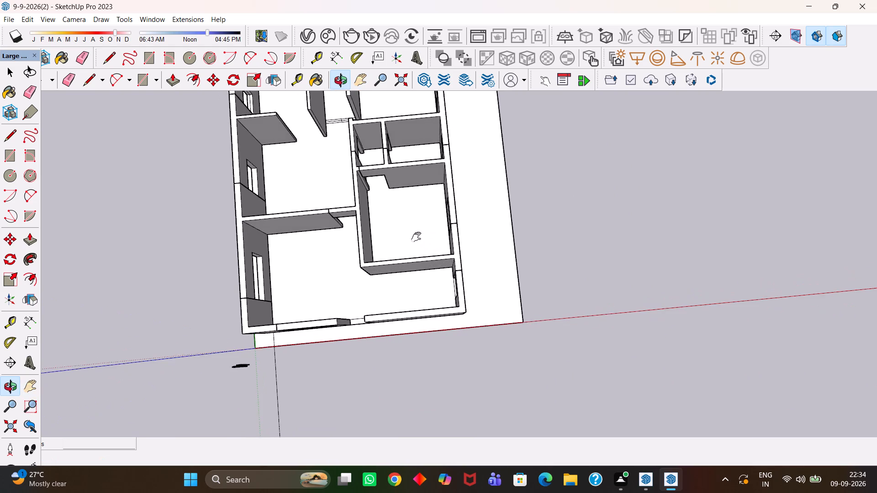
{"action": "scroll", "coordinate": [412, 231], "scroll_direction": "up", "scroll_amount": 1}
{"action": "left_click_drag", "start_coordinate": [411, 224], "coordinate": [510, 234]}
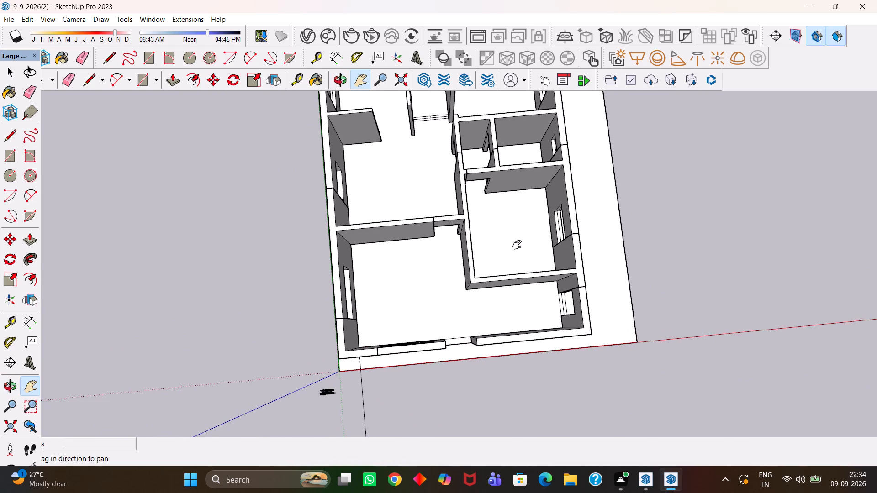
{"action": "left_click_drag", "start_coordinate": [507, 232], "coordinate": [523, 339]}
{"action": "left_click_drag", "start_coordinate": [451, 258], "coordinate": [452, 284]}
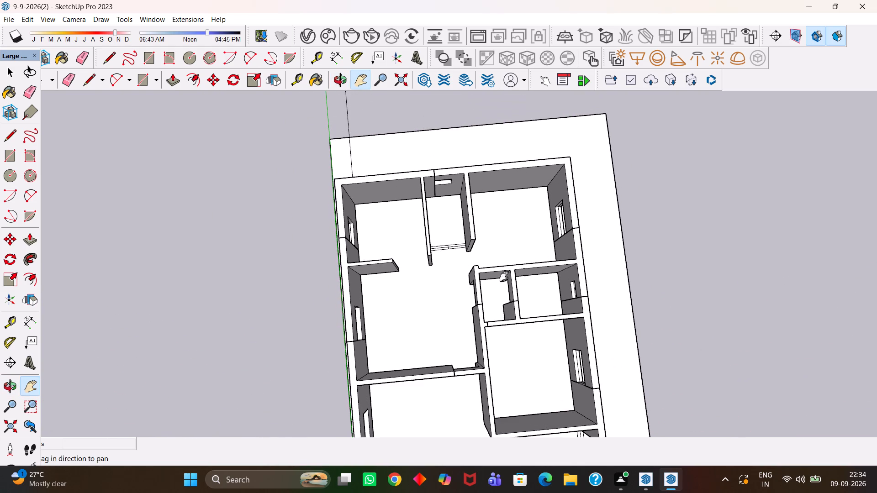
Place a guide 2' inside the rear wall's base in the back corner room beside the narrow middle room.
{"action": "scroll", "coordinate": [517, 250], "scroll_direction": "up", "scroll_amount": 6}
{"action": "left_click_drag", "start_coordinate": [515, 214], "coordinate": [480, 305]}
{"action": "middle_click_drag", "start_coordinate": [487, 279], "coordinate": [476, 269]}
{"action": "scroll", "coordinate": [479, 273], "scroll_direction": "up", "scroll_amount": 2}
{"action": "key", "text": "t"}
{"action": "left_click", "coordinate": [454, 234]}
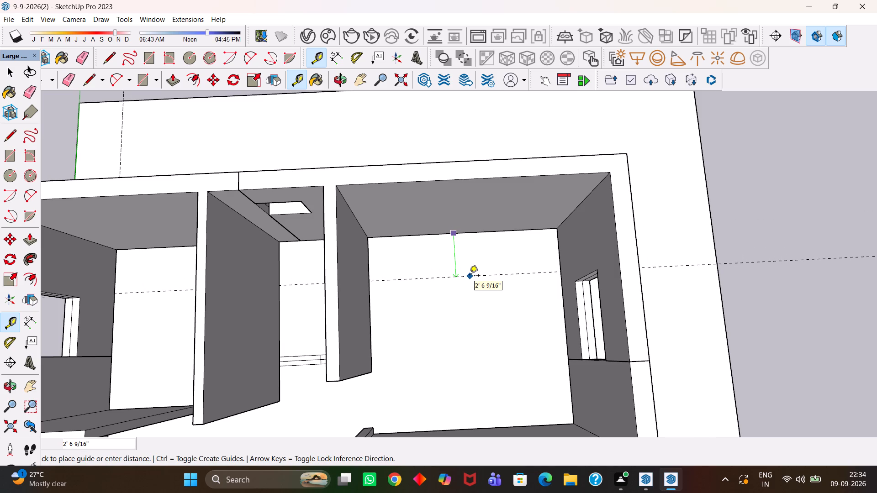
{"action": "type", "text": "2'"}
{"action": "key", "text": "Return"}
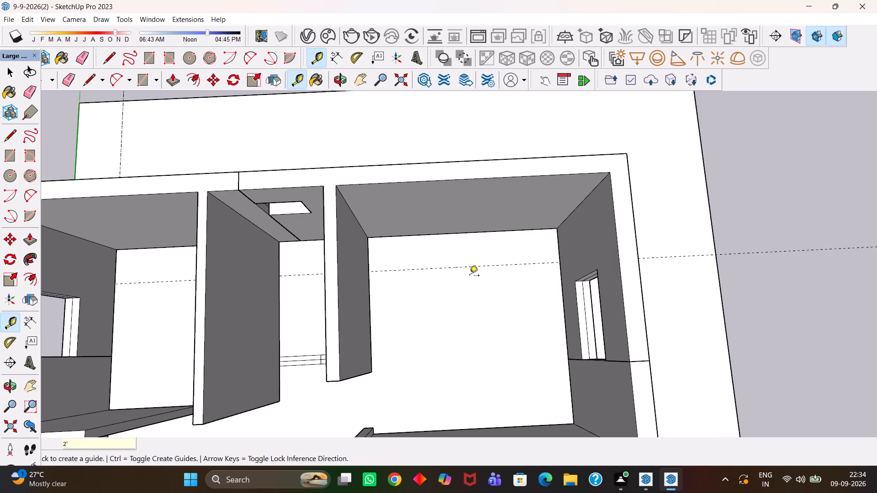
Draw an 11' by 2' rectangle on that room's floor, between the rear wall and the guide.
{"action": "key", "text": "r"}
{"action": "scroll", "coordinate": [469, 277], "scroll_direction": "up", "scroll_amount": 2}
{"action": "left_click", "coordinate": [346, 231]}
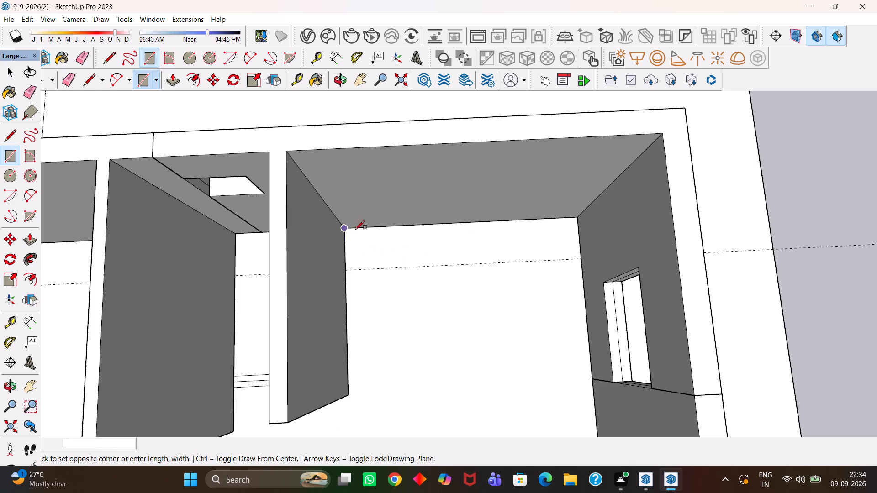
{"action": "left_click", "coordinate": [581, 259]}
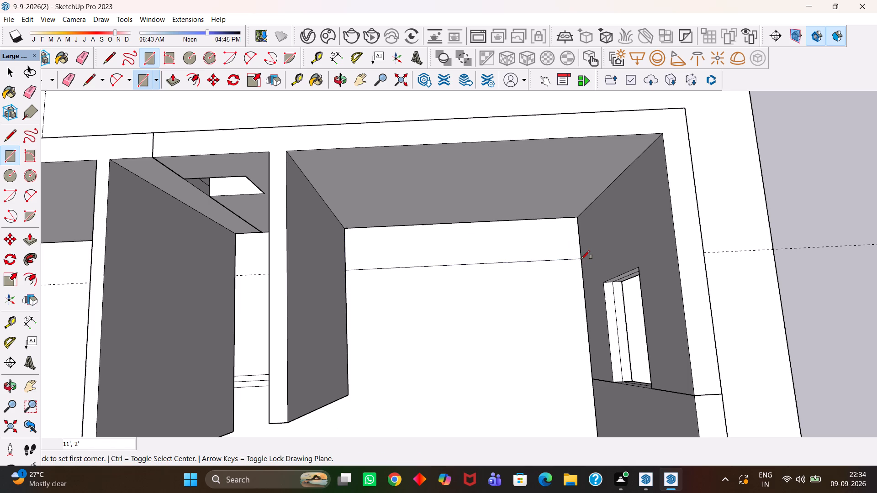
Copy the rectangle's face about 26' away to the empty area outside the building's plot.
{"action": "scroll", "coordinate": [498, 271], "scroll_direction": "down", "scroll_amount": 5}
{"action": "key", "text": "space"}
{"action": "left_click", "coordinate": [513, 258]}
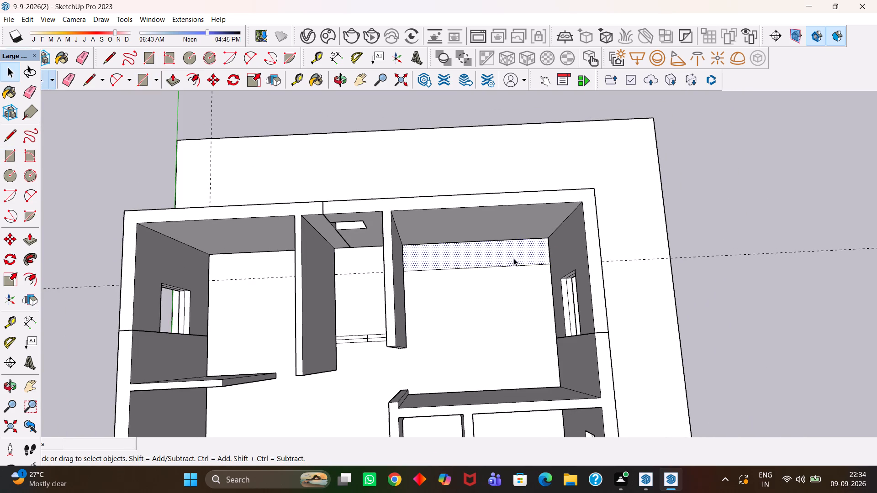
{"action": "key", "text": "m"}
{"action": "left_click", "coordinate": [514, 259]}
{"action": "key", "text": "h"}
{"action": "scroll", "coordinate": [542, 282], "scroll_direction": "down", "scroll_amount": 6}
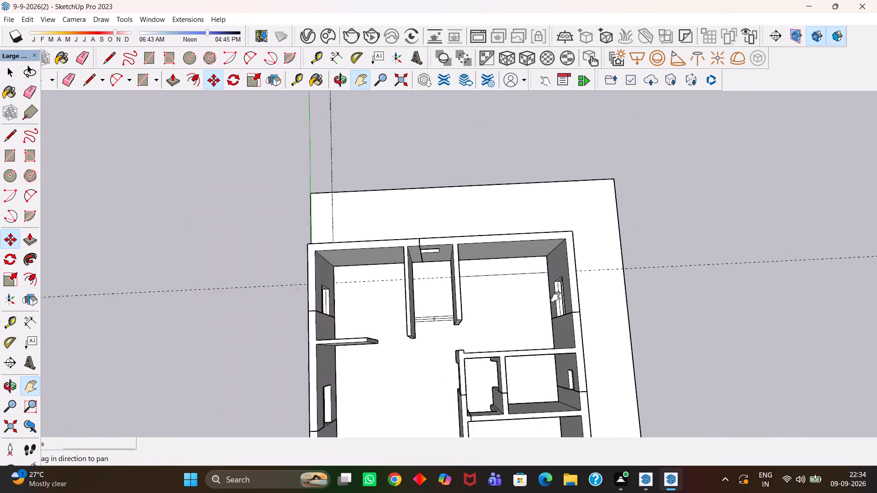
{"action": "left_click_drag", "start_coordinate": [645, 304], "coordinate": [506, 313]}
{"action": "key", "text": "Escape"}
{"action": "left_click", "coordinate": [583, 334]}
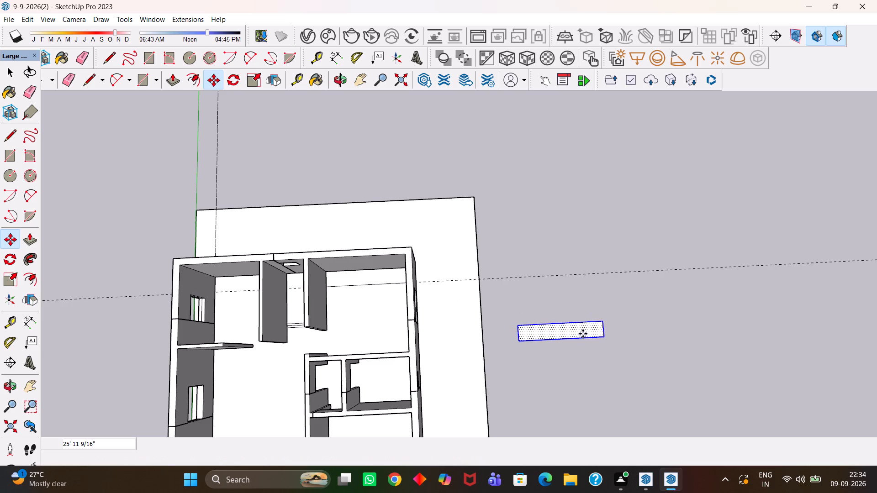
Push/Pull the copied rectangle 7' upward into a solid box.
{"action": "scroll", "coordinate": [583, 334], "scroll_direction": "up", "scroll_amount": 2}
{"action": "key", "text": "p"}
{"action": "left_click", "coordinate": [583, 334]}
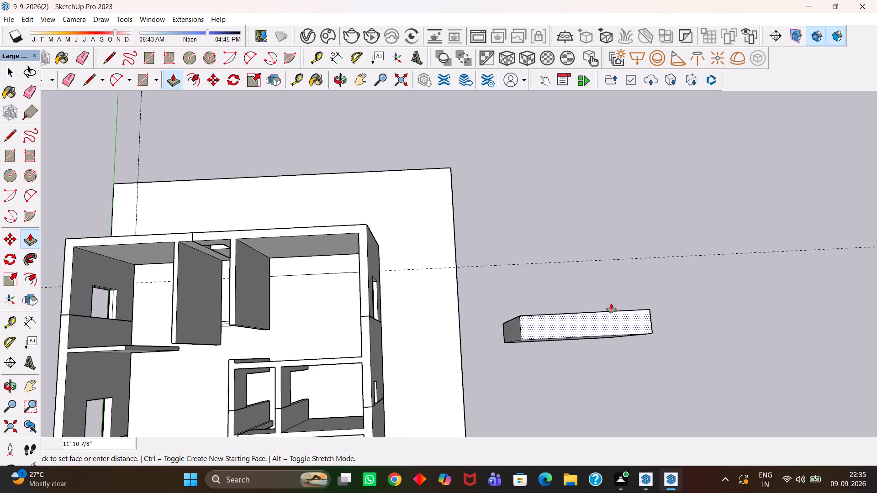
{"action": "type", "text": "7'"}
{"action": "key", "text": "Return"}
Examine the extruded box outside the plot from different angles.
{"action": "key", "text": "h"}
{"action": "scroll", "coordinate": [608, 310], "scroll_direction": "up", "scroll_amount": 4}
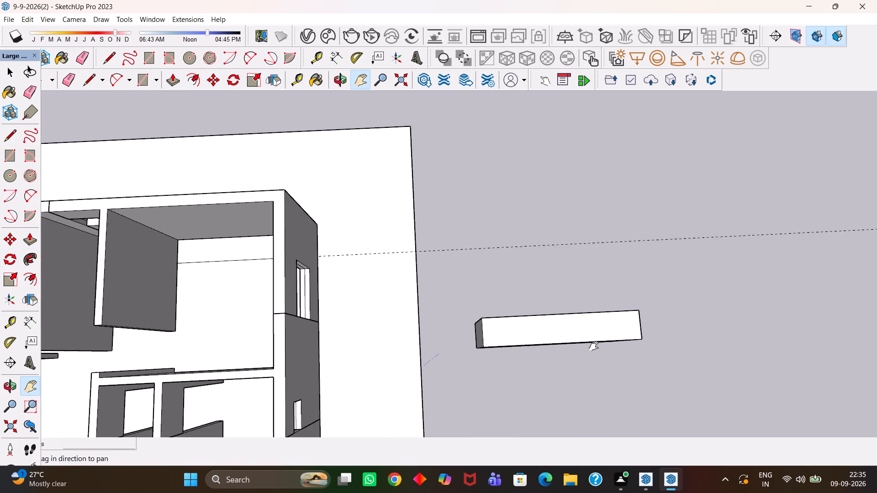
{"action": "middle_click_drag", "start_coordinate": [583, 350], "coordinate": [577, 267]}
{"action": "scroll", "coordinate": [548, 290], "scroll_direction": "up", "scroll_amount": 1}
{"action": "scroll", "coordinate": [577, 267], "scroll_direction": "down", "scroll_amount": 4}
{"action": "middle_click_drag", "start_coordinate": [575, 315], "coordinate": [571, 311]}
{"action": "scroll", "coordinate": [571, 312], "scroll_direction": "up", "scroll_amount": 4}
{"action": "key", "text": "space"}
{"action": "triple_click", "coordinate": [577, 313]}
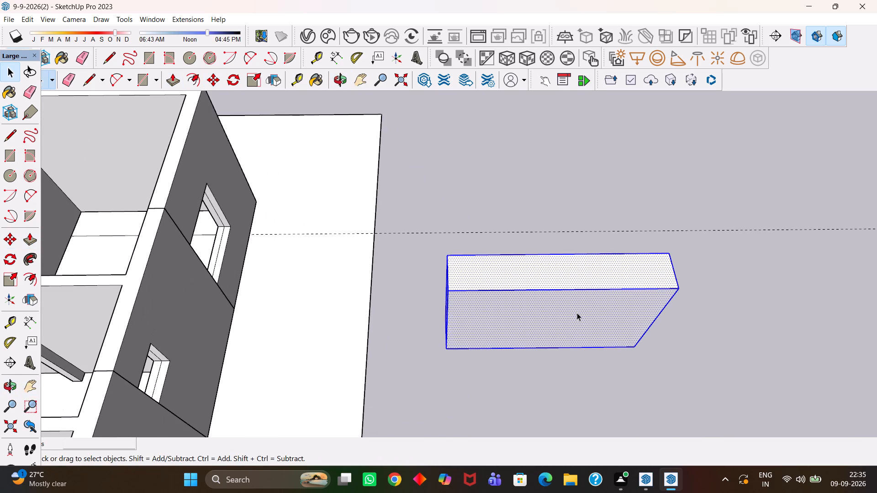
{"action": "left_click", "coordinate": [577, 313]}
{"action": "scroll", "coordinate": [577, 313], "scroll_direction": "down", "scroll_amount": 7}
{"action": "middle_click_drag", "start_coordinate": [568, 336], "coordinate": [574, 361]}
{"action": "scroll", "coordinate": [574, 361], "scroll_direction": "up", "scroll_amount": 1}
{"action": "key", "text": "space"}
{"action": "left_click", "coordinate": [576, 363]}
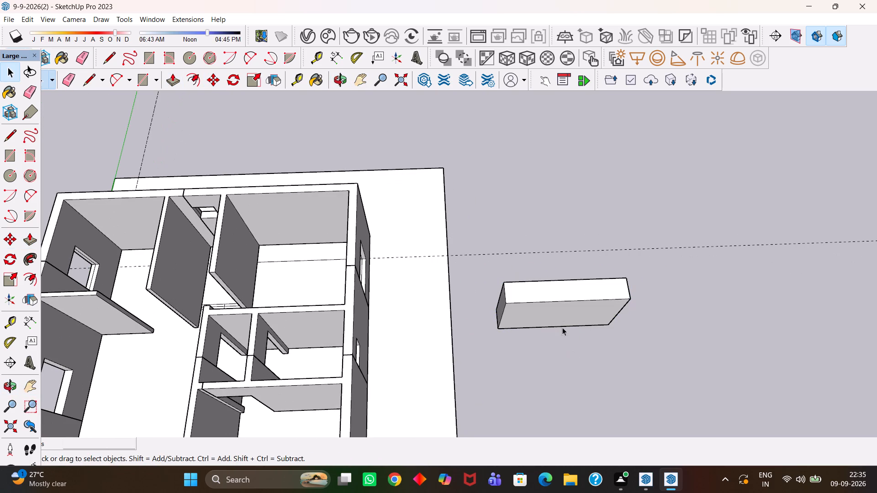
Copy the box's top face to the empty space in front of the box.
{"action": "left_click", "coordinate": [551, 286]}
{"action": "key", "text": "m"}
{"action": "left_click", "coordinate": [560, 297]}
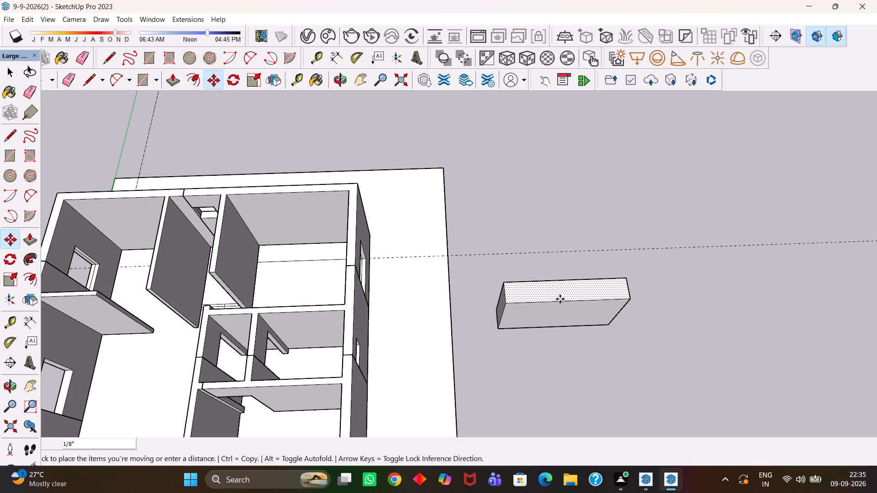
{"action": "left_click", "coordinate": [571, 373]}
Push/Pull the copied face in front of the tall box by 3'.
{"action": "scroll", "coordinate": [571, 374], "scroll_direction": "up", "scroll_amount": 2}
{"action": "key", "text": "p"}
{"action": "left_click", "coordinate": [571, 374]}
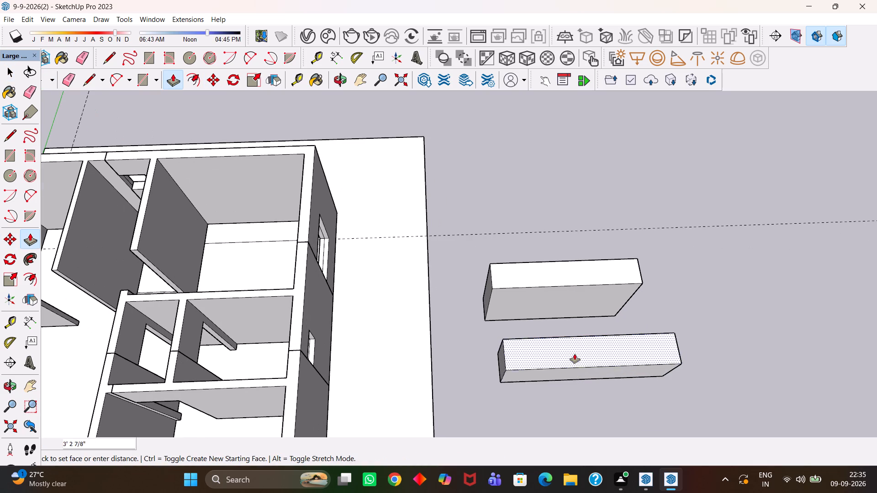
{"action": "type", "text": "3'"}
{"action": "key", "text": "Return"}
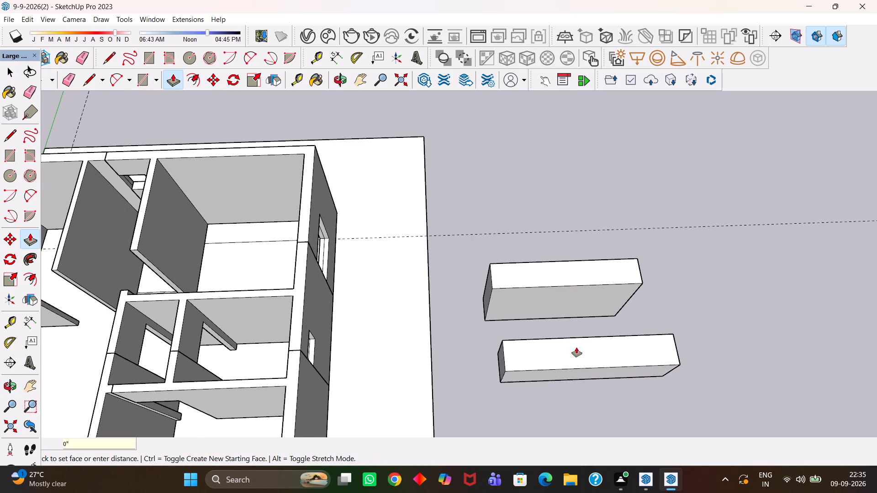
Select all the geometry of the 3' box and make it a group.
{"action": "key", "text": "h"}
{"action": "scroll", "coordinate": [559, 347], "scroll_direction": "up", "scroll_amount": 5}
{"action": "scroll", "coordinate": [559, 347], "scroll_direction": "down", "scroll_amount": 6}
{"action": "scroll", "coordinate": [560, 376], "scroll_direction": "up", "scroll_amount": 1}
{"action": "middle_click_drag", "start_coordinate": [560, 376], "coordinate": [567, 316]}
{"action": "scroll", "coordinate": [566, 313], "scroll_direction": "up", "scroll_amount": 3}
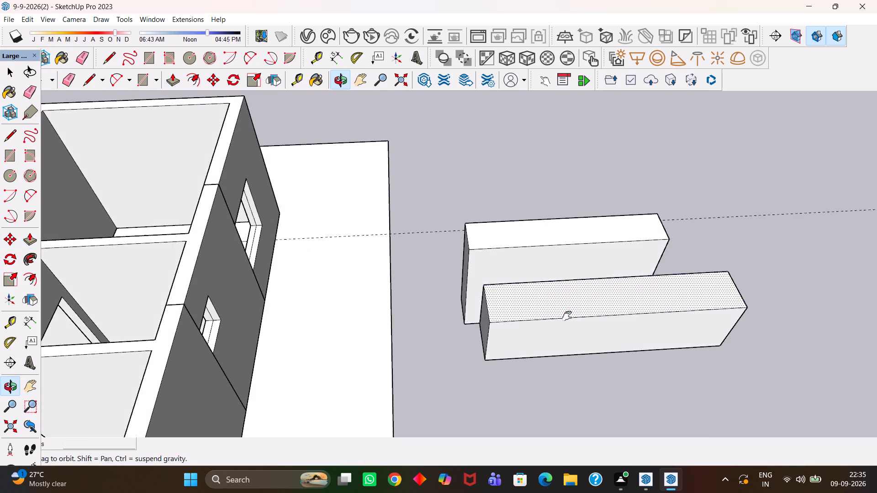
{"action": "scroll", "coordinate": [567, 317], "scroll_direction": "down", "scroll_amount": 3}
{"action": "middle_click_drag", "start_coordinate": [558, 321], "coordinate": [558, 358]}
{"action": "scroll", "coordinate": [558, 357], "scroll_direction": "up", "scroll_amount": 2}
{"action": "key", "text": "space"}
{"action": "triple_click", "coordinate": [557, 340]}
{"action": "left_click", "coordinate": [557, 340]}
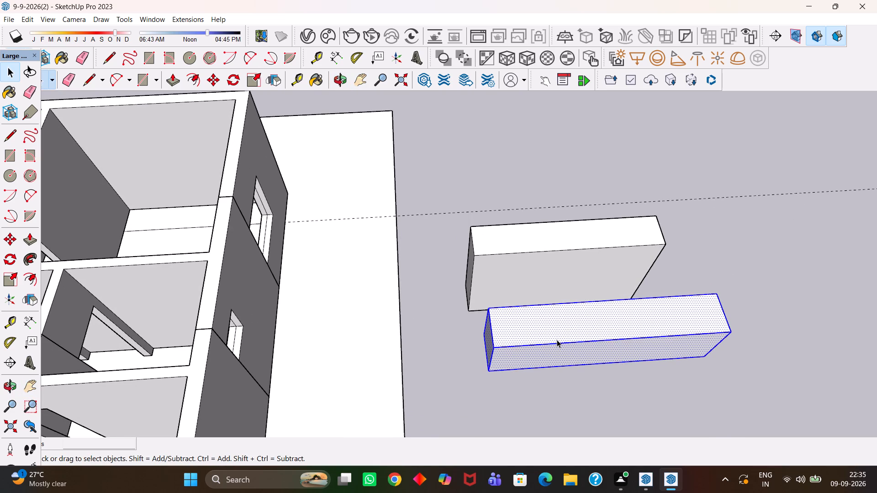
{"action": "right_click", "coordinate": [558, 337]}
{"action": "left_click", "coordinate": [608, 224]}
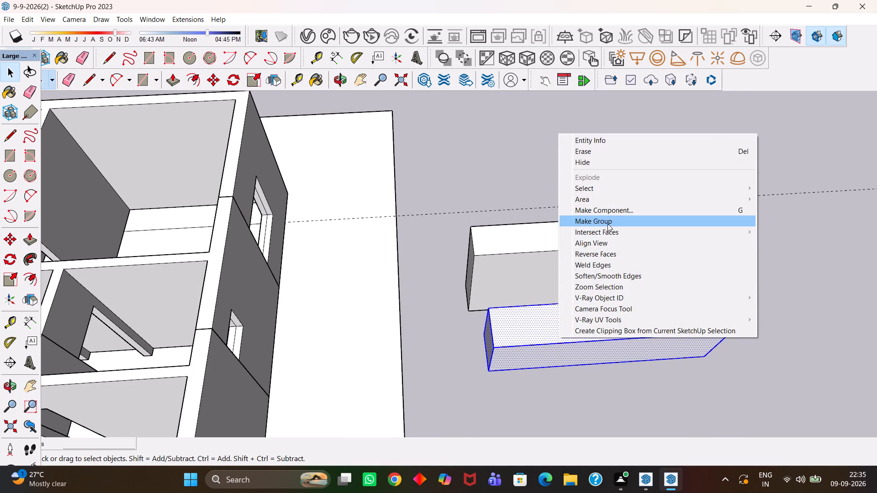
Divide the top front edge of the 7' high box into 5 equal segments.
{"action": "middle_click_drag", "start_coordinate": [565, 251], "coordinate": [560, 264]}
{"action": "scroll", "coordinate": [561, 261], "scroll_direction": "up", "scroll_amount": 3}
{"action": "key", "text": "space"}
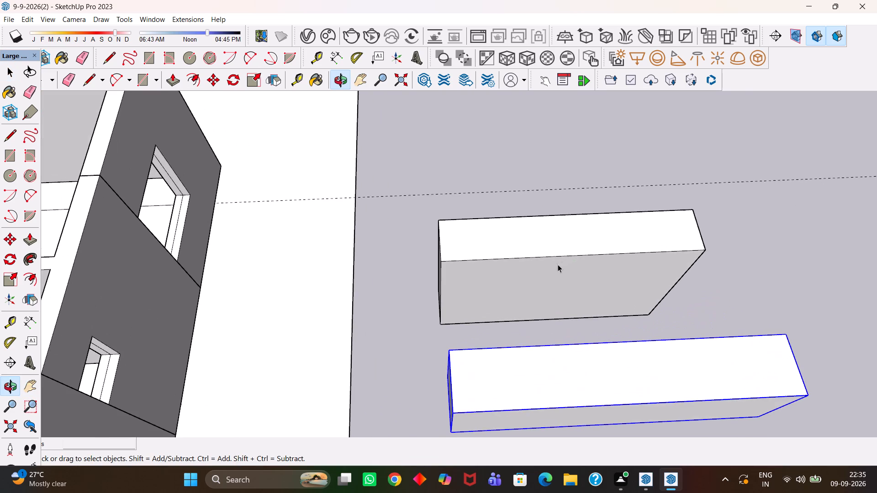
{"action": "left_click", "coordinate": [545, 247]}
{"action": "left_click", "coordinate": [551, 252]}
{"action": "left_click", "coordinate": [554, 255]}
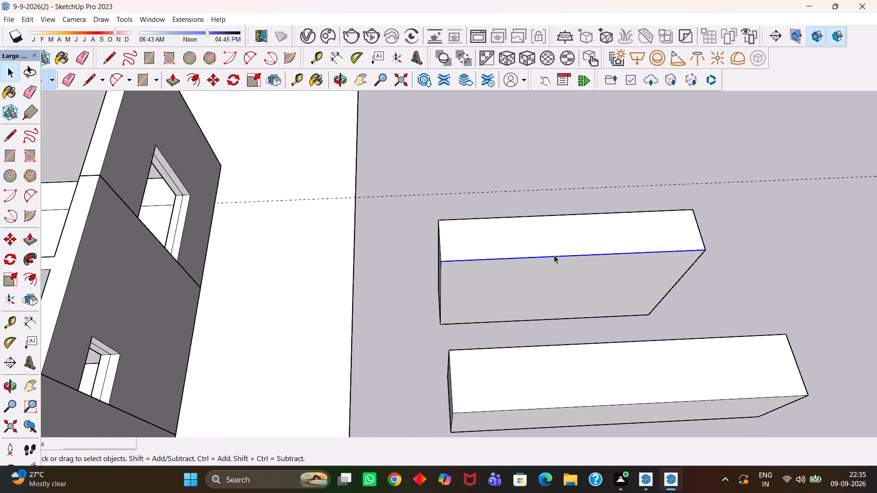
{"action": "right_click", "coordinate": [555, 257]}
{"action": "left_click", "coordinate": [586, 325]}
{"action": "left_click", "coordinate": [654, 257]}
{"action": "left_click", "coordinate": [658, 248]}
{"action": "left_click", "coordinate": [663, 253]}
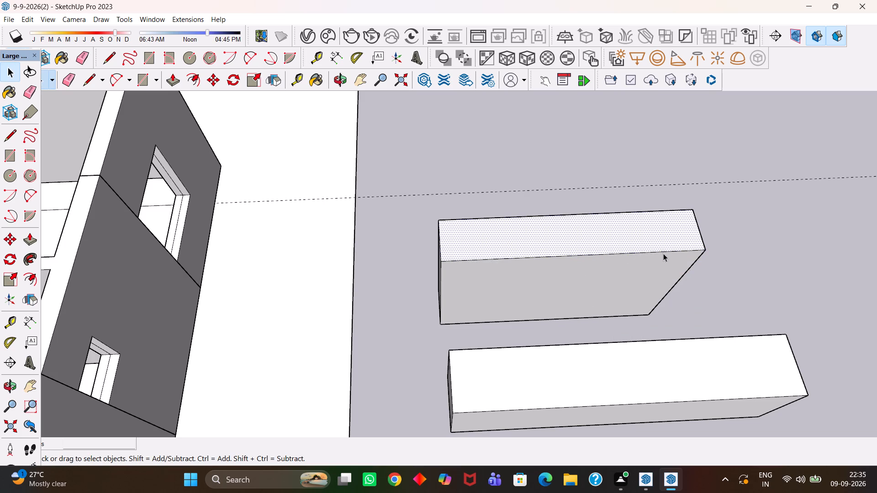
Place a vertical guide on the tall box's front face, about 2' 2 3/8" in from its right side edge, through the first division point.
{"action": "key", "text": "t"}
{"action": "left_click", "coordinate": [681, 278]}
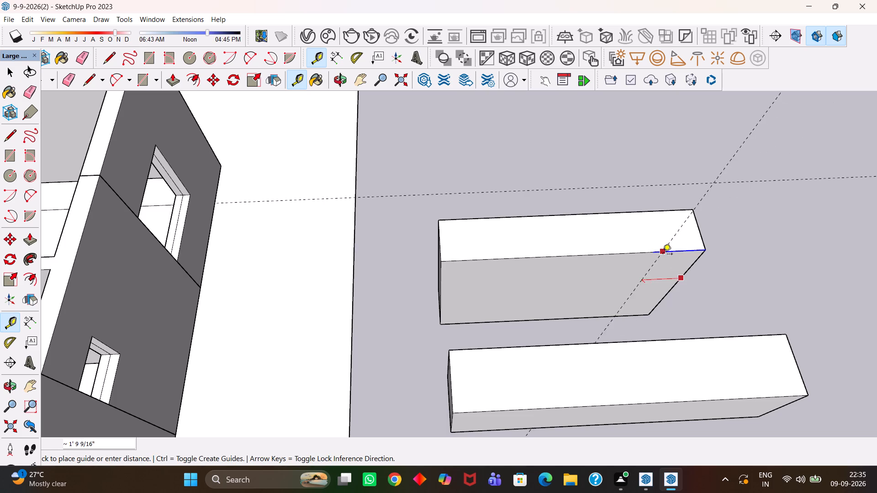
{"action": "left_click", "coordinate": [657, 253]}
Place a horizontal guide on the tall box's front face, 4" above its bottom edge.
{"action": "scroll", "coordinate": [537, 314], "scroll_direction": "up", "scroll_amount": 4}
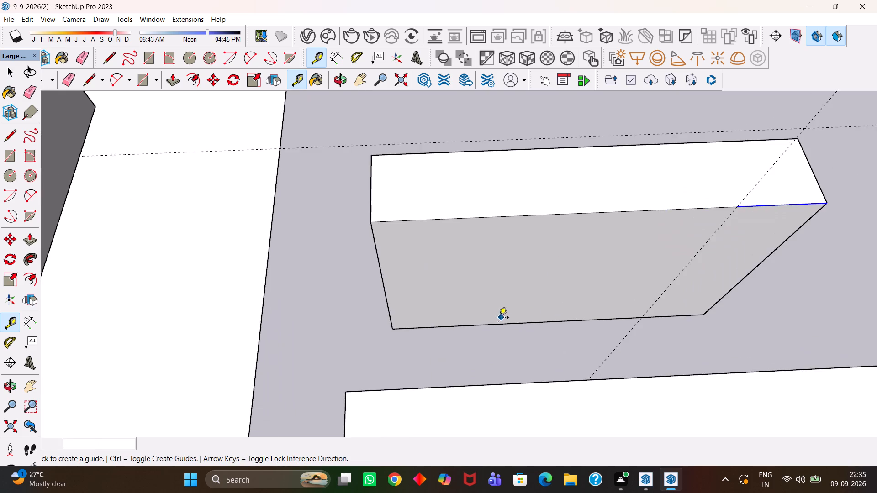
{"action": "middle_click_drag", "start_coordinate": [498, 321], "coordinate": [539, 318]}
{"action": "scroll", "coordinate": [516, 326], "scroll_direction": "up", "scroll_amount": 3}
{"action": "key", "text": "t"}
{"action": "left_click", "coordinate": [515, 309]}
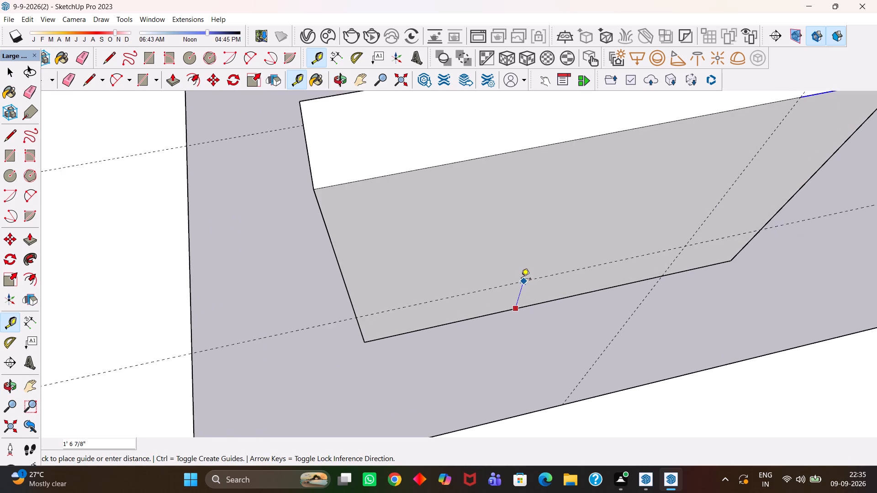
{"action": "key", "text": "4"}
{"action": "key", "text": "shift+quotedbl"}
{"action": "key", "text": "Return"}
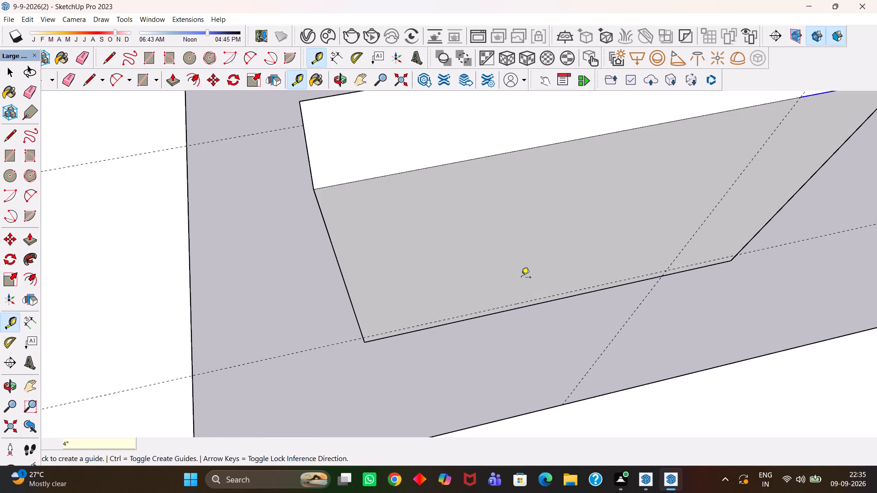
Draw an 11' line along the 4" guide across the full width of the tall box's front face.
{"action": "key", "text": "h"}
{"action": "scroll", "coordinate": [500, 309], "scroll_direction": "up", "scroll_amount": 5}
{"action": "middle_click_drag", "start_coordinate": [426, 305], "coordinate": [464, 252]}
{"action": "scroll", "coordinate": [435, 268], "scroll_direction": "up", "scroll_amount": 1}
{"action": "left_click_drag", "start_coordinate": [384, 287], "coordinate": [511, 257]}
{"action": "key", "text": "l"}
{"action": "left_click_drag", "start_coordinate": [389, 335], "coordinate": [404, 330]}
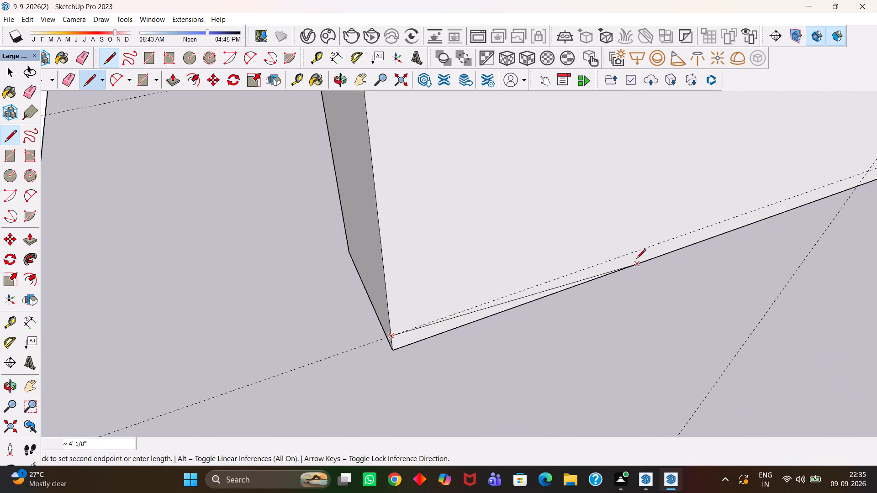
{"action": "key", "text": "h"}
{"action": "scroll", "coordinate": [686, 237], "scroll_direction": "down", "scroll_amount": 3}
{"action": "left_click_drag", "start_coordinate": [709, 226], "coordinate": [457, 336]}
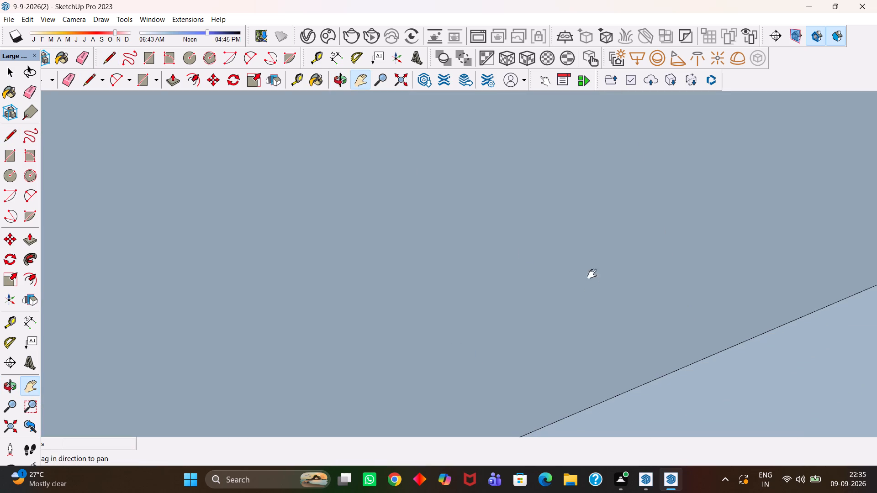
{"action": "middle_click_drag", "start_coordinate": [526, 261], "coordinate": [554, 332]}
{"action": "left_click_drag", "start_coordinate": [470, 274], "coordinate": [846, 326]}
{"action": "left_click_drag", "start_coordinate": [624, 233], "coordinate": [594, 339]}
{"action": "left_click_drag", "start_coordinate": [640, 212], "coordinate": [602, 261]}
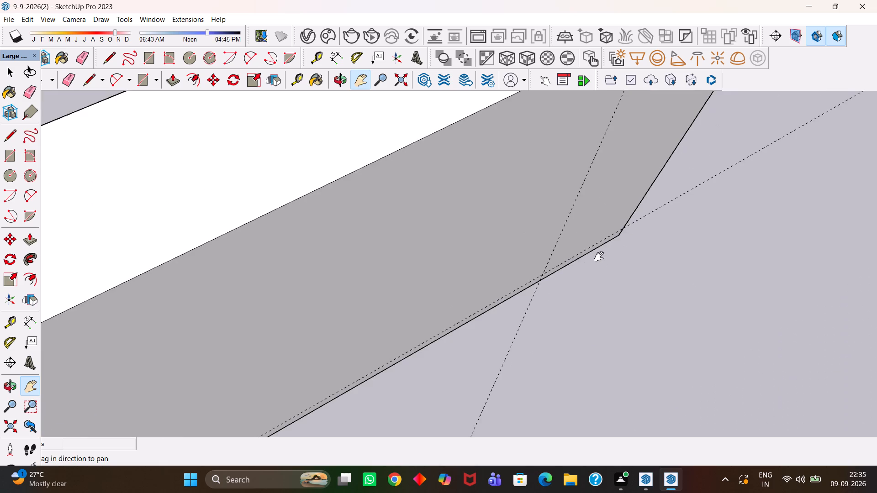
{"action": "scroll", "coordinate": [610, 243], "scroll_direction": "up", "scroll_amount": 3}
{"action": "middle_click_drag", "start_coordinate": [604, 232], "coordinate": [597, 235]}
{"action": "scroll", "coordinate": [597, 235], "scroll_direction": "up", "scroll_amount": 3}
{"action": "key", "text": "Escape"}
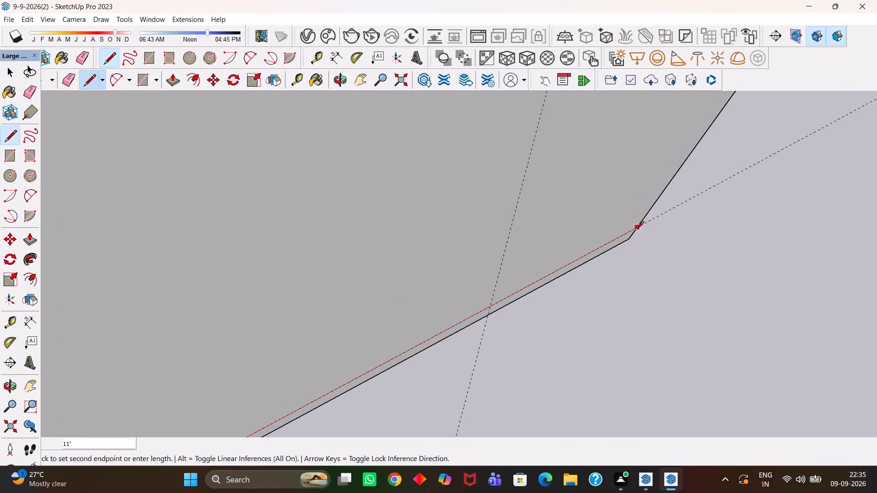
{"action": "left_click", "coordinate": [635, 228]}
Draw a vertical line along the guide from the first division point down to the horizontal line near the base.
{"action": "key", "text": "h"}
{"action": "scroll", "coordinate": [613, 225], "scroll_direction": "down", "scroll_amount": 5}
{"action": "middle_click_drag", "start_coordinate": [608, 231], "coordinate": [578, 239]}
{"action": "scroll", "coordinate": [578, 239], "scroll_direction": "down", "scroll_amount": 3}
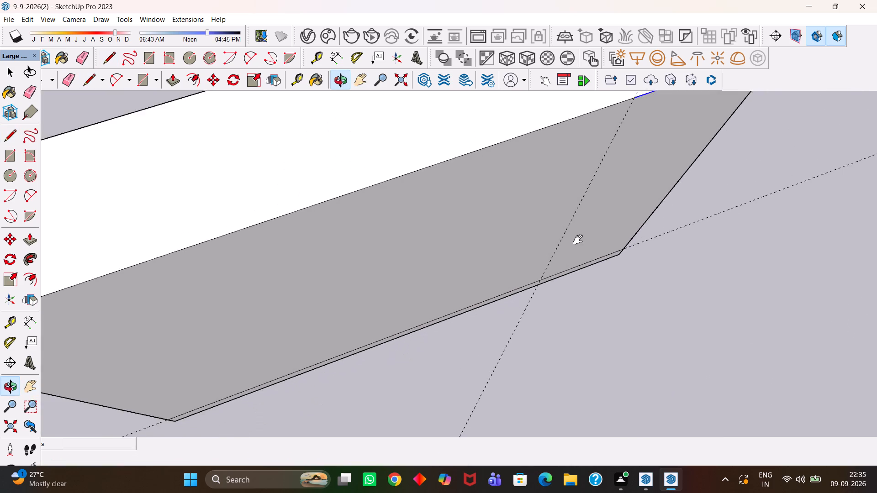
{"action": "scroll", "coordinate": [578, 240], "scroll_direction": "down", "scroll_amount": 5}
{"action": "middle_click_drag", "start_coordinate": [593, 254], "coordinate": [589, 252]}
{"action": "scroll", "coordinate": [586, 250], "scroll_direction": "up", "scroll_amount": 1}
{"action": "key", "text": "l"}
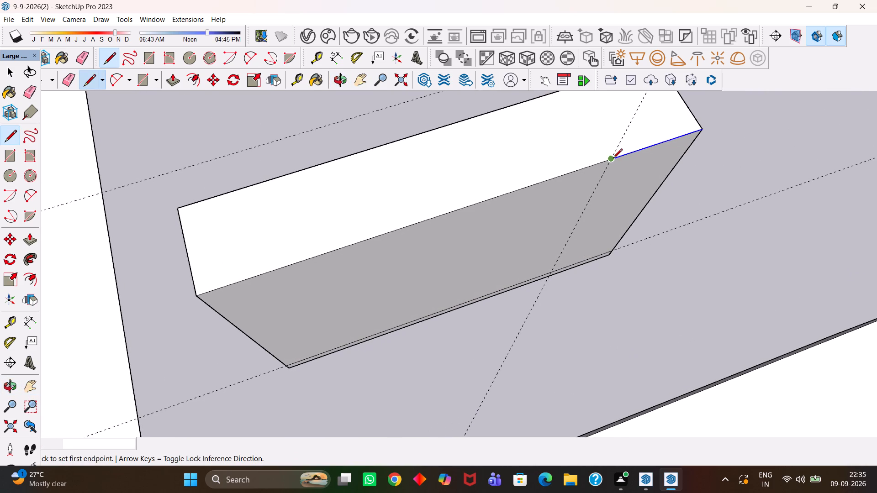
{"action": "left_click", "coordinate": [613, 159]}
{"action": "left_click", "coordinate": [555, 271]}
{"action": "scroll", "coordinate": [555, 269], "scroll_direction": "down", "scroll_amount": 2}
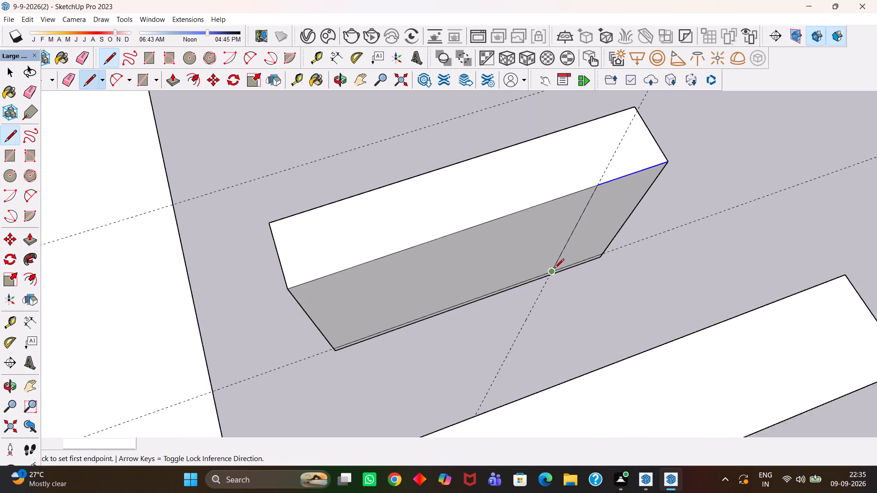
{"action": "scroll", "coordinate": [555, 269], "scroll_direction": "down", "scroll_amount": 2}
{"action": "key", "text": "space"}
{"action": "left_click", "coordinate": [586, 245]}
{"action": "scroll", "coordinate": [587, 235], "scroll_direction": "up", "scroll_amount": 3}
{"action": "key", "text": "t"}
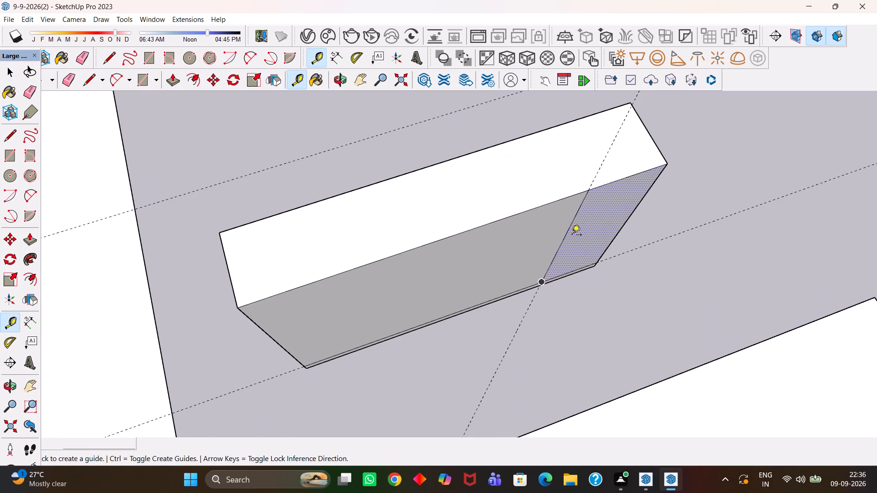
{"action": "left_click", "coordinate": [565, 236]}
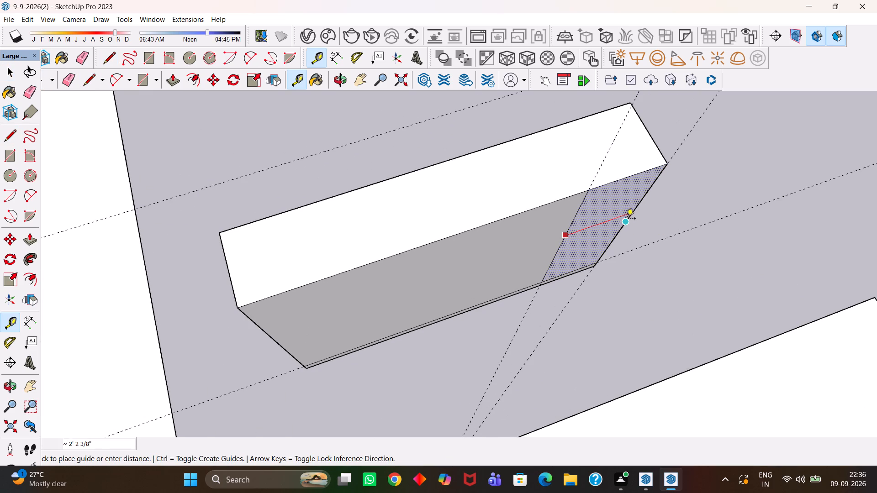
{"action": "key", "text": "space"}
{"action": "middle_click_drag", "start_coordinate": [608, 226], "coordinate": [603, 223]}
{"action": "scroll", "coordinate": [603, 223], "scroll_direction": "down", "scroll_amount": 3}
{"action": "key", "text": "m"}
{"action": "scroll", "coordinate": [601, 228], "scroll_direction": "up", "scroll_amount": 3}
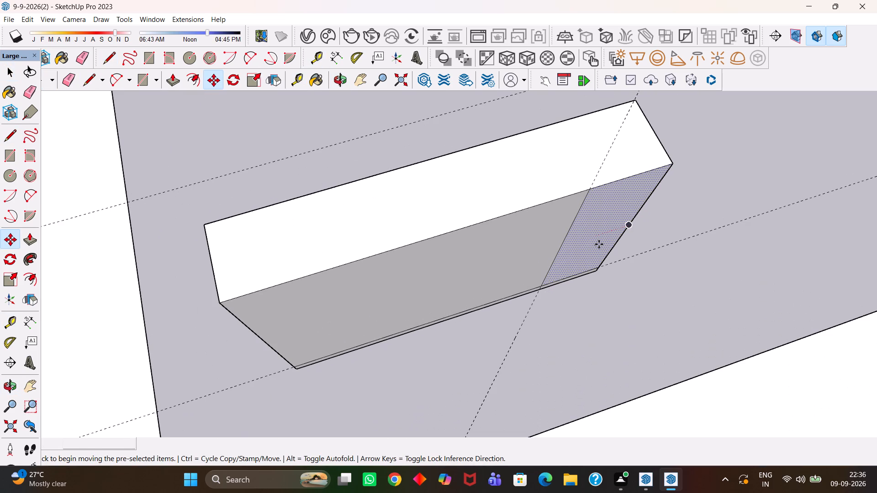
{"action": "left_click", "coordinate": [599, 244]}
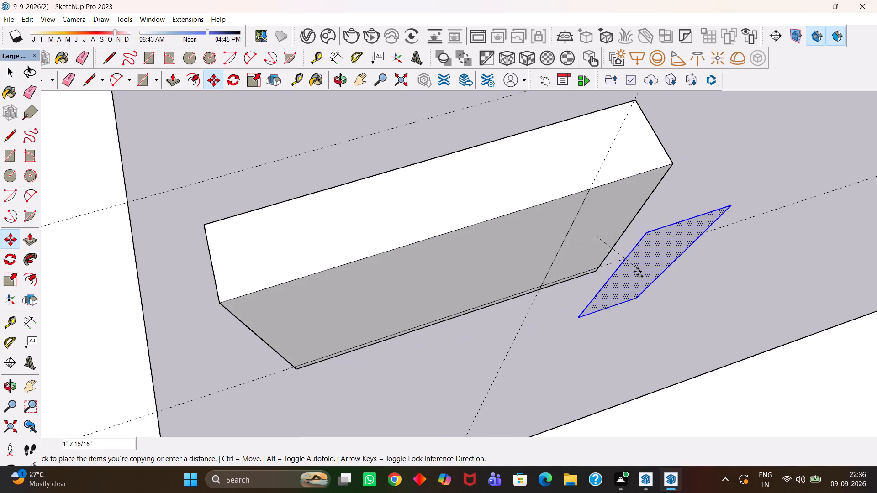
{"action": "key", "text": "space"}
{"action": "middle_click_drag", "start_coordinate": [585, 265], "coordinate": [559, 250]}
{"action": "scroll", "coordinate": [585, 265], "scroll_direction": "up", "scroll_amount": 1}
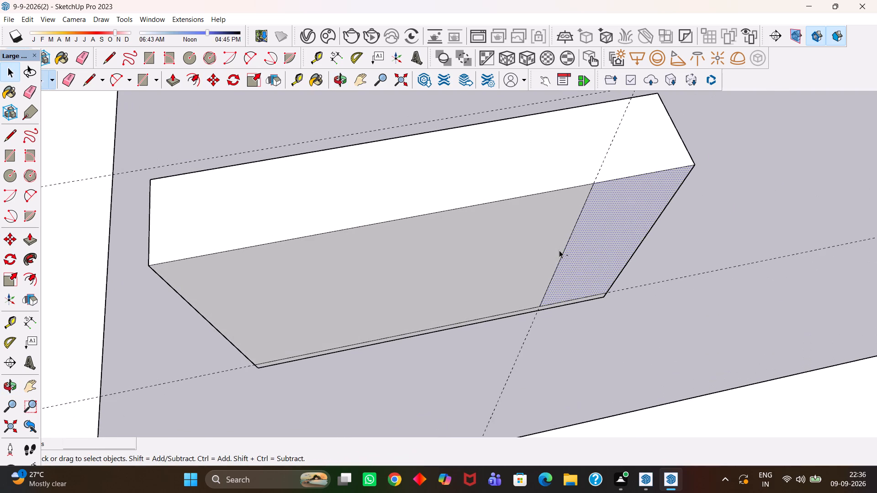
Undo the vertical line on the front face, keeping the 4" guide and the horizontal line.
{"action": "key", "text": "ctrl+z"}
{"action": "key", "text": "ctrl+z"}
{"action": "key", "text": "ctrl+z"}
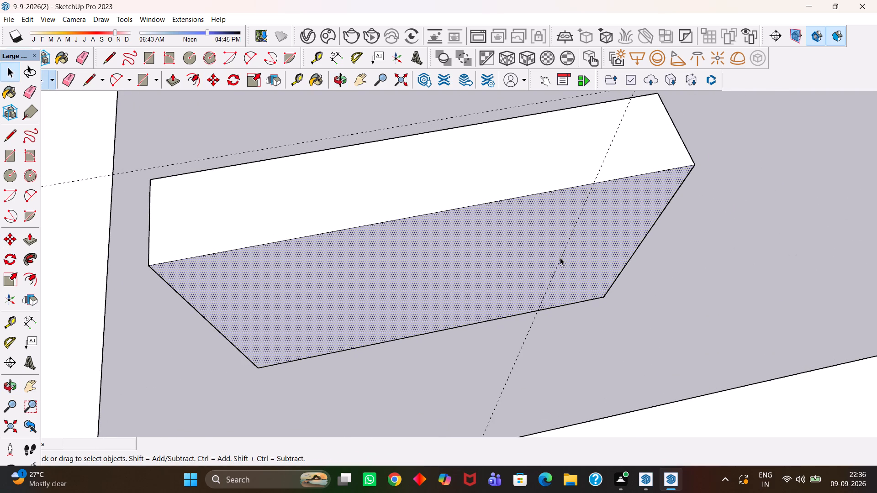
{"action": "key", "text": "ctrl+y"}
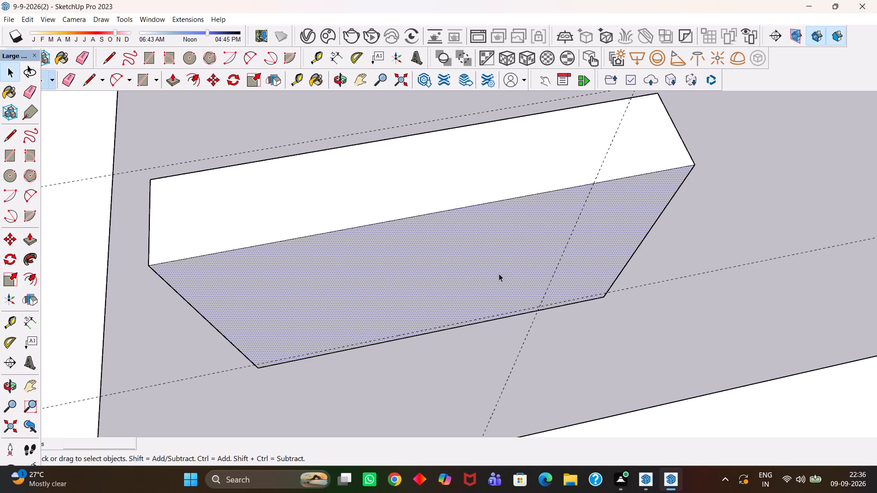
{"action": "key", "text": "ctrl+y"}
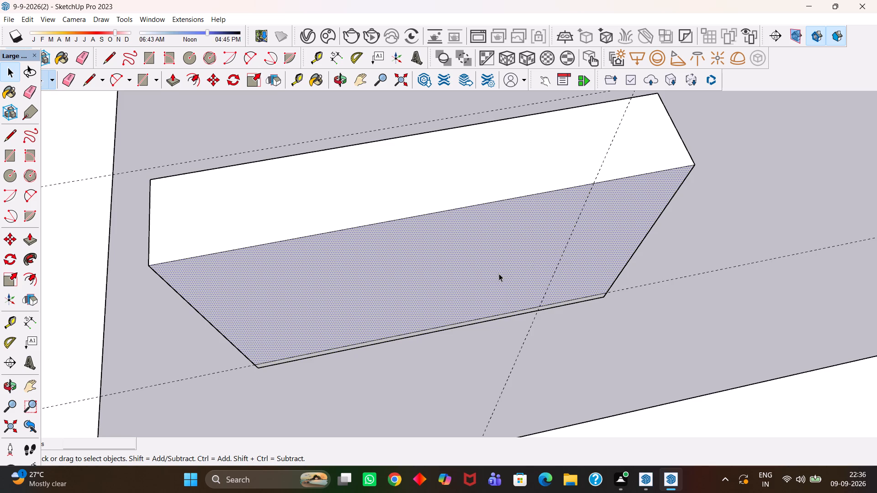
Offset the outline of the front face above the base strip inward by 18 mm.
{"action": "key", "text": "f"}
{"action": "left_click_drag", "start_coordinate": [359, 299], "coordinate": [372, 314]}
{"action": "type", "text": "18mm"}
{"action": "key", "text": "Return"}
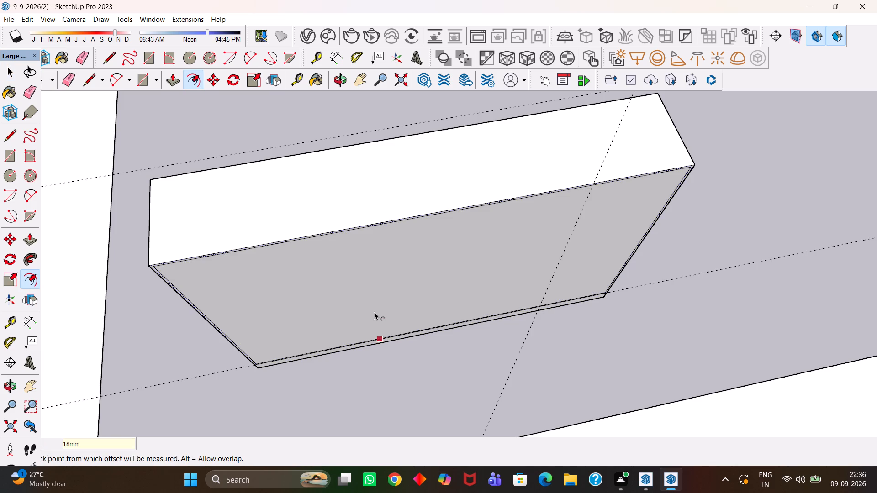
Place a guide on the tall box's top face, 18 mm in from its back edge.
{"action": "key", "text": "t"}
{"action": "left_click", "coordinate": [368, 144]}
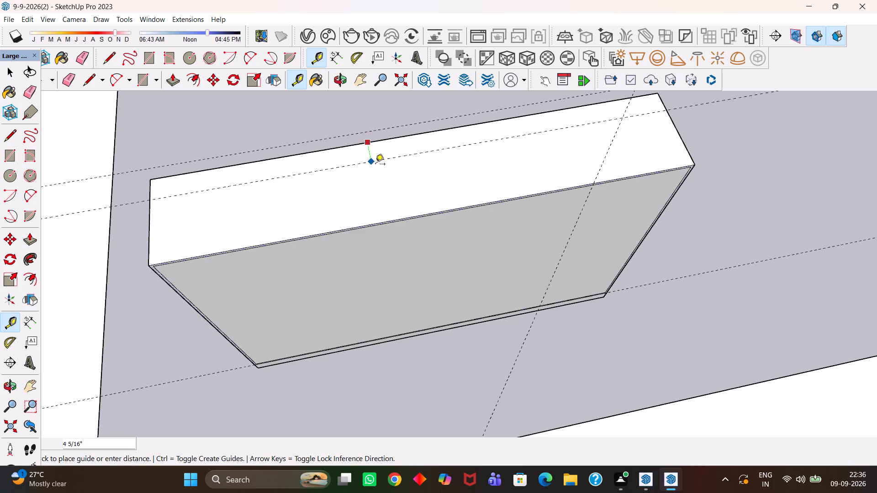
{"action": "type", "text": "18mm"}
{"action": "key", "text": "Return"}
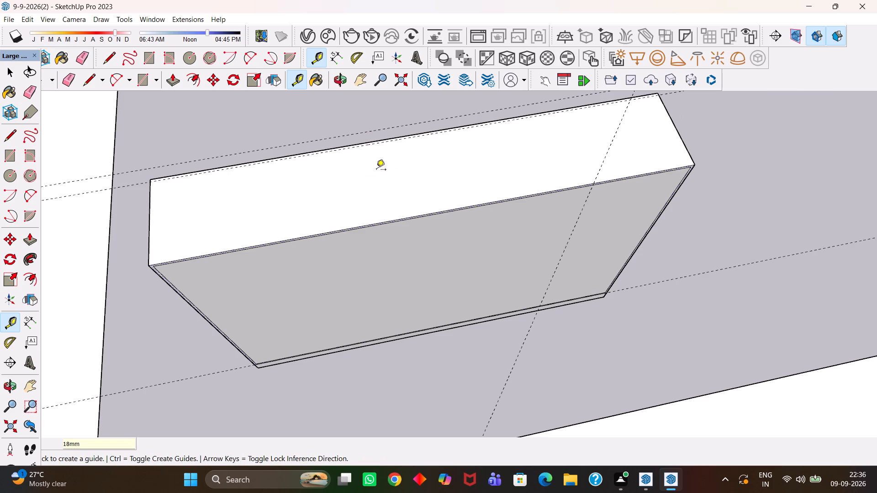
Push/Pull the inset front face inward about 1' 11 5/16" to the back guide, hollowing out the box.
{"action": "key", "text": "space"}
{"action": "left_click", "coordinate": [388, 252]}
{"action": "key", "text": "p"}
{"action": "scroll", "coordinate": [389, 254], "scroll_direction": "down", "scroll_amount": 5}
{"action": "left_click", "coordinate": [377, 260]}
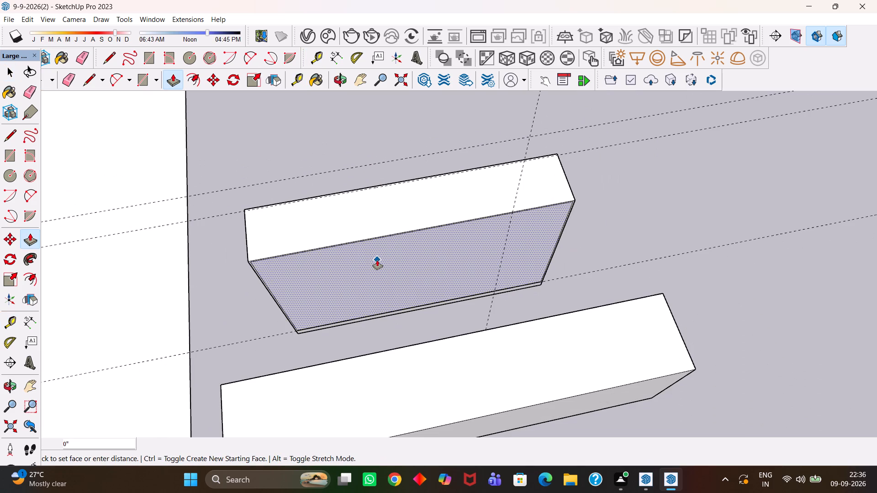
{"action": "left_click", "coordinate": [586, 148]}
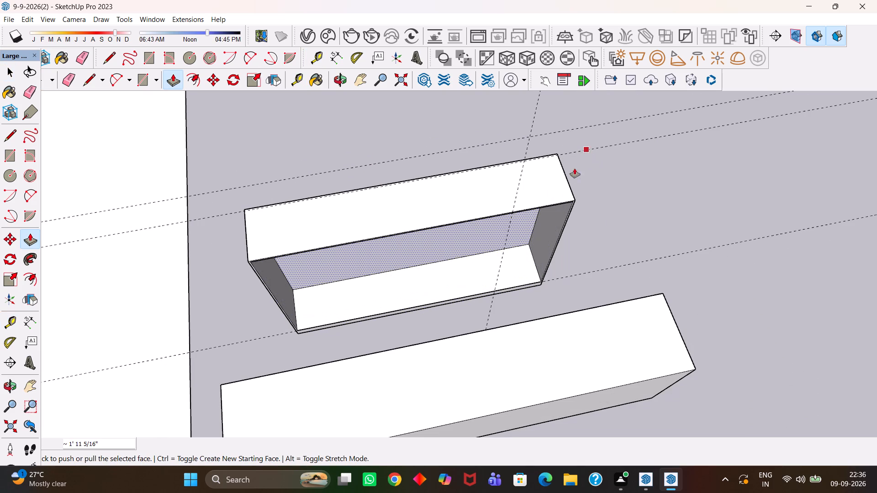
Place a guide on the wardrobe's inner floor, 3" in from its front edge.
{"action": "scroll", "coordinate": [456, 267], "scroll_direction": "up", "scroll_amount": 7}
{"action": "middle_click_drag", "start_coordinate": [444, 300], "coordinate": [419, 309]}
{"action": "scroll", "coordinate": [440, 303], "scroll_direction": "up", "scroll_amount": 3}
{"action": "key", "text": "h"}
{"action": "left_click_drag", "start_coordinate": [387, 302], "coordinate": [510, 283]}
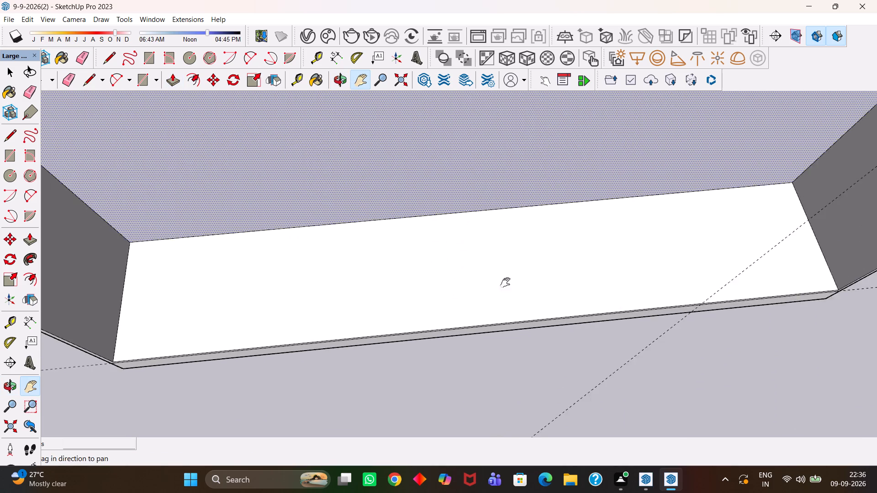
{"action": "scroll", "coordinate": [494, 283], "scroll_direction": "down", "scroll_amount": 4}
{"action": "middle_click_drag", "start_coordinate": [430, 309], "coordinate": [437, 292]}
{"action": "scroll", "coordinate": [437, 292], "scroll_direction": "up", "scroll_amount": 2}
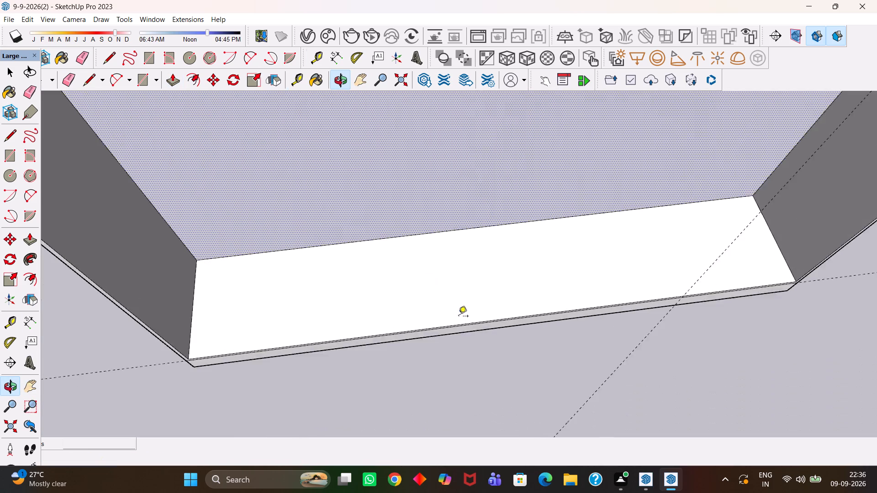
{"action": "key", "text": "t"}
{"action": "scroll", "coordinate": [459, 317], "scroll_direction": "up", "scroll_amount": 2}
{"action": "left_click", "coordinate": [458, 324]}
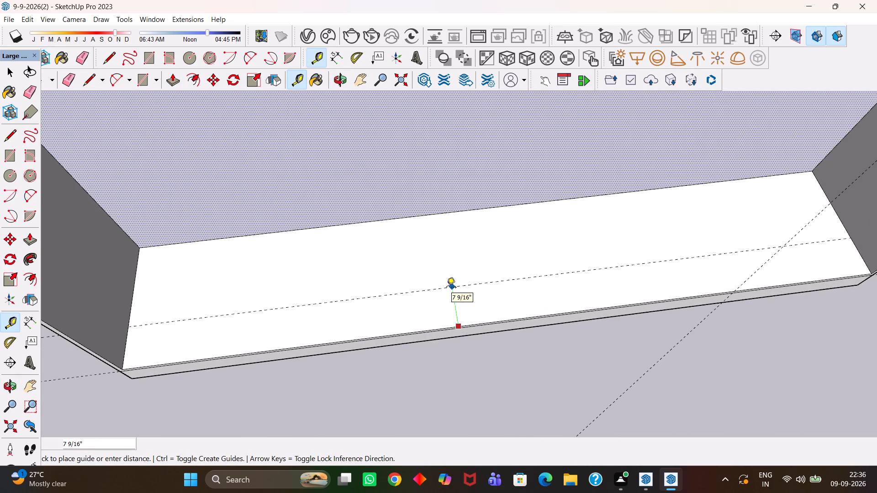
{"action": "type", "text": "3\""}
{"action": "key", "text": "Return"}
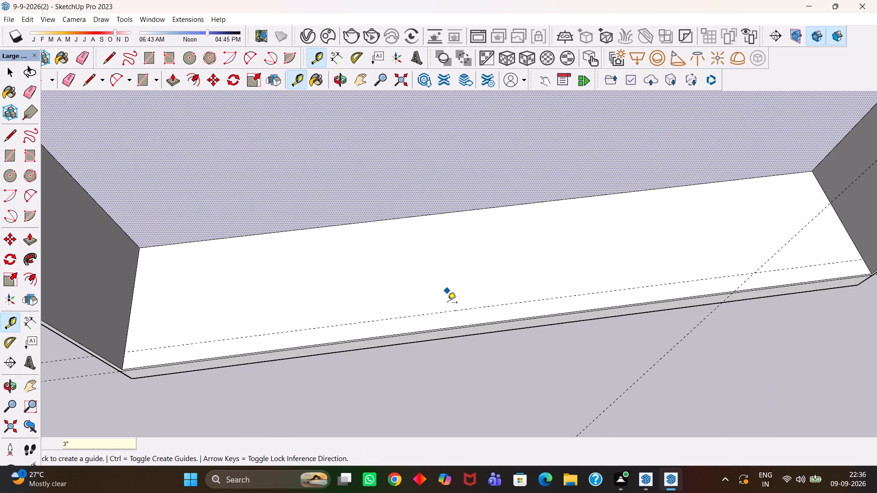
Add a second guide on the inner floor, 1.5" from the 3" guide toward the front edge.
{"action": "scroll", "coordinate": [460, 319], "scroll_direction": "up", "scroll_amount": 8}
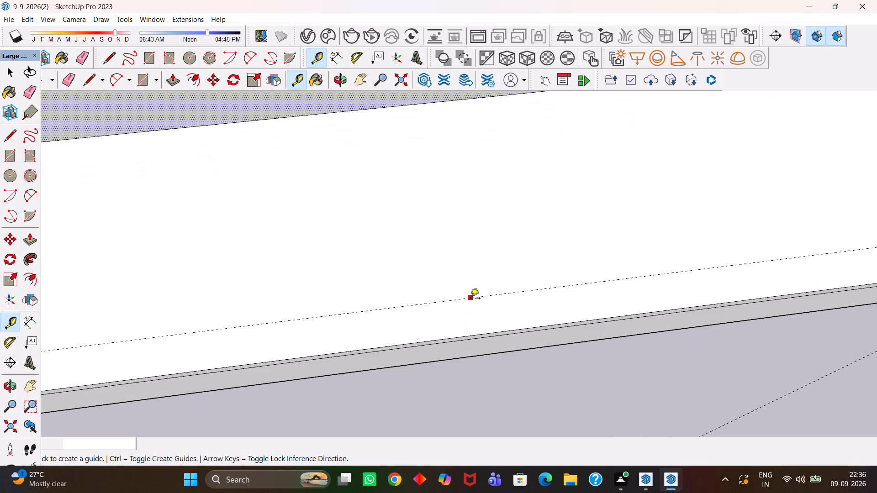
{"action": "left_click", "coordinate": [470, 299]}
{"action": "type", "text": "1.5\""}
{"action": "key", "text": "Return"}
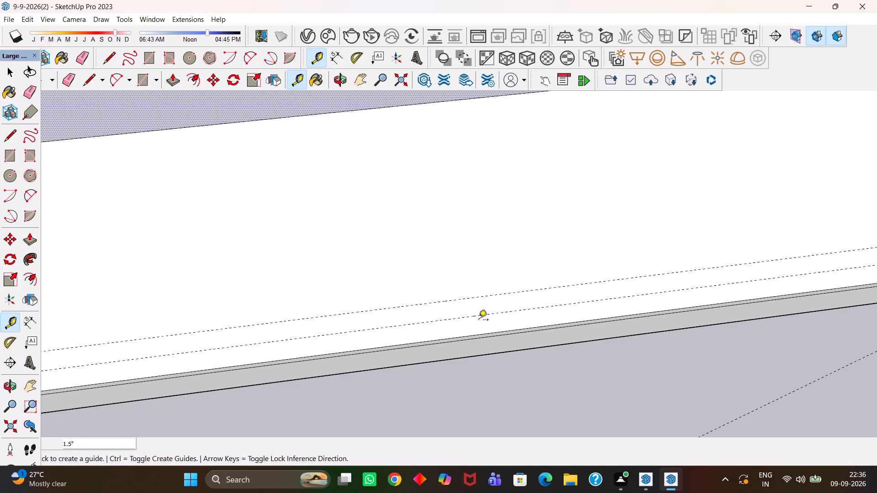
Draw a 1 1/2" by about 10' 10 9/16" rectangle between the two guides, across the full inner width of the floor.
{"action": "key", "text": "h"}
{"action": "scroll", "coordinate": [479, 321], "scroll_direction": "up", "scroll_amount": 2}
{"action": "scroll", "coordinate": [461, 312], "scroll_direction": "down", "scroll_amount": 9}
{"action": "middle_click_drag", "start_coordinate": [447, 304], "coordinate": [439, 307]}
{"action": "scroll", "coordinate": [436, 305], "scroll_direction": "down", "scroll_amount": 4}
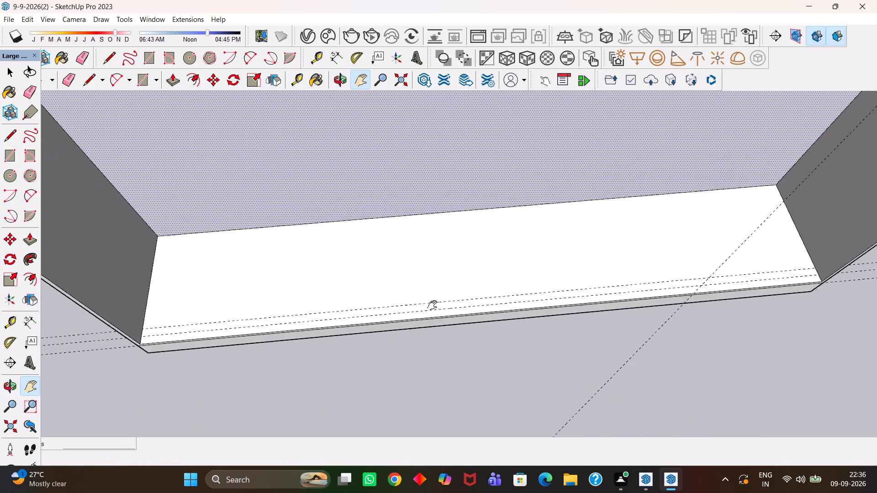
{"action": "scroll", "coordinate": [412, 296], "scroll_direction": "down", "scroll_amount": 2}
{"action": "left_click_drag", "start_coordinate": [433, 294], "coordinate": [440, 287]}
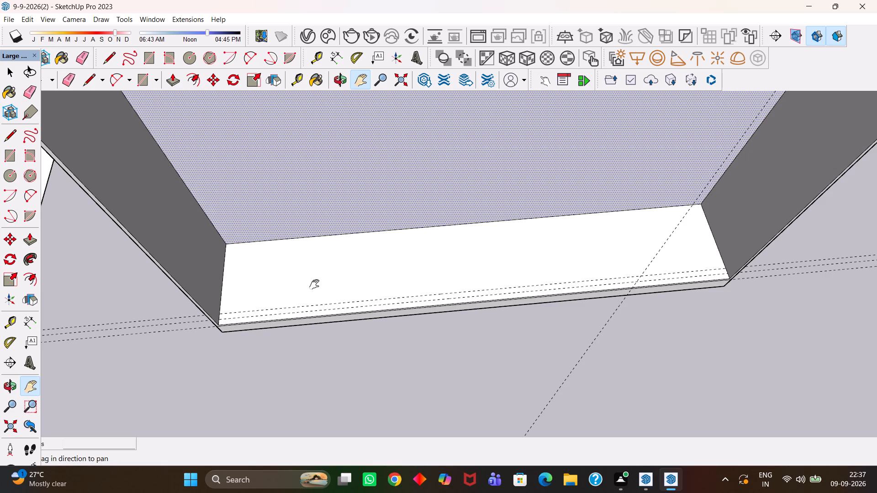
{"action": "key", "text": "r"}
{"action": "scroll", "coordinate": [291, 306], "scroll_direction": "up", "scroll_amount": 3}
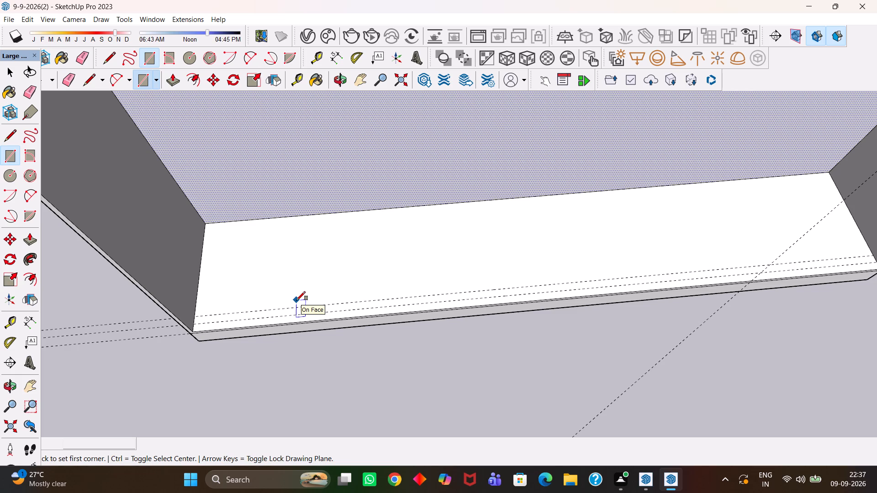
{"action": "left_click", "coordinate": [197, 317]}
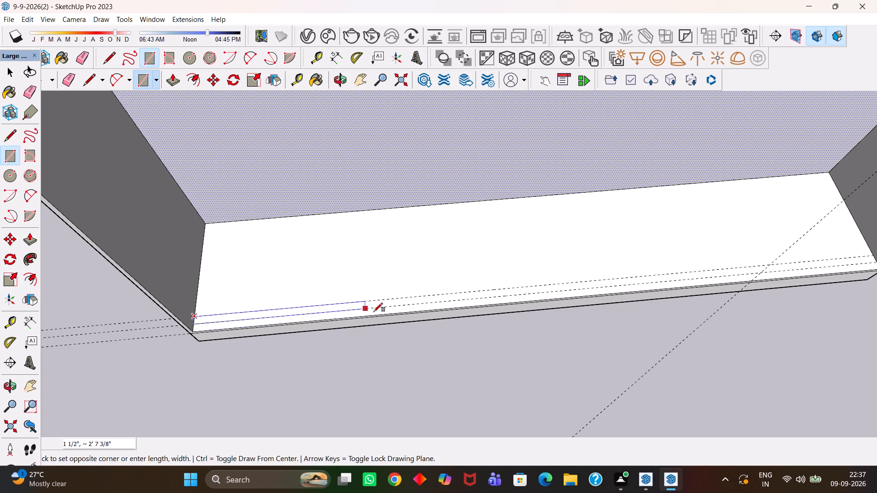
{"action": "key", "text": "h"}
{"action": "scroll", "coordinate": [417, 313], "scroll_direction": "down", "scroll_amount": 4}
{"action": "left_click_drag", "start_coordinate": [572, 307], "coordinate": [488, 311]}
{"action": "middle_click_drag", "start_coordinate": [533, 296], "coordinate": [541, 304]}
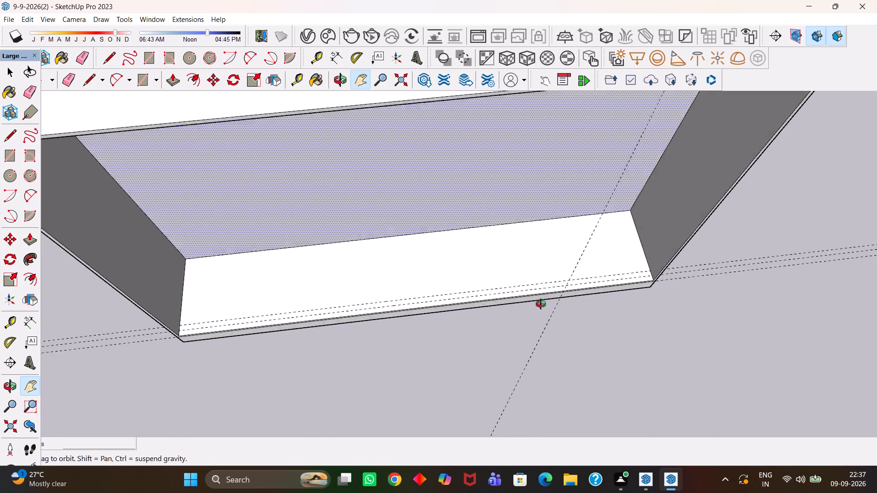
{"action": "middle_click_drag", "start_coordinate": [541, 304], "coordinate": [544, 306]}
{"action": "scroll", "coordinate": [549, 303], "scroll_direction": "up", "scroll_amount": 5}
{"action": "key", "text": "Escape"}
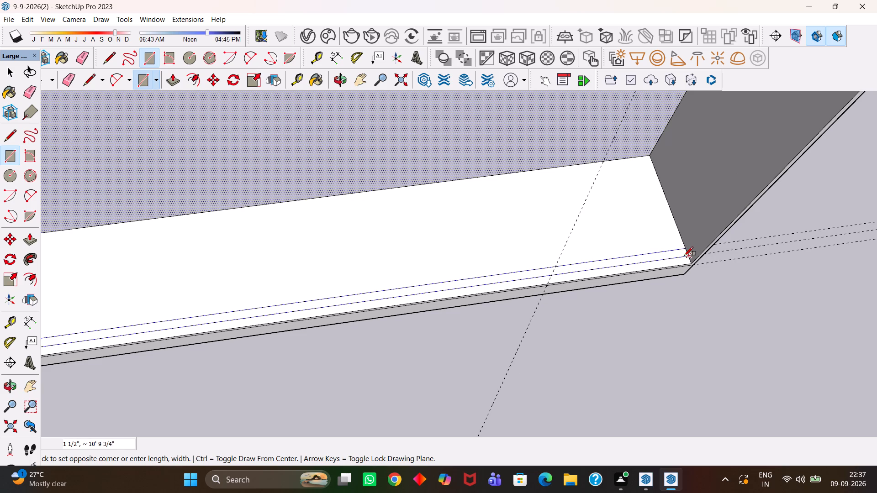
{"action": "left_click", "coordinate": [687, 255]}
Divide the floor strip's back edge into 3 equal segments.
{"action": "key", "text": "h"}
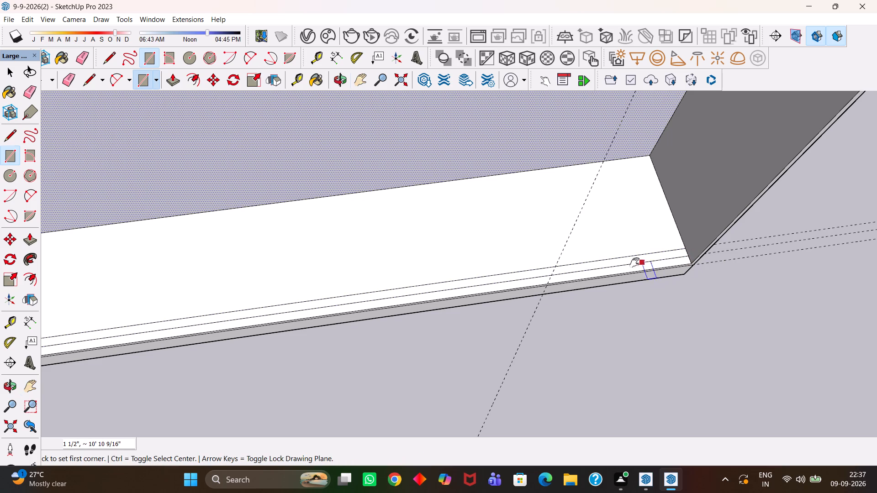
{"action": "scroll", "coordinate": [595, 267], "scroll_direction": "down", "scroll_amount": 4}
{"action": "scroll", "coordinate": [518, 264], "scroll_direction": "down", "scroll_amount": 3}
{"action": "left_click_drag", "start_coordinate": [400, 254], "coordinate": [519, 254]}
{"action": "scroll", "coordinate": [521, 269], "scroll_direction": "down", "scroll_amount": 4}
{"action": "scroll", "coordinate": [523, 291], "scroll_direction": "up", "scroll_amount": 10}
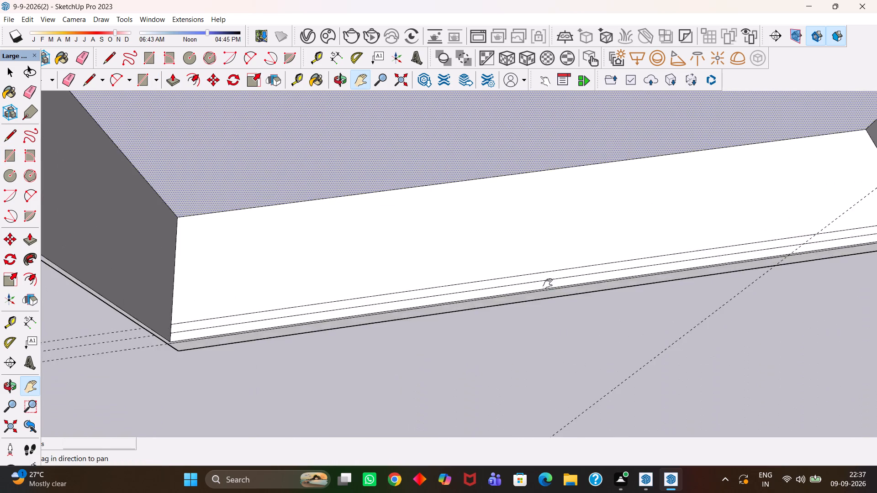
{"action": "middle_click_drag", "start_coordinate": [548, 284], "coordinate": [521, 275]}
{"action": "scroll", "coordinate": [521, 275], "scroll_direction": "up", "scroll_amount": 1}
{"action": "scroll", "coordinate": [521, 275], "scroll_direction": "down", "scroll_amount": 6}
{"action": "middle_click", "coordinate": [534, 287]}
{"action": "scroll", "coordinate": [534, 287], "scroll_direction": "up", "scroll_amount": 4}
{"action": "key", "text": "space"}
{"action": "left_click", "coordinate": [536, 278]}
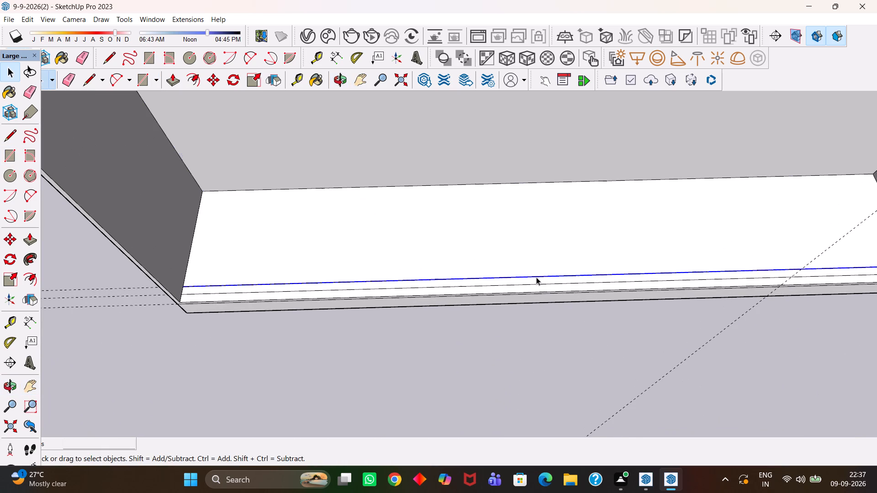
{"action": "right_click", "coordinate": [536, 277]}
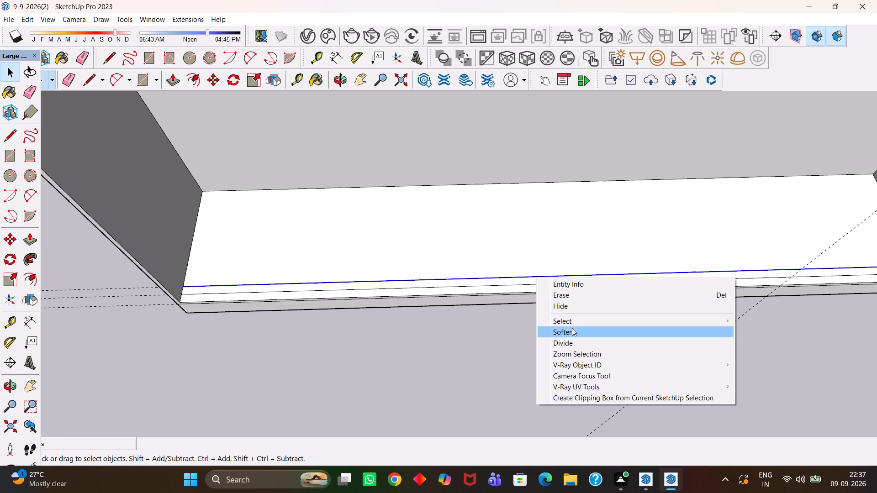
{"action": "left_click", "coordinate": [574, 342]}
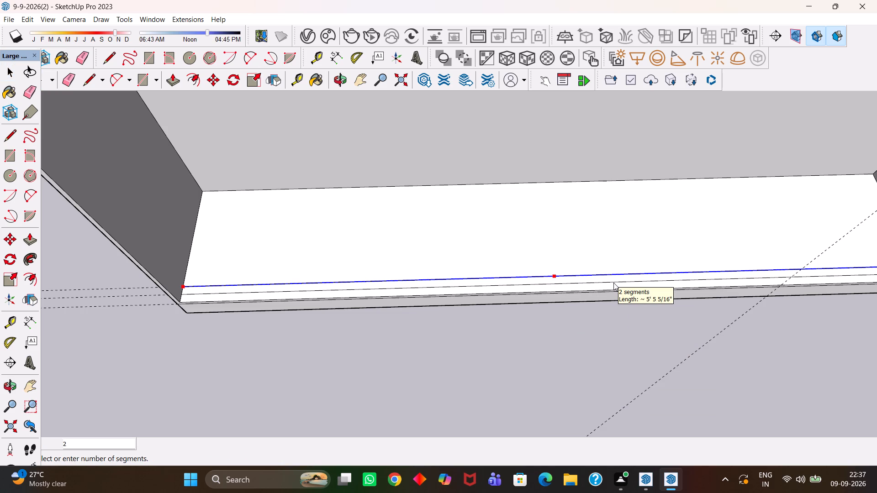
{"action": "key", "text": "3"}
{"action": "key", "text": "Return"}
{"action": "left_click", "coordinate": [523, 277]}
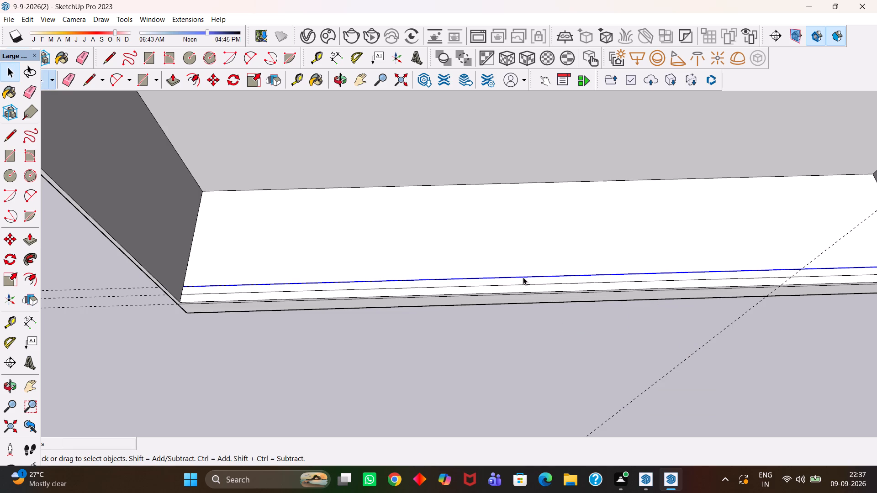
Place front-to-back guides through both division points, spacing them about 3' 7 1/2" apart from the inner side edge.
{"action": "key", "text": "t"}
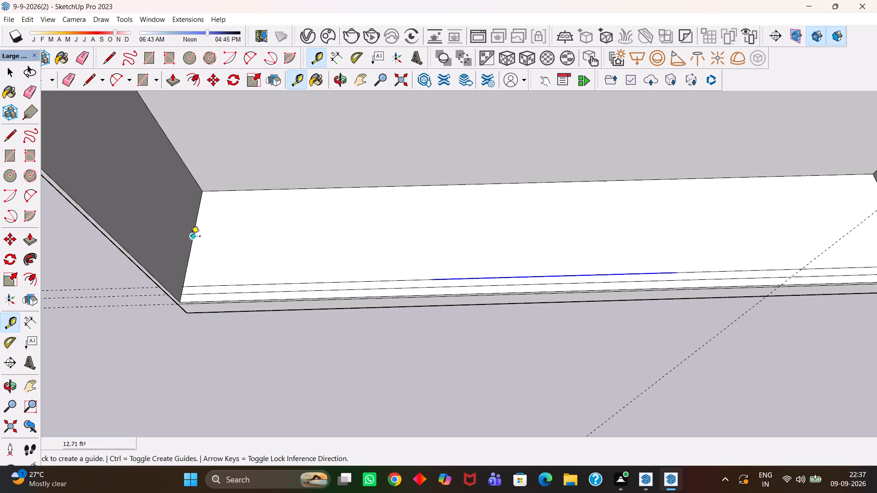
{"action": "double_click", "coordinate": [191, 237]}
{"action": "left_click", "coordinate": [194, 239]}
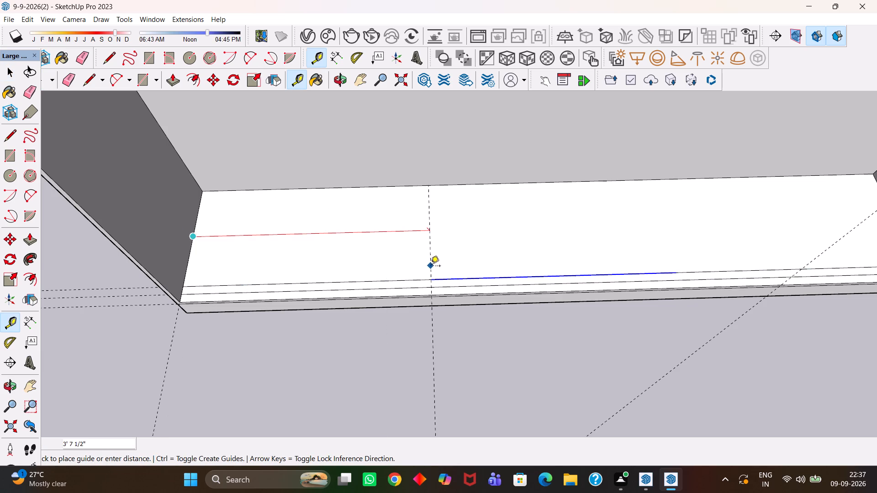
{"action": "left_click", "coordinate": [432, 280]}
{"action": "left_click", "coordinate": [433, 246]}
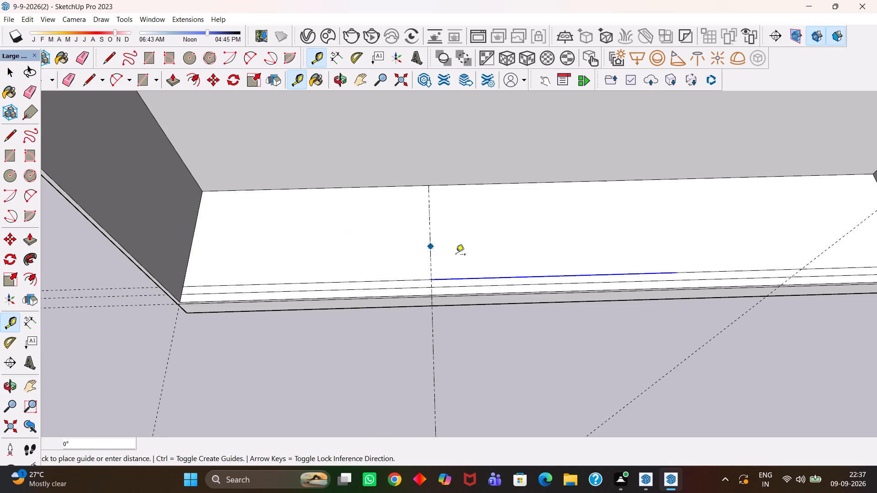
{"action": "left_click", "coordinate": [679, 272]}
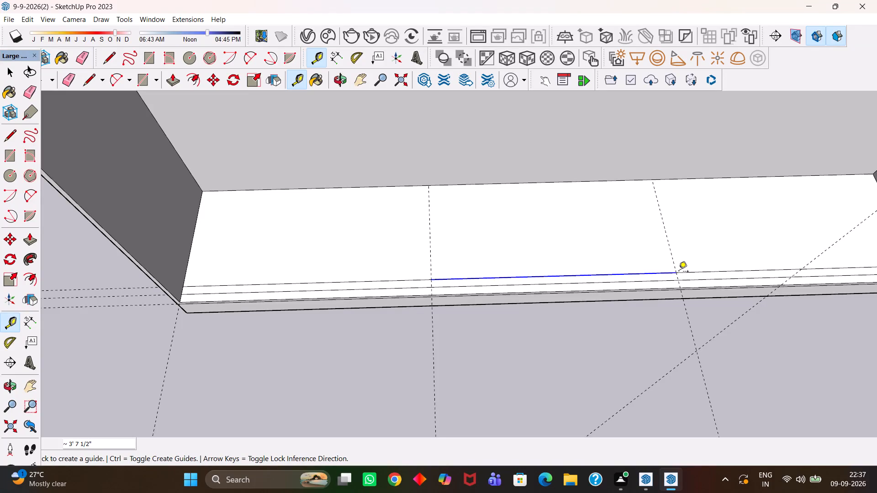
Draw a 3" line along the first division guide, from the strip's back edge to the floor's front edge.
{"action": "key", "text": "h"}
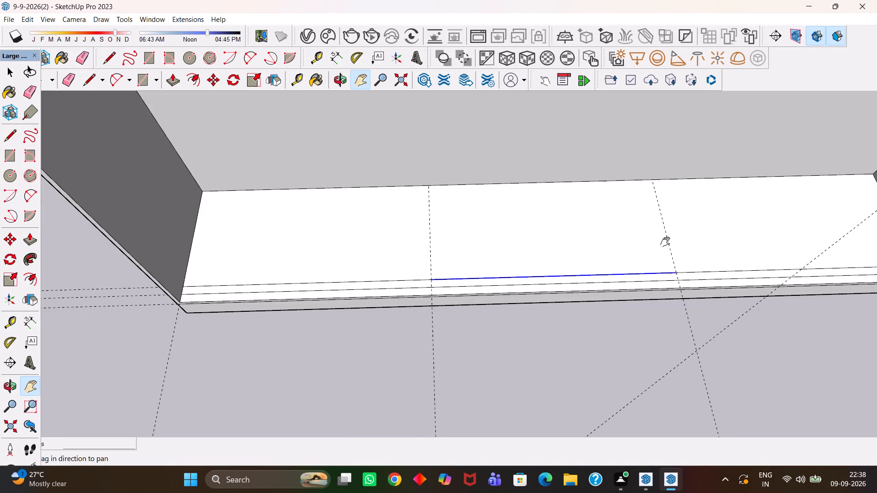
{"action": "left_click_drag", "start_coordinate": [665, 242], "coordinate": [496, 229]}
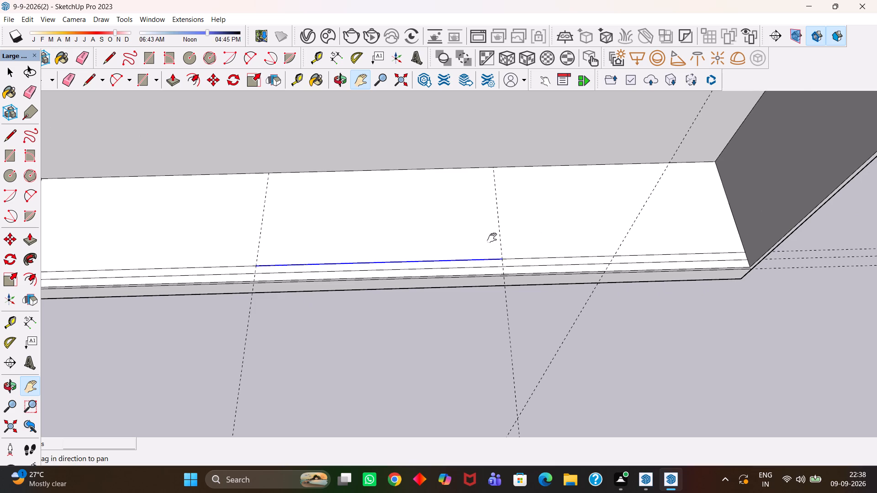
{"action": "key", "text": "h"}
{"action": "scroll", "coordinate": [492, 239], "scroll_direction": "up", "scroll_amount": 2}
{"action": "scroll", "coordinate": [493, 242], "scroll_direction": "down", "scroll_amount": 4}
{"action": "left_click_drag", "start_coordinate": [432, 246], "coordinate": [541, 249]}
{"action": "scroll", "coordinate": [412, 264], "scroll_direction": "up", "scroll_amount": 3}
{"action": "middle_click_drag", "start_coordinate": [406, 268], "coordinate": [406, 273]}
{"action": "key", "text": "l"}
{"action": "scroll", "coordinate": [406, 273], "scroll_direction": "up", "scroll_amount": 2}
{"action": "left_click", "coordinate": [401, 267]}
{"action": "left_click", "coordinate": [400, 286]}
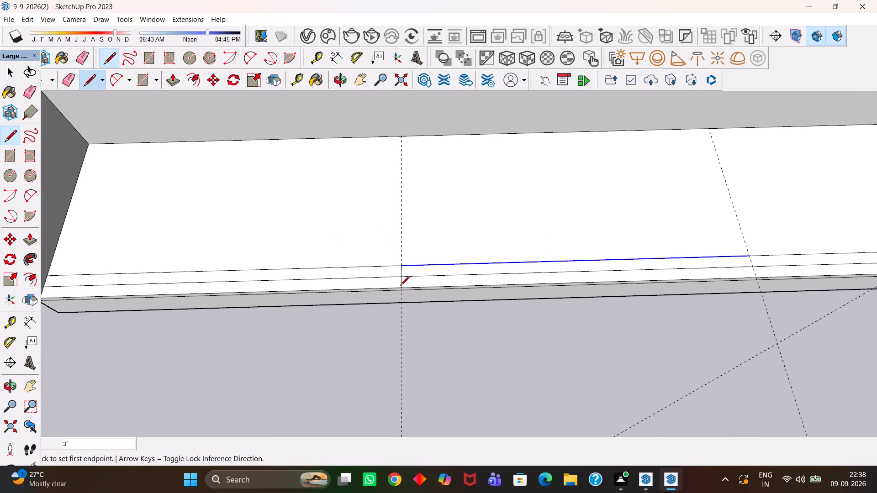
Draw a 3" line along the second division guide, from the strip's back edge to the floor's front edge.
{"action": "key", "text": "h"}
{"action": "scroll", "coordinate": [400, 286], "scroll_direction": "down", "scroll_amount": 2}
{"action": "left_click_drag", "start_coordinate": [539, 281], "coordinate": [476, 283]}
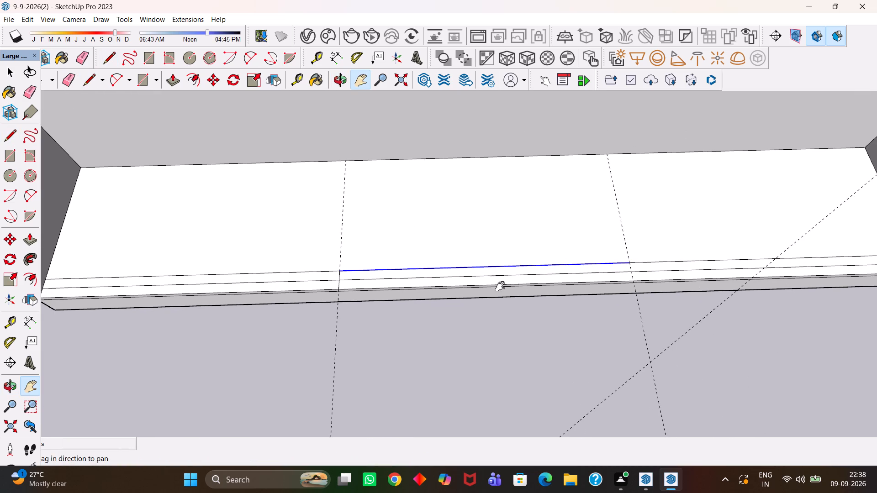
{"action": "left_click_drag", "start_coordinate": [616, 281], "coordinate": [558, 290]}
{"action": "middle_click", "coordinate": [577, 284]}
{"action": "scroll", "coordinate": [577, 284], "scroll_direction": "up", "scroll_amount": 3}
{"action": "key", "text": "l"}
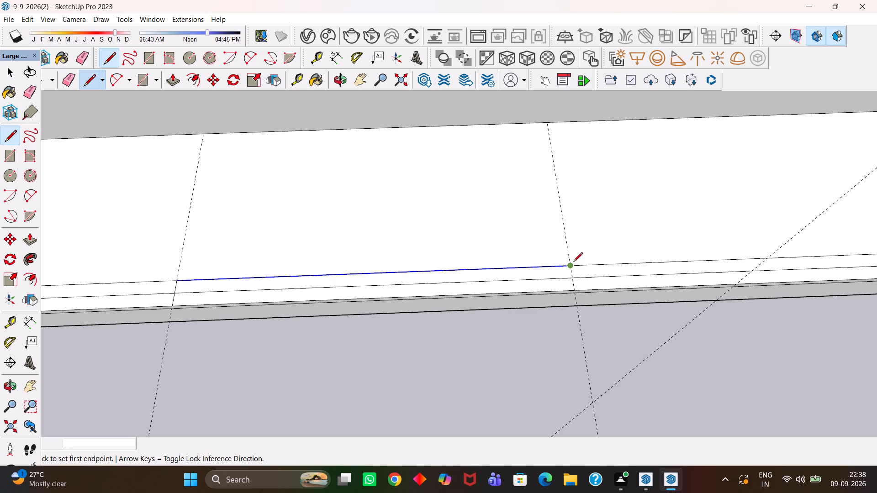
{"action": "left_click", "coordinate": [573, 262]}
{"action": "left_click", "coordinate": [576, 287]}
Copy the first third of the back strip's face about 11 3/16" out in front of the wardrobe.
{"action": "scroll", "coordinate": [576, 286], "scroll_direction": "down", "scroll_amount": 8}
{"action": "key", "text": "h"}
{"action": "left_click_drag", "start_coordinate": [470, 283], "coordinate": [542, 283]}
{"action": "key", "text": "space"}
{"action": "scroll", "coordinate": [457, 285], "scroll_direction": "up", "scroll_amount": 2}
{"action": "left_click", "coordinate": [444, 287]}
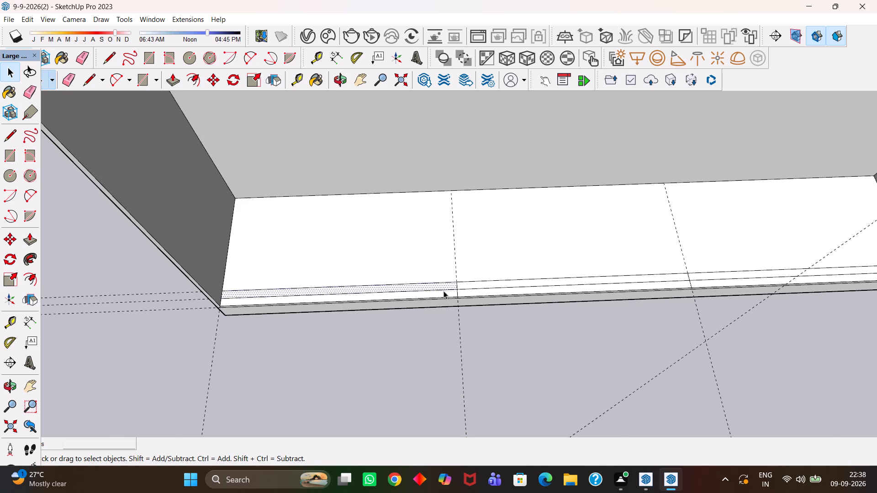
{"action": "scroll", "coordinate": [444, 293], "scroll_direction": "up", "scroll_amount": 3}
{"action": "key", "text": "m"}
{"action": "left_click", "coordinate": [437, 284]}
{"action": "left_click", "coordinate": [470, 358]}
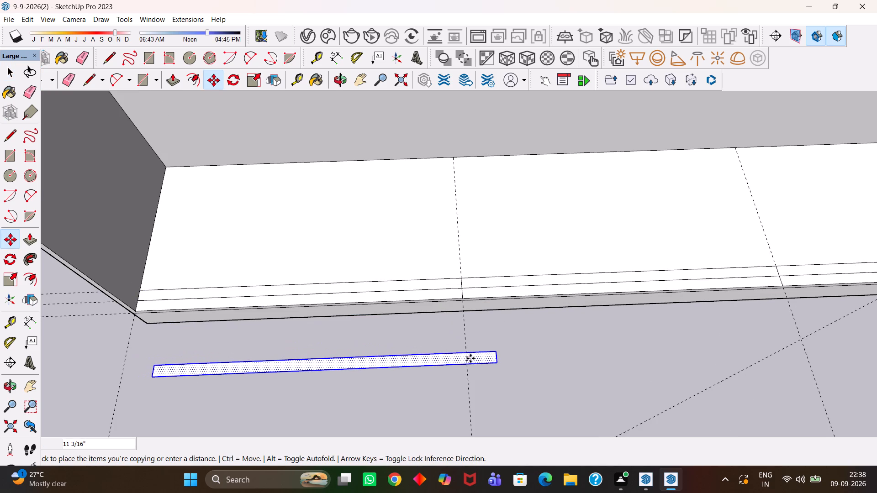
Push/Pull the copied strip face up about 6' 7 5/16" to the underside of the wardrobe's top panel.
{"action": "key", "text": "p"}
{"action": "left_click", "coordinate": [473, 359]}
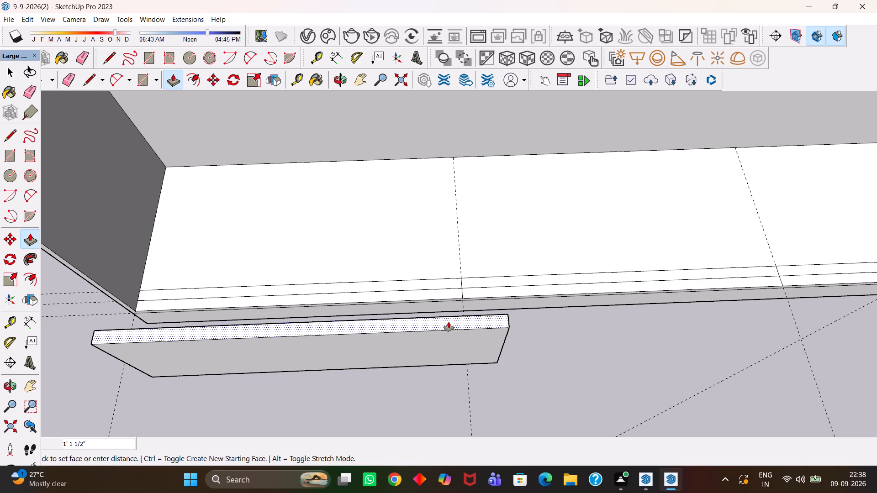
{"action": "scroll", "coordinate": [435, 302], "scroll_direction": "down", "scroll_amount": 8}
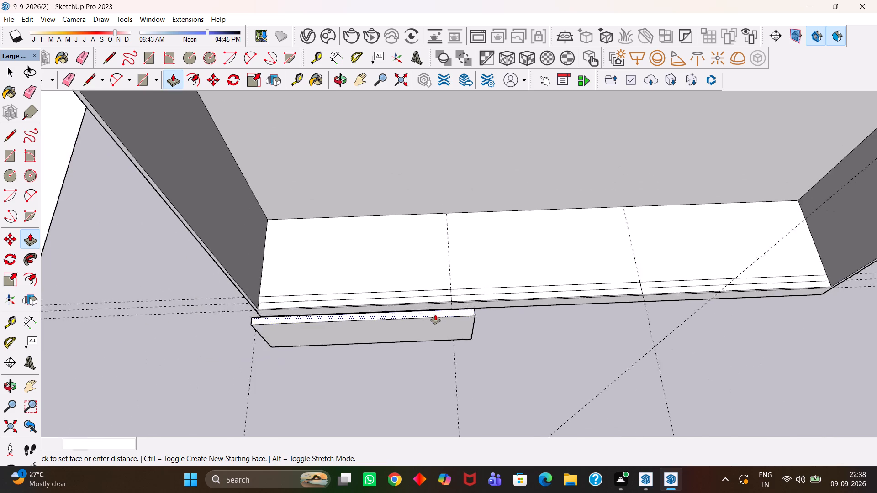
{"action": "scroll", "coordinate": [435, 315], "scroll_direction": "down", "scroll_amount": 1}
{"action": "scroll", "coordinate": [435, 315], "scroll_direction": "up", "scroll_amount": 1}
{"action": "scroll", "coordinate": [435, 312], "scroll_direction": "down", "scroll_amount": 9}
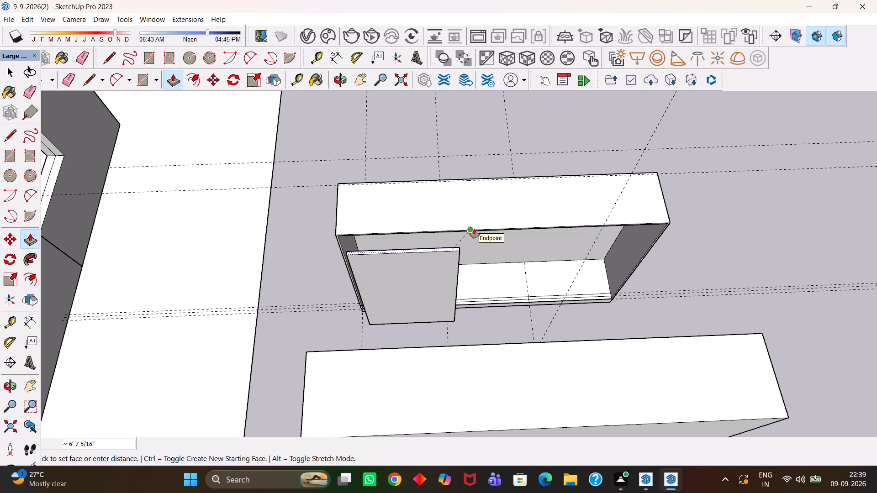
{"action": "scroll", "coordinate": [466, 236], "scroll_direction": "up", "scroll_amount": 3}
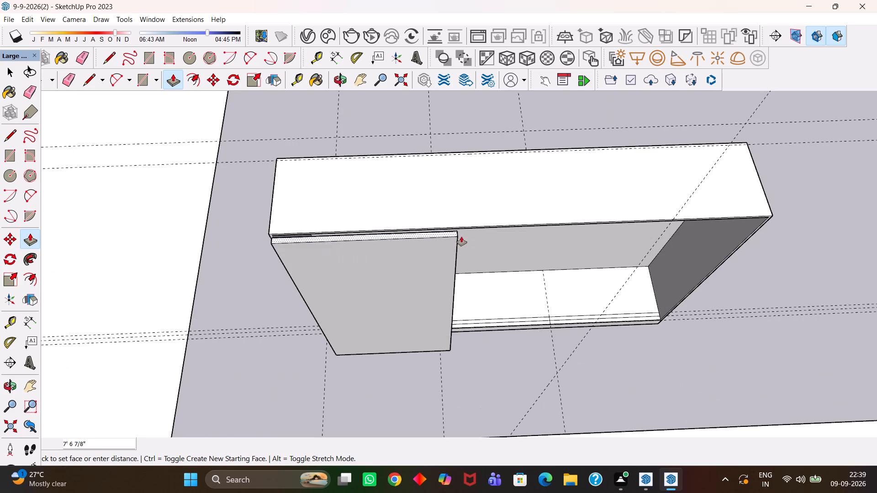
{"action": "scroll", "coordinate": [483, 232], "scroll_direction": "up", "scroll_amount": 6}
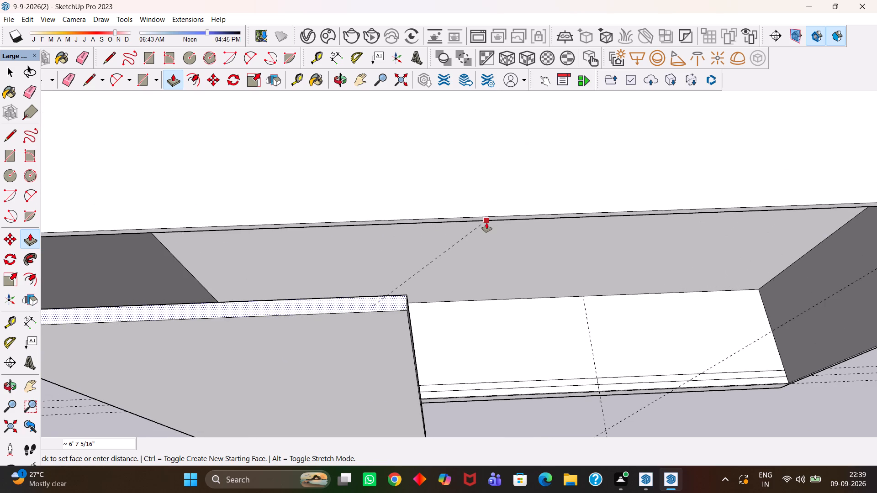
{"action": "left_click", "coordinate": [486, 223]}
Make the extruded shutter panel, with all its connected faces and edges, a group.
{"action": "scroll", "coordinate": [480, 231], "scroll_direction": "down", "scroll_amount": 5}
{"action": "scroll", "coordinate": [452, 264], "scroll_direction": "down", "scroll_amount": 1}
{"action": "middle_click_drag", "start_coordinate": [451, 265], "coordinate": [459, 323]}
{"action": "scroll", "coordinate": [451, 265], "scroll_direction": "up", "scroll_amount": 1}
{"action": "key", "text": "h"}
{"action": "scroll", "coordinate": [389, 325], "scroll_direction": "up", "scroll_amount": 1}
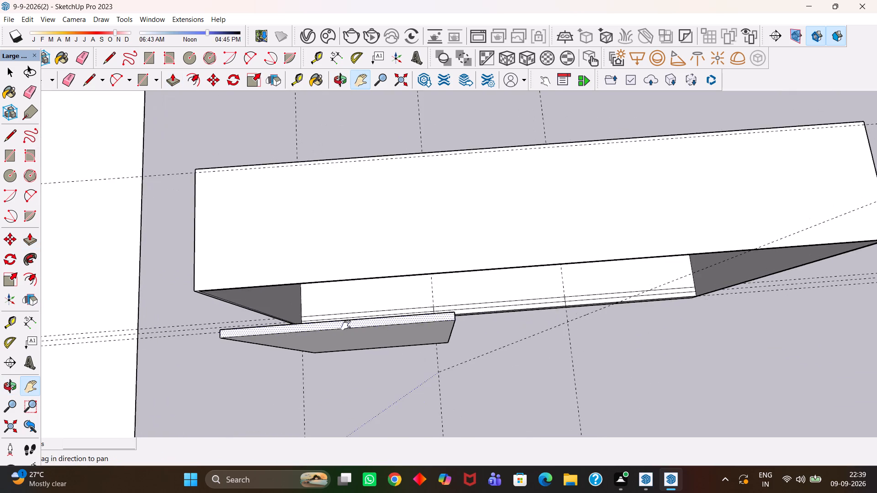
{"action": "left_click_drag", "start_coordinate": [346, 325], "coordinate": [372, 296]}
{"action": "middle_click_drag", "start_coordinate": [360, 327], "coordinate": [355, 341]}
{"action": "scroll", "coordinate": [355, 341], "scroll_direction": "up", "scroll_amount": 1}
{"action": "key", "text": "space"}
{"action": "triple_click", "coordinate": [354, 322]}
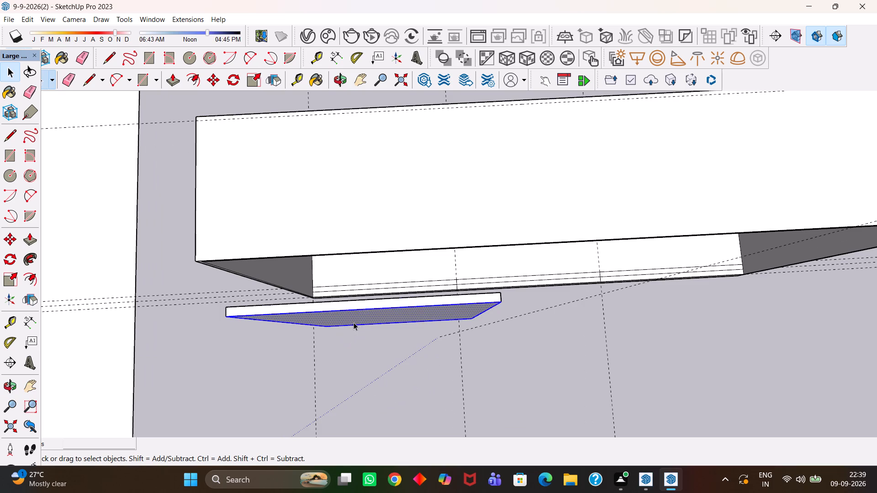
{"action": "left_click", "coordinate": [354, 322]}
{"action": "right_click", "coordinate": [350, 317]}
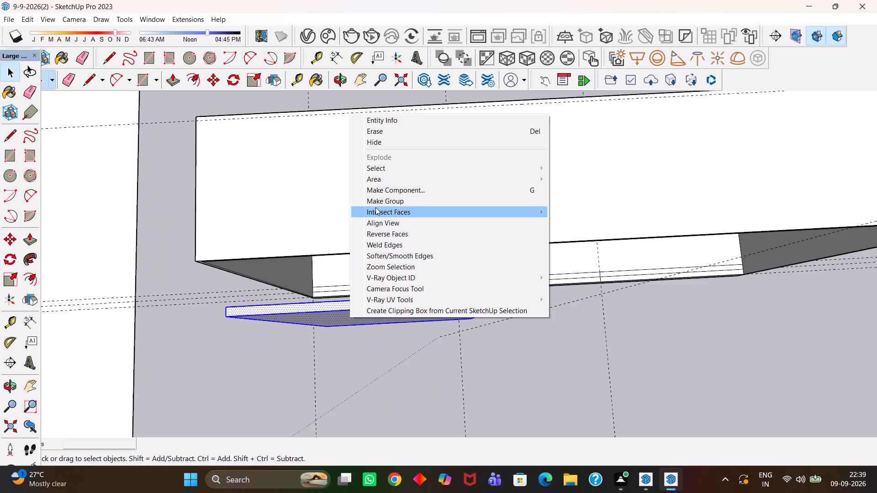
{"action": "left_click", "coordinate": [375, 205]}
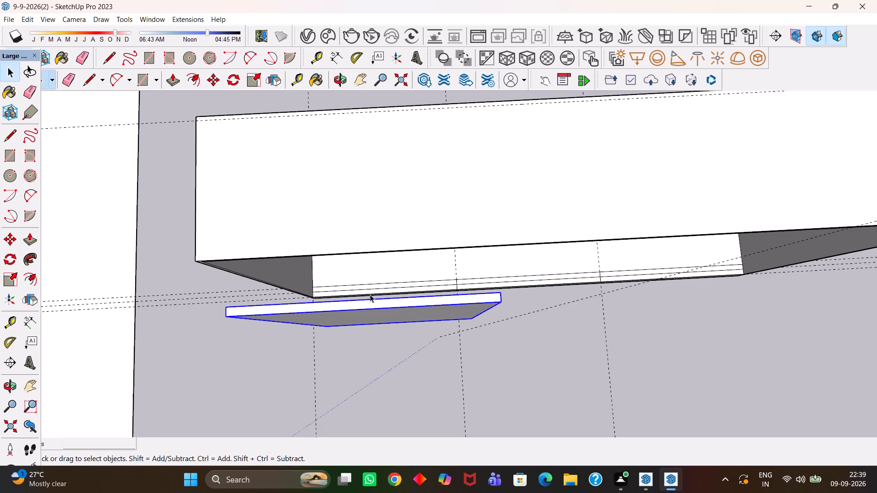
Move the shutter group about 10 5/16" into the wardrobe's first third, its back bottom corner on the strip's back edge at the side panel.
{"action": "key", "text": "h"}
{"action": "scroll", "coordinate": [359, 318], "scroll_direction": "up", "scroll_amount": 8}
{"action": "left_click_drag", "start_coordinate": [308, 325], "coordinate": [440, 322]}
{"action": "scroll", "coordinate": [443, 320], "scroll_direction": "down", "scroll_amount": 3}
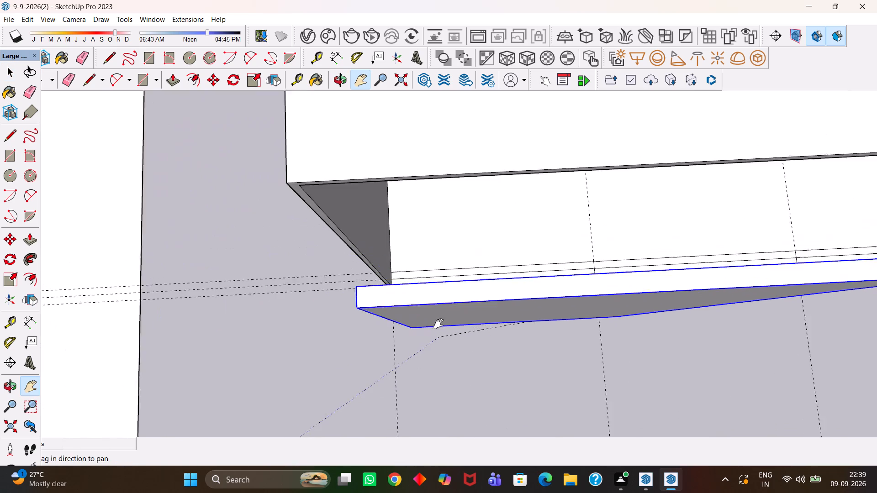
{"action": "scroll", "coordinate": [438, 324], "scroll_direction": "down", "scroll_amount": 1}
{"action": "middle_click_drag", "start_coordinate": [378, 335], "coordinate": [406, 317]}
{"action": "scroll", "coordinate": [406, 317], "scroll_direction": "up", "scroll_amount": 1}
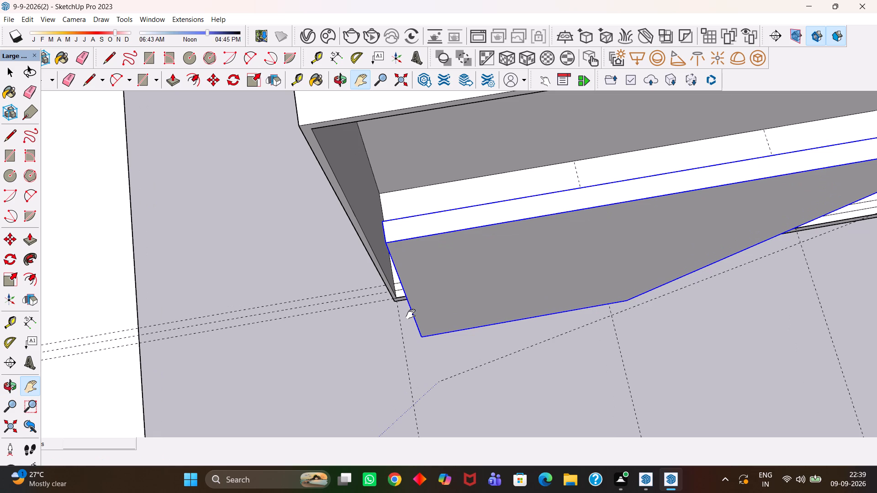
{"action": "scroll", "coordinate": [406, 312], "scroll_direction": "up", "scroll_amount": 2}
{"action": "middle_click_drag", "start_coordinate": [407, 320], "coordinate": [453, 317]}
{"action": "scroll", "coordinate": [445, 325], "scroll_direction": "up", "scroll_amount": 1}
{"action": "scroll", "coordinate": [397, 337], "scroll_direction": "up", "scroll_amount": 3}
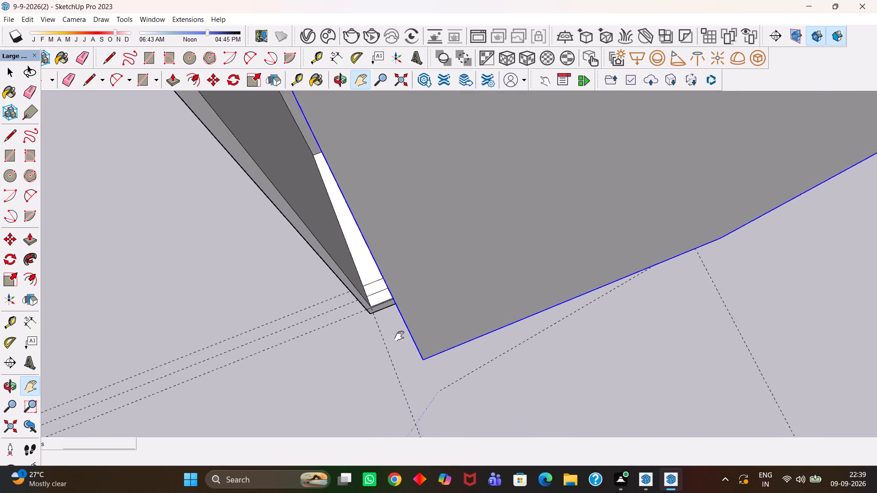
{"action": "left_click_drag", "start_coordinate": [411, 335], "coordinate": [488, 320]}
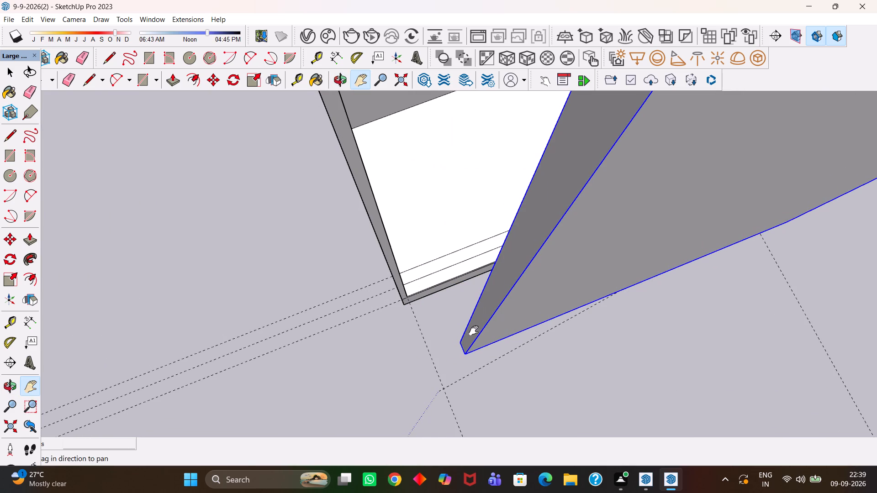
{"action": "scroll", "coordinate": [470, 336], "scroll_direction": "up", "scroll_amount": 1}
{"action": "middle_click", "coordinate": [469, 338]}
{"action": "scroll", "coordinate": [472, 340], "scroll_direction": "up", "scroll_amount": 2}
{"action": "key", "text": "m"}
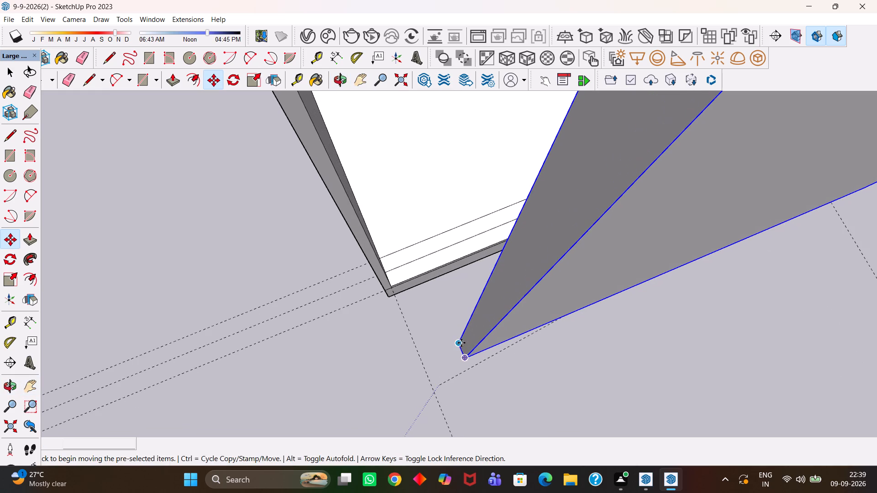
{"action": "left_click", "coordinate": [459, 344]}
{"action": "scroll", "coordinate": [390, 267], "scroll_direction": "up", "scroll_amount": 3}
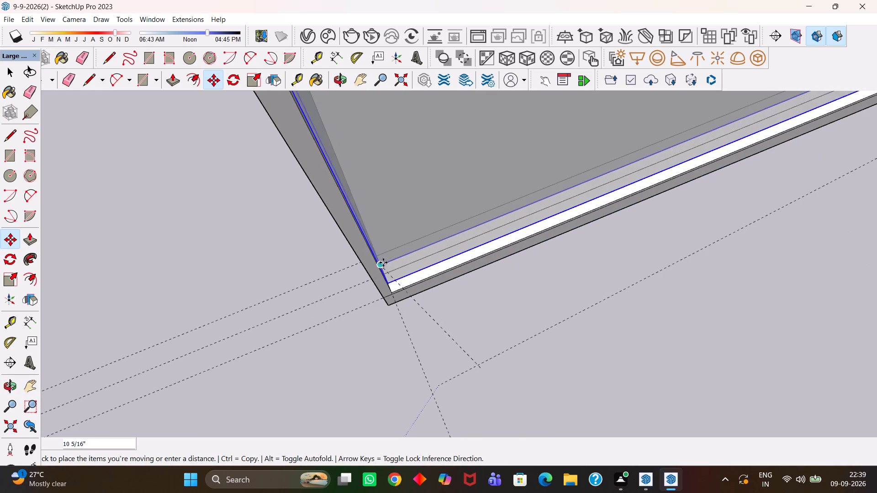
{"action": "left_click", "coordinate": [382, 262]}
Copy the shutter about 7' 3 1/16" into the last third, its outer bottom corner at the floor's front corner by the opposite side panel.
{"action": "scroll", "coordinate": [392, 277], "scroll_direction": "down", "scroll_amount": 9}
{"action": "scroll", "coordinate": [452, 307], "scroll_direction": "up", "scroll_amount": 1}
{"action": "middle_click_drag", "start_coordinate": [452, 307], "coordinate": [410, 300]}
{"action": "scroll", "coordinate": [410, 300], "scroll_direction": "down", "scroll_amount": 12}
{"action": "key", "text": "h"}
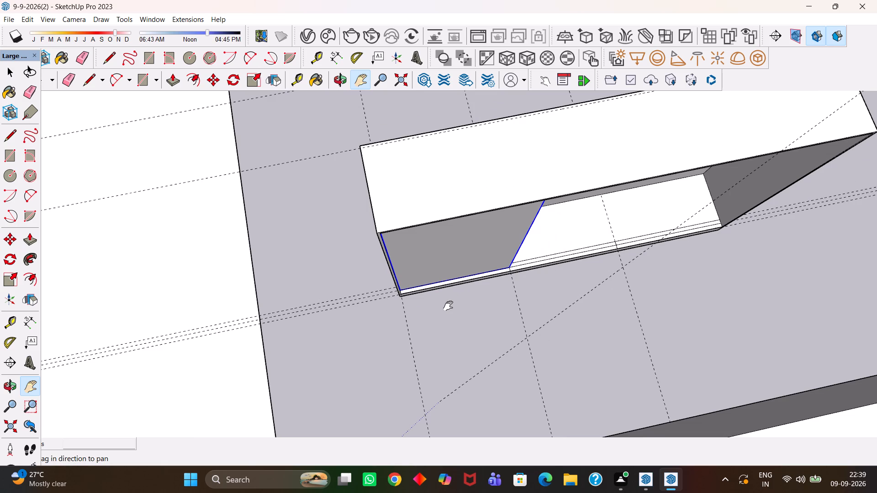
{"action": "key", "text": "h"}
{"action": "scroll", "coordinate": [463, 302], "scroll_direction": "down", "scroll_amount": 4}
{"action": "middle_click_drag", "start_coordinate": [485, 297], "coordinate": [454, 287]}
{"action": "scroll", "coordinate": [451, 265], "scroll_direction": "up", "scroll_amount": 7}
{"action": "key", "text": "h"}
{"action": "left_click_drag", "start_coordinate": [547, 297], "coordinate": [317, 326]}
{"action": "scroll", "coordinate": [307, 311], "scroll_direction": "up", "scroll_amount": 4}
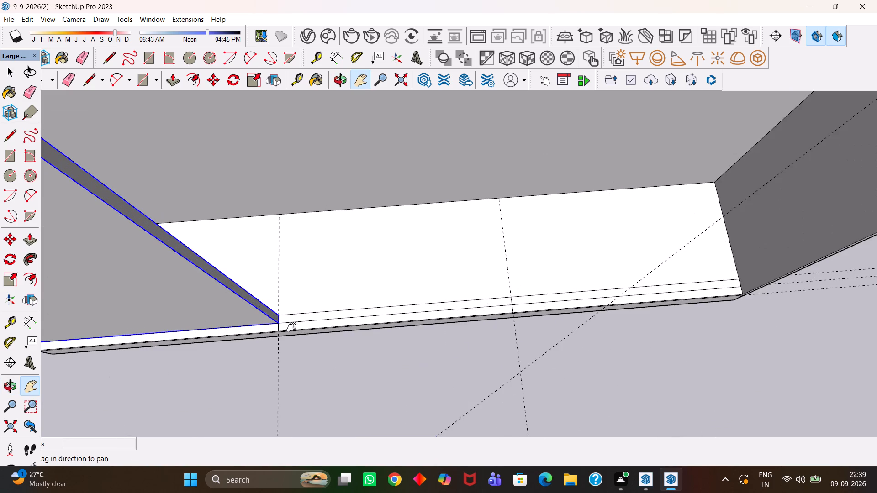
{"action": "scroll", "coordinate": [287, 331], "scroll_direction": "up", "scroll_amount": 4}
{"action": "key", "text": "m"}
{"action": "left_click", "coordinate": [275, 319]}
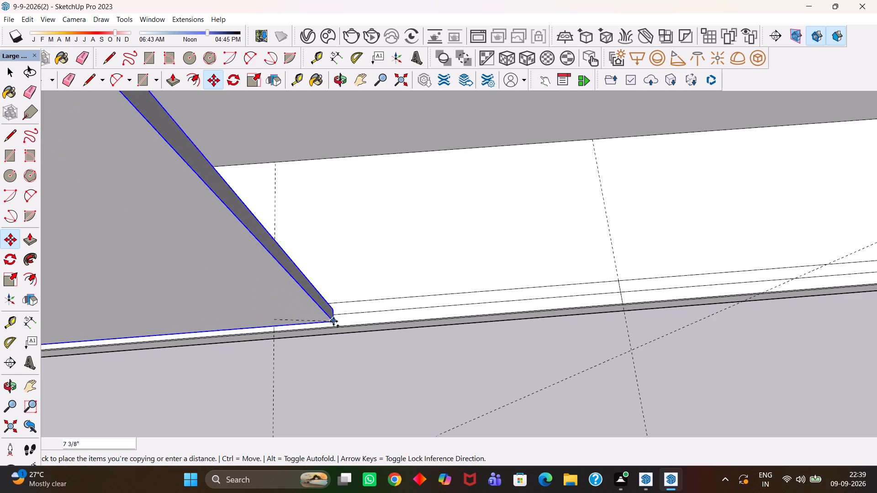
{"action": "key", "text": "h"}
{"action": "scroll", "coordinate": [388, 322], "scroll_direction": "down", "scroll_amount": 5}
{"action": "left_click_drag", "start_coordinate": [565, 316], "coordinate": [486, 318]}
{"action": "scroll", "coordinate": [508, 316], "scroll_direction": "up", "scroll_amount": 3}
{"action": "key", "text": "Escape"}
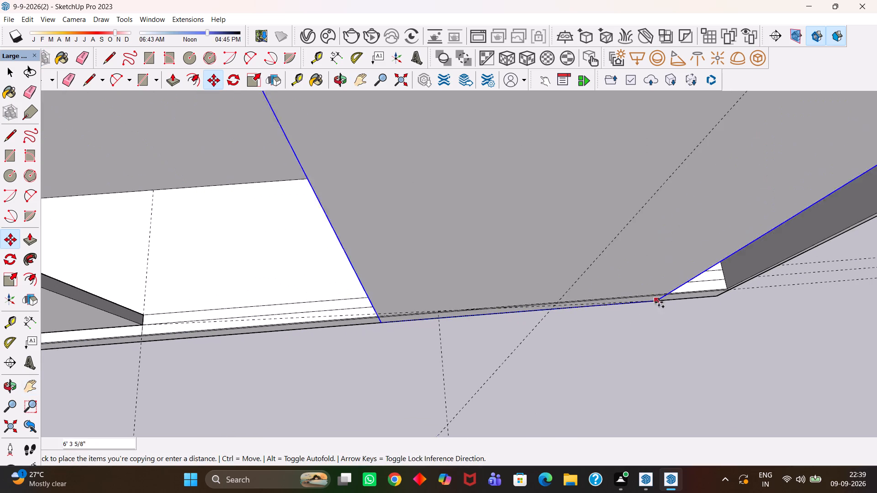
{"action": "left_click", "coordinate": [729, 287]}
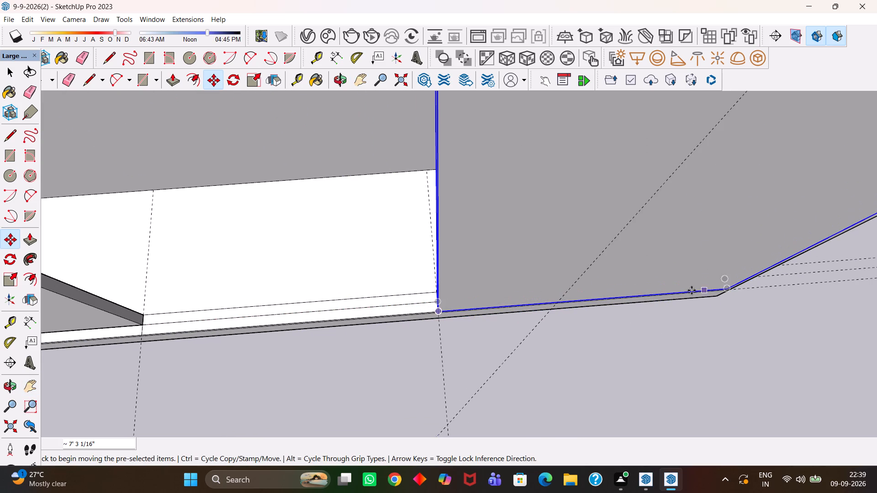
Copy the last-third shutter about 3' 7 9/16" into the middle third, setting it on the rear track strip.
{"action": "scroll", "coordinate": [676, 290], "scroll_direction": "down", "scroll_amount": 4}
{"action": "key", "text": "m"}
{"action": "left_click", "coordinate": [704, 283]}
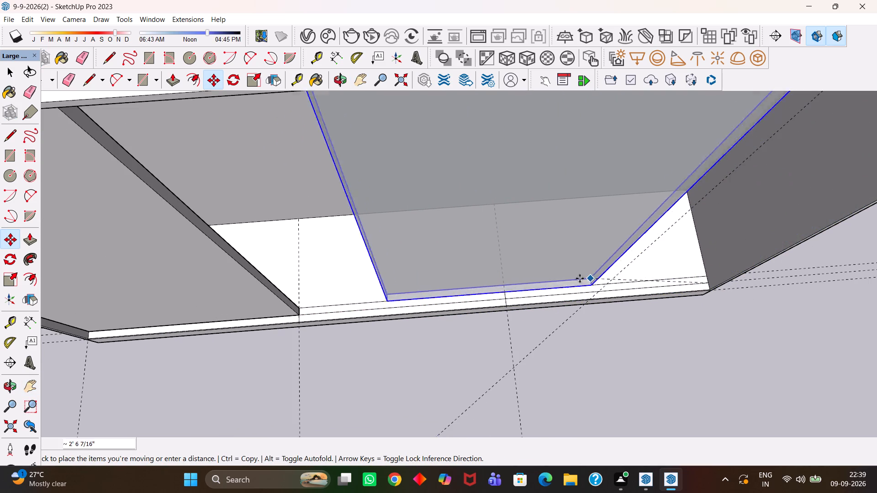
{"action": "scroll", "coordinate": [499, 288], "scroll_direction": "up", "scroll_amount": 2}
{"action": "left_click", "coordinate": [502, 291]}
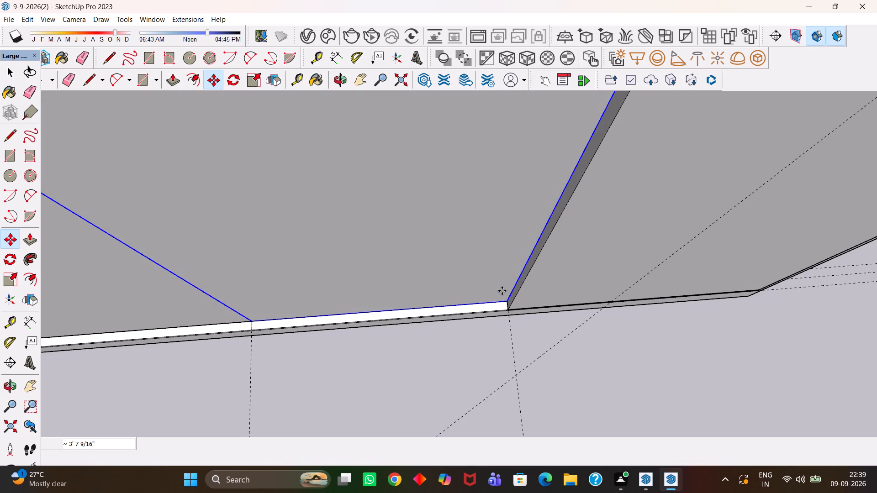
Move the first-third shutter straight forward from the rear track onto the front track, level with the last-third shutter.
{"action": "key", "text": "h"}
{"action": "scroll", "coordinate": [502, 294], "scroll_direction": "down", "scroll_amount": 7}
{"action": "scroll", "coordinate": [391, 319], "scroll_direction": "up", "scroll_amount": 1}
{"action": "middle_click_drag", "start_coordinate": [391, 319], "coordinate": [392, 281]}
{"action": "scroll", "coordinate": [392, 281], "scroll_direction": "up", "scroll_amount": 1}
{"action": "key", "text": "space"}
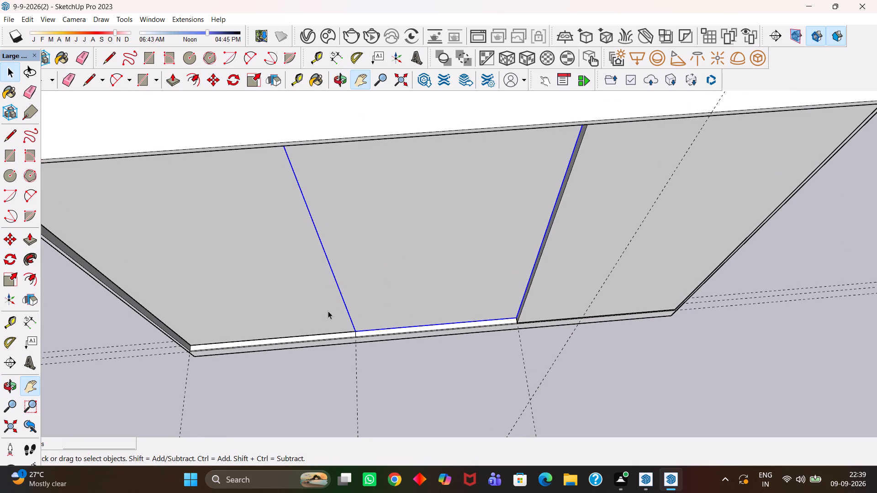
{"action": "left_click", "coordinate": [326, 309]}
{"action": "scroll", "coordinate": [327, 310], "scroll_direction": "up", "scroll_amount": 4}
{"action": "key", "text": "m"}
{"action": "left_click", "coordinate": [363, 340]}
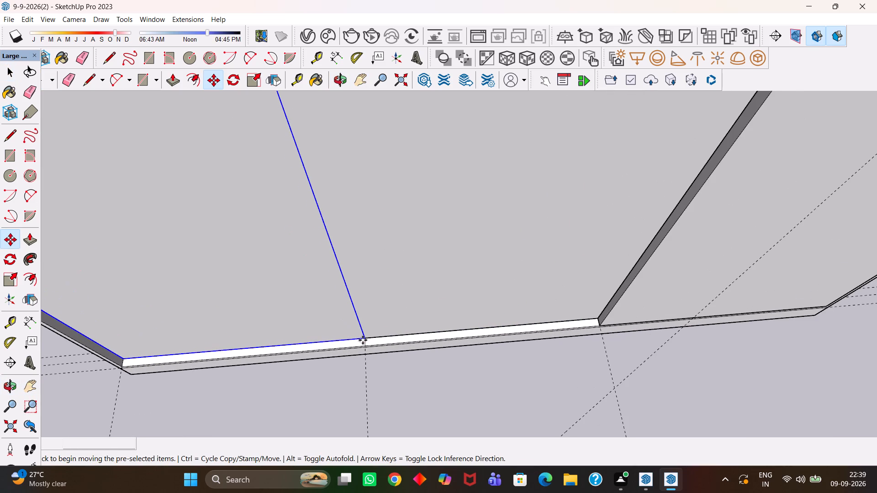
{"action": "left_click", "coordinate": [363, 345]}
Erase the front-to-back guides and the diagonal guide running across the wardrobe.
{"action": "key", "text": "h"}
{"action": "scroll", "coordinate": [365, 346], "scroll_direction": "down", "scroll_amount": 6}
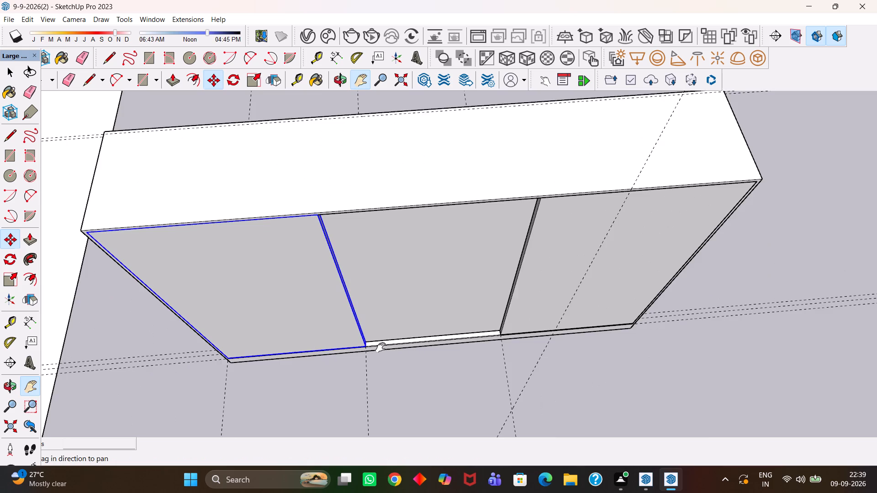
{"action": "scroll", "coordinate": [380, 347], "scroll_direction": "down", "scroll_amount": 7}
{"action": "middle_click_drag", "start_coordinate": [395, 350], "coordinate": [375, 348]}
{"action": "scroll", "coordinate": [375, 348], "scroll_direction": "up", "scroll_amount": 3}
{"action": "middle_click", "coordinate": [378, 351]}
{"action": "scroll", "coordinate": [379, 351], "scroll_direction": "up", "scroll_amount": 3}
{"action": "key", "text": "e"}
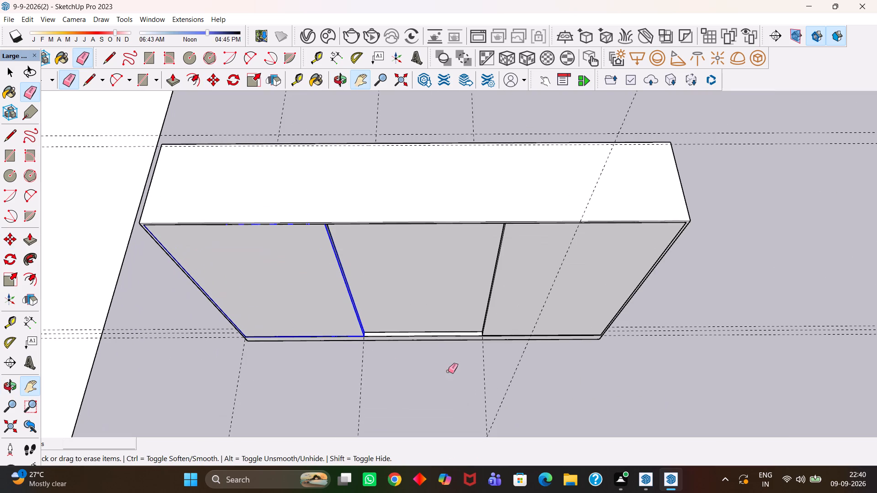
{"action": "left_click_drag", "start_coordinate": [491, 381], "coordinate": [500, 393]}
{"action": "left_click_drag", "start_coordinate": [511, 395], "coordinate": [437, 386]}
{"action": "left_click_drag", "start_coordinate": [354, 383], "coordinate": [370, 390]}
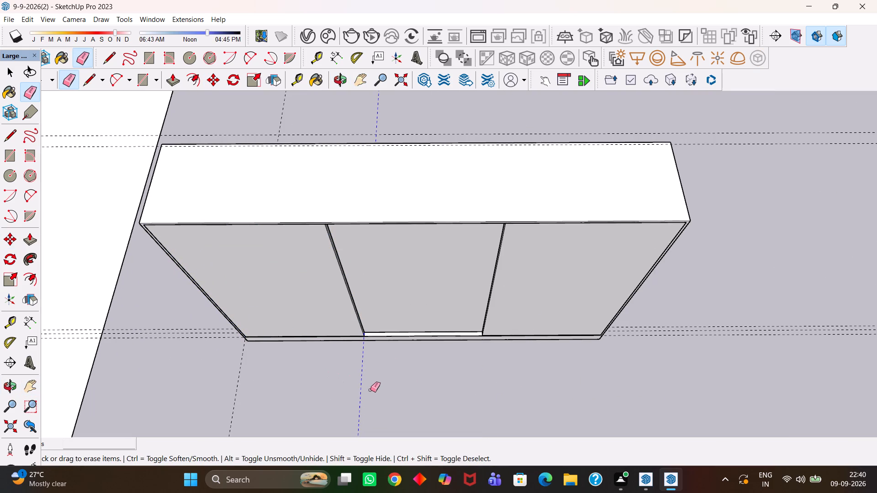
{"action": "left_click_drag", "start_coordinate": [370, 390], "coordinate": [233, 382]}
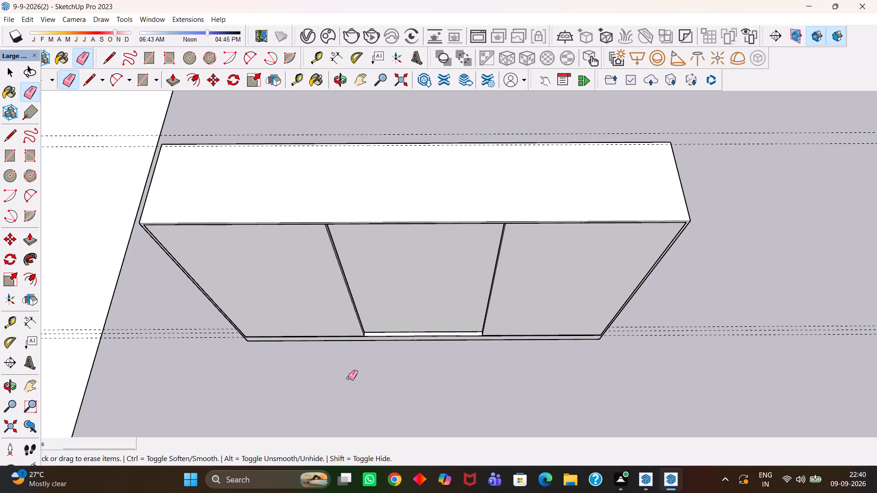
Erase the lengthwise guides running along the wardrobe's bottom front edge.
{"action": "scroll", "coordinate": [348, 378], "scroll_direction": "up", "scroll_amount": 1}
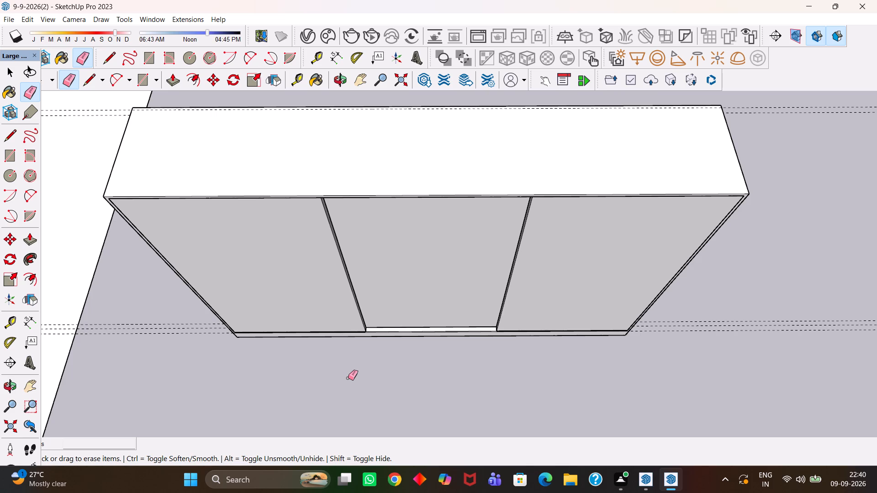
{"action": "scroll", "coordinate": [348, 379], "scroll_direction": "down", "scroll_amount": 1}
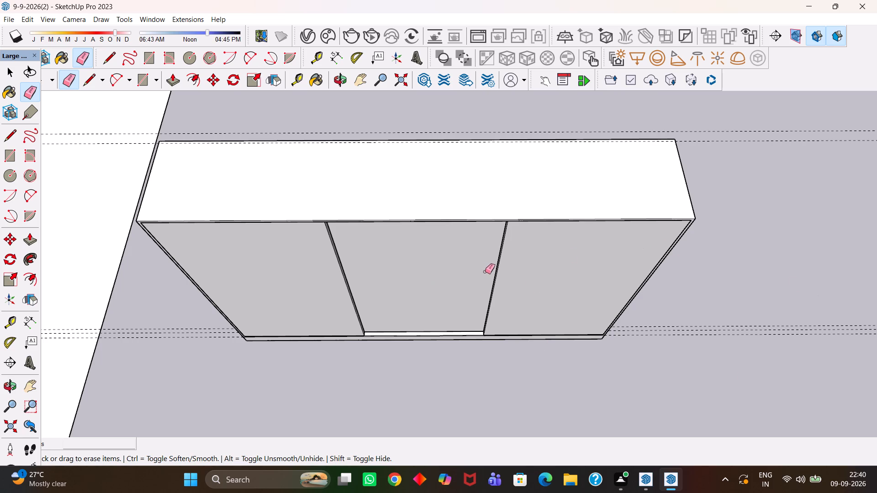
{"action": "scroll", "coordinate": [475, 276], "scroll_direction": "down", "scroll_amount": 7}
{"action": "scroll", "coordinate": [473, 308], "scroll_direction": "up", "scroll_amount": 3}
{"action": "middle_click", "coordinate": [473, 308]}
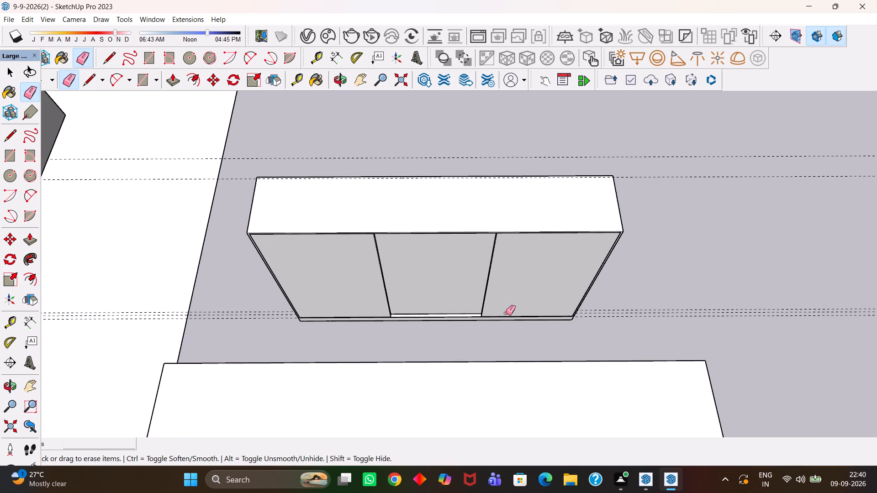
{"action": "scroll", "coordinate": [506, 313], "scroll_direction": "up", "scroll_amount": 3}
{"action": "scroll", "coordinate": [506, 313], "scroll_direction": "down", "scroll_amount": 3}
{"action": "middle_click_drag", "start_coordinate": [492, 314], "coordinate": [495, 317]}
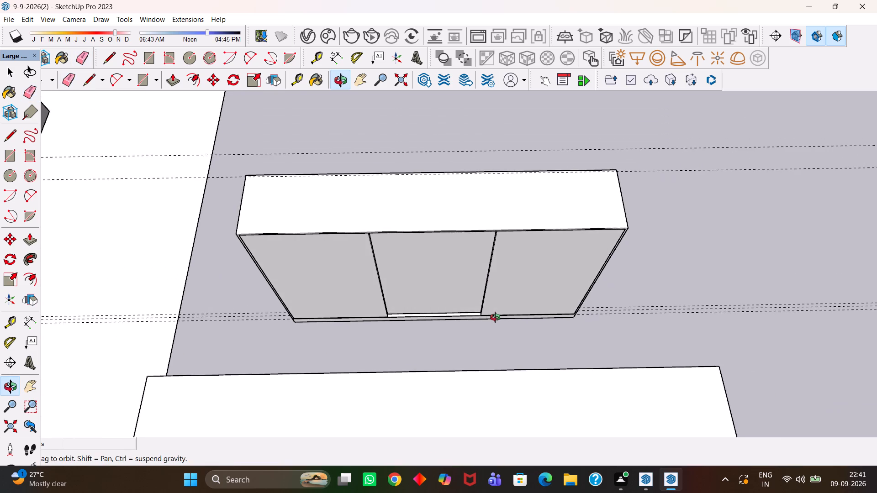
{"action": "middle_click_drag", "start_coordinate": [495, 317], "coordinate": [494, 319]}
{"action": "key", "text": "e"}
{"action": "scroll", "coordinate": [494, 319], "scroll_direction": "up", "scroll_amount": 1}
{"action": "left_click_drag", "start_coordinate": [641, 303], "coordinate": [646, 321]}
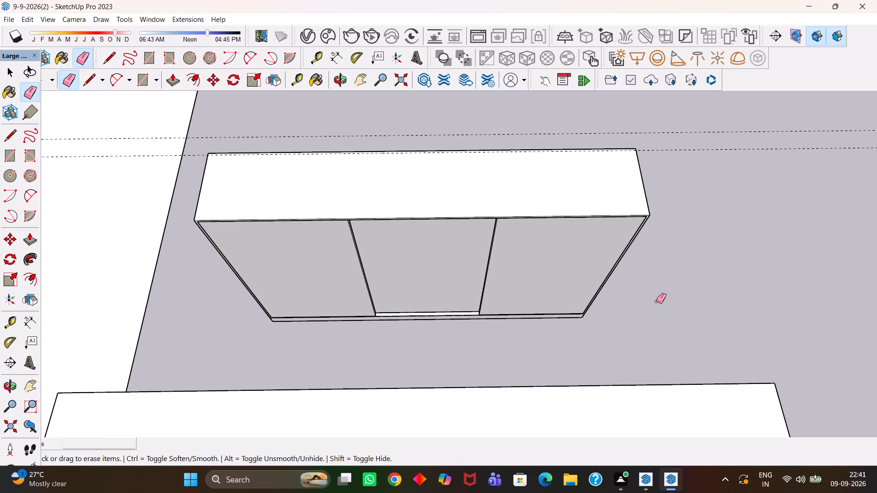
Erase the two remaining lengthwise guides at the back of the wardrobe.
{"action": "scroll", "coordinate": [656, 301], "scroll_direction": "down", "scroll_amount": 6}
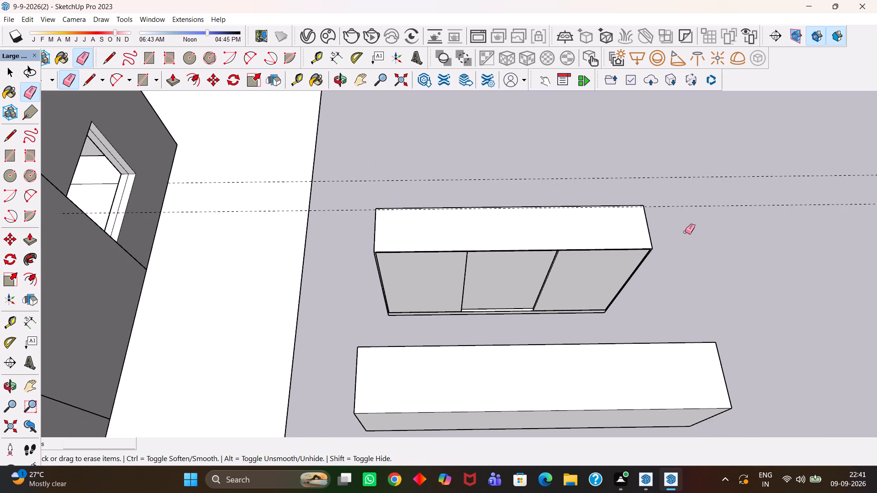
{"action": "left_click_drag", "start_coordinate": [685, 232], "coordinate": [658, 184]}
{"action": "left_click_drag", "start_coordinate": [652, 175], "coordinate": [643, 178]}
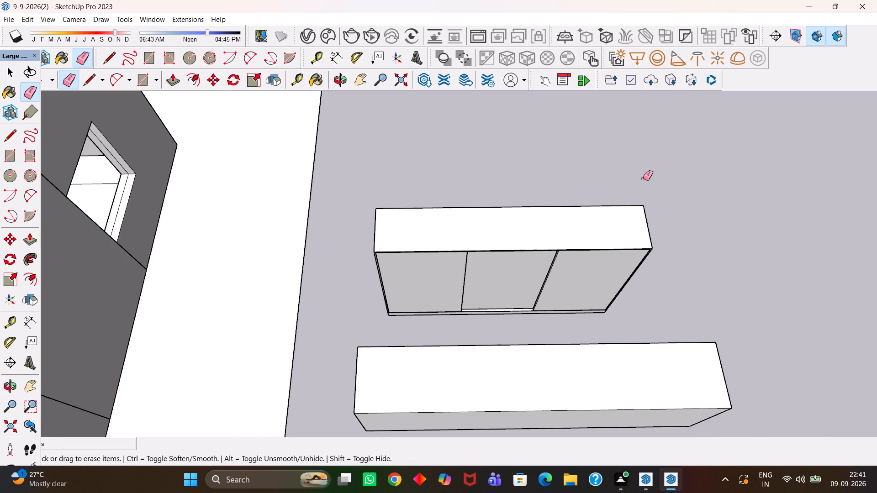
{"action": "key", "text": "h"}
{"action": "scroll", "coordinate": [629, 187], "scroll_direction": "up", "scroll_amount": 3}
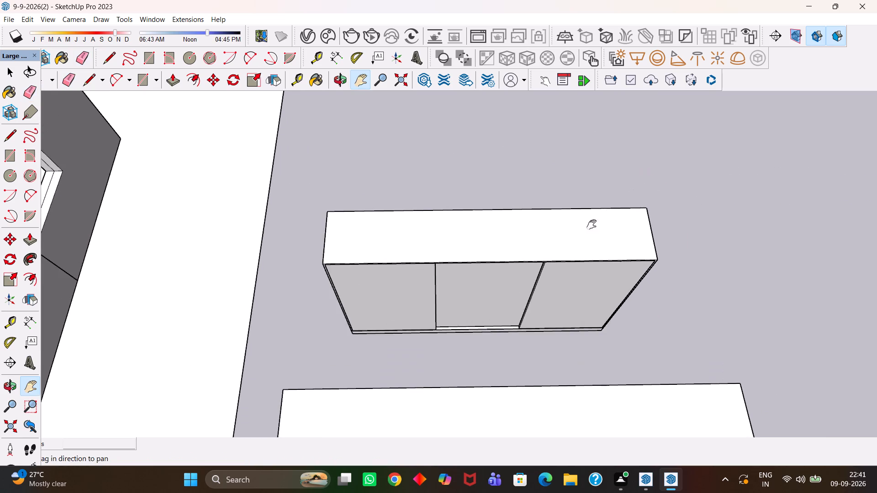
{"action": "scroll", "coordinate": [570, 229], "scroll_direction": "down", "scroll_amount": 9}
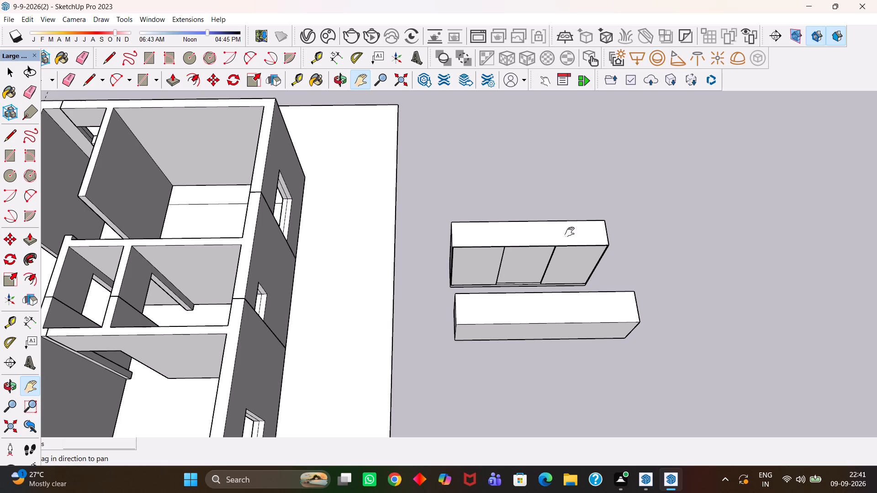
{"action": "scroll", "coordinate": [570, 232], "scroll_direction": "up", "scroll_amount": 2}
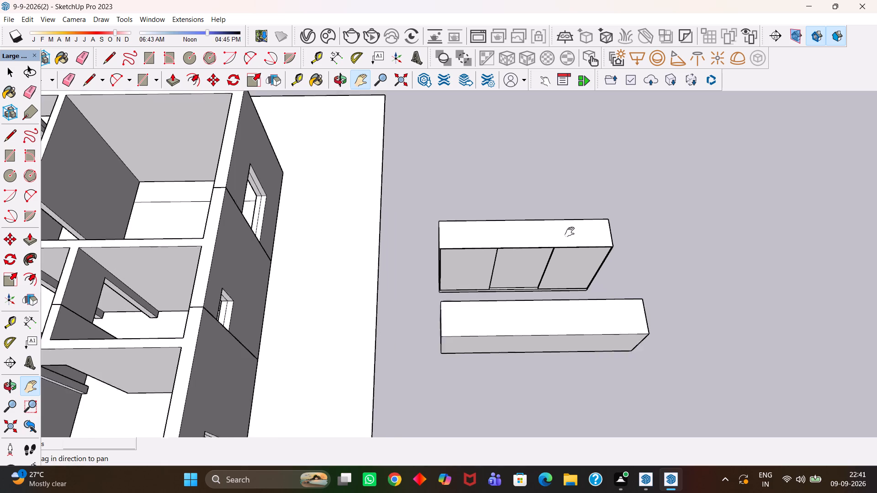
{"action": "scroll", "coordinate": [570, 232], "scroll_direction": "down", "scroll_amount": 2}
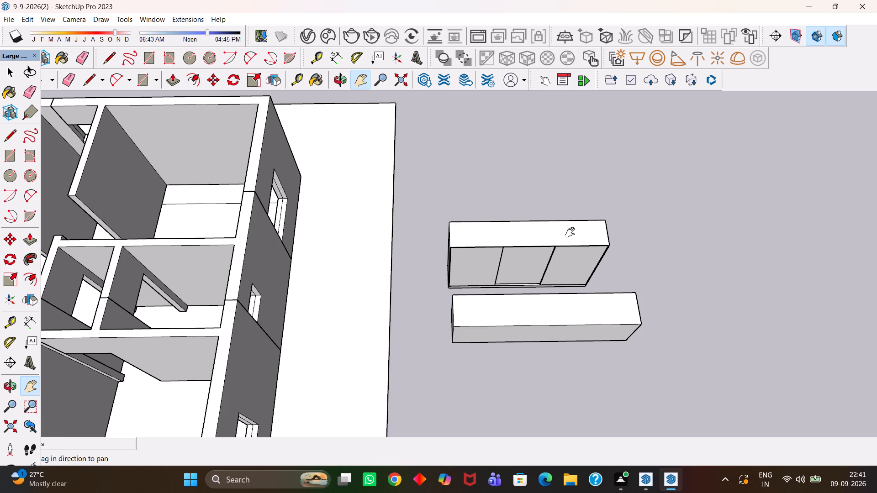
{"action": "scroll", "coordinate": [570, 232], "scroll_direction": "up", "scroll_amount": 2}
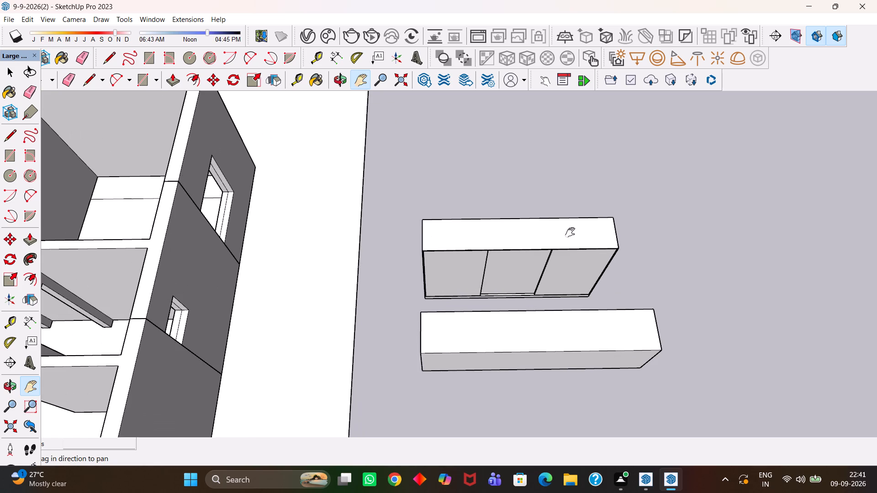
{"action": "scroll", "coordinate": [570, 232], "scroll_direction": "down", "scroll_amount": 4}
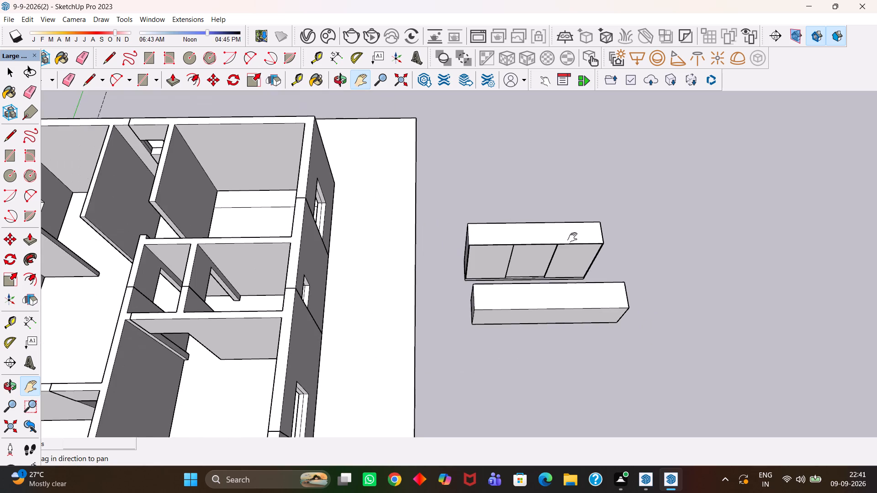
Open the plain box group in front of the wardrobe and divide its upper front edge into 6 segments.
{"action": "scroll", "coordinate": [575, 255], "scroll_direction": "up", "scroll_amount": 7}
{"action": "middle_click_drag", "start_coordinate": [529, 286], "coordinate": [524, 286]}
{"action": "scroll", "coordinate": [530, 294], "scroll_direction": "up", "scroll_amount": 1}
{"action": "scroll", "coordinate": [524, 286], "scroll_direction": "down", "scroll_amount": 3}
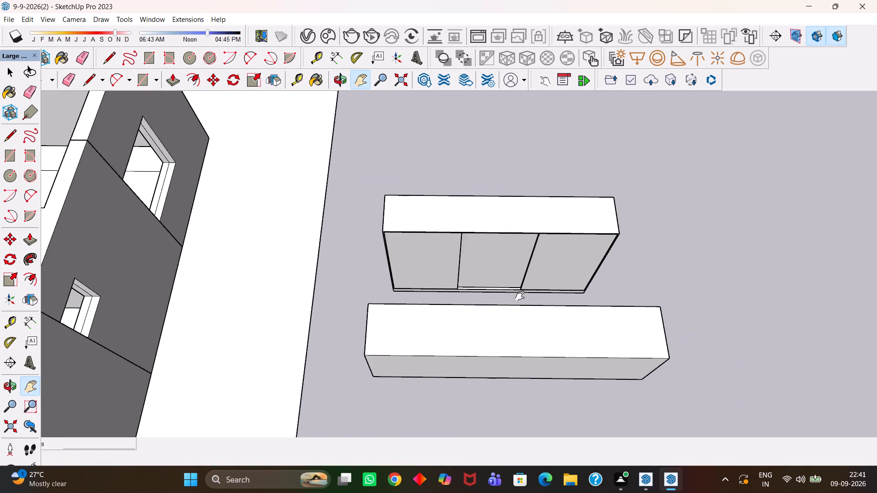
{"action": "middle_click_drag", "start_coordinate": [519, 303], "coordinate": [524, 295]}
{"action": "scroll", "coordinate": [524, 295], "scroll_direction": "up", "scroll_amount": 2}
{"action": "key", "text": "space"}
{"action": "left_click", "coordinate": [532, 336]}
{"action": "double_click", "coordinate": [532, 336]}
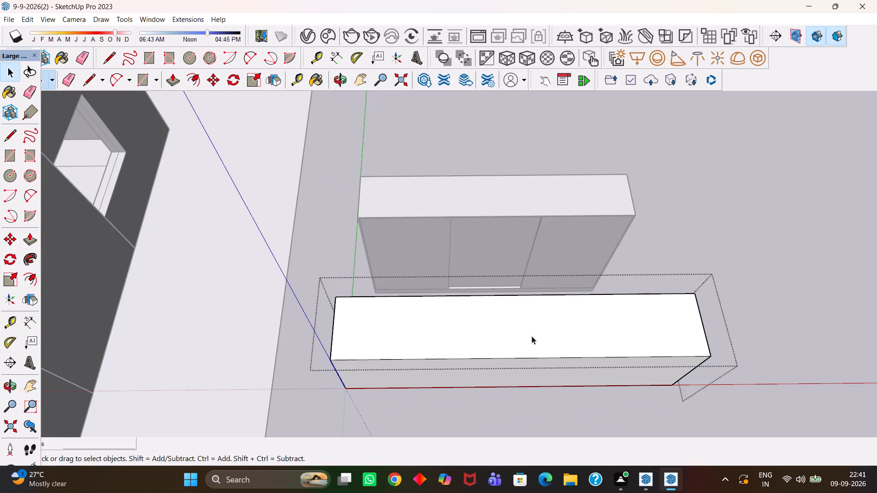
{"action": "middle_click_drag", "start_coordinate": [532, 337], "coordinate": [539, 308]}
{"action": "scroll", "coordinate": [539, 308], "scroll_direction": "up", "scroll_amount": 1}
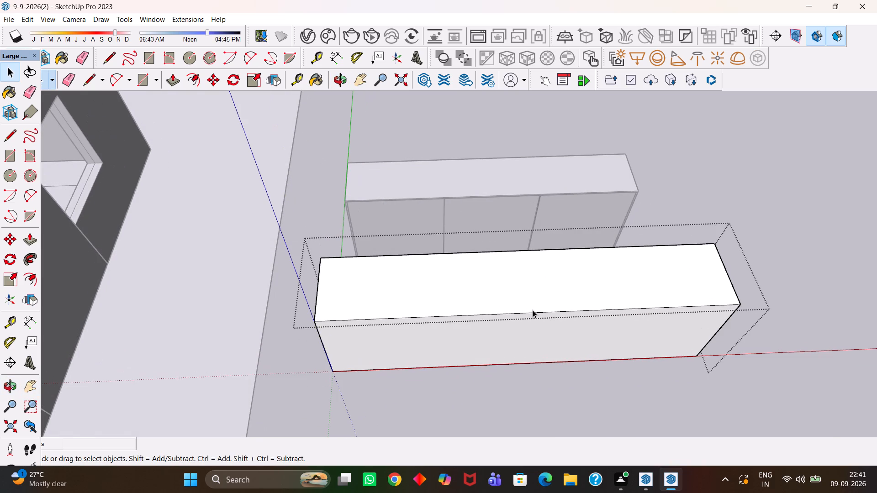
{"action": "left_click", "coordinate": [535, 312]}
{"action": "right_click", "coordinate": [536, 312]}
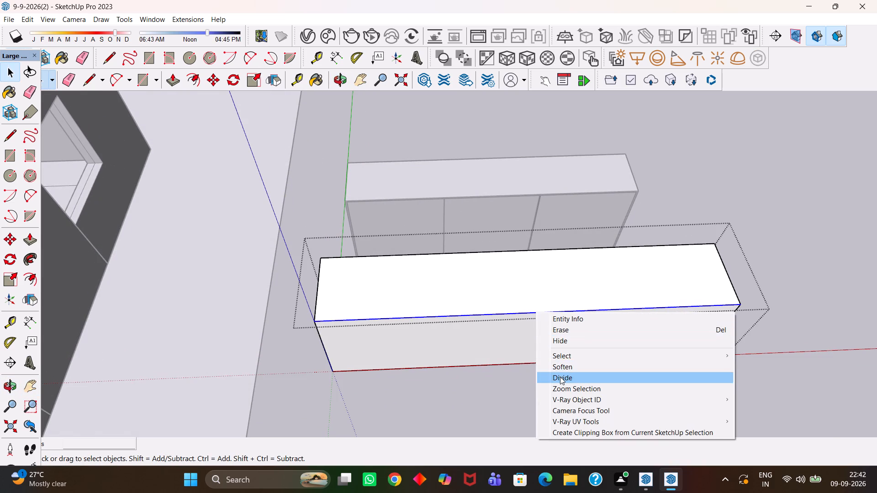
{"action": "left_click", "coordinate": [560, 377]}
{"action": "key", "text": "6"}
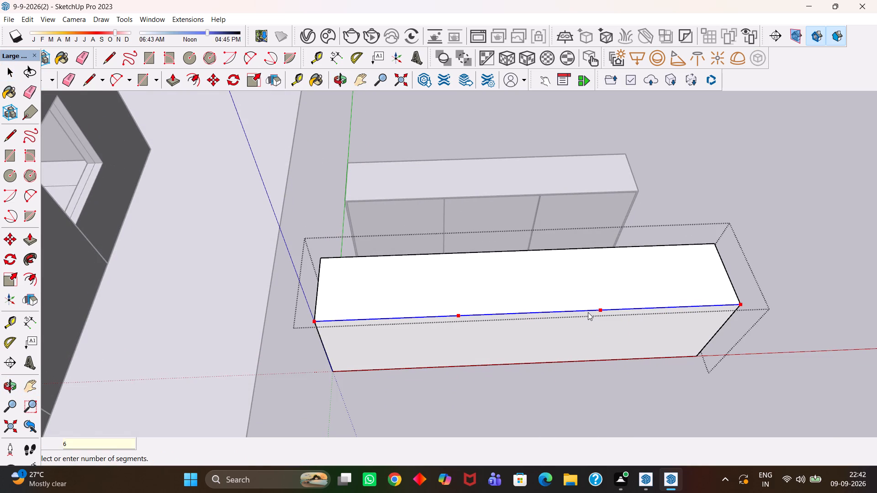
{"action": "key", "text": "Return"}
Place a vertical guide on the box's front face, 1' 10" in from its far end edge, at the division point.
{"action": "left_click", "coordinate": [608, 308]}
{"action": "key", "text": "t"}
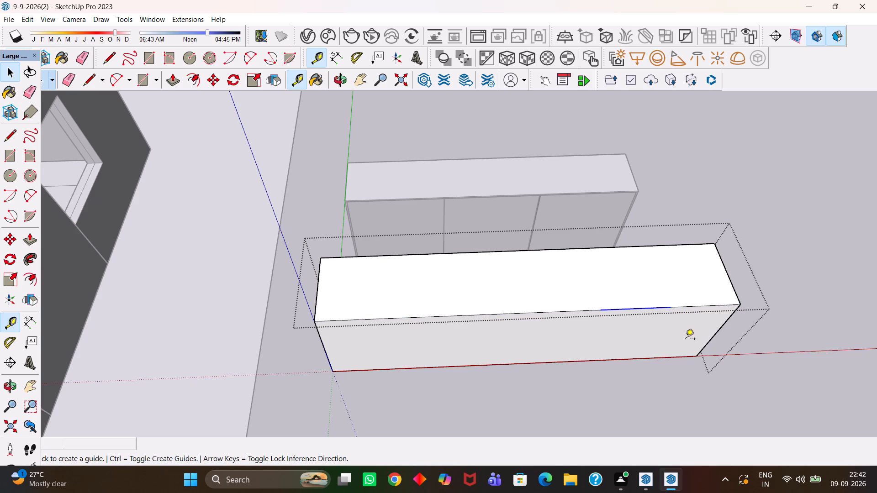
{"action": "left_click", "coordinate": [709, 341]}
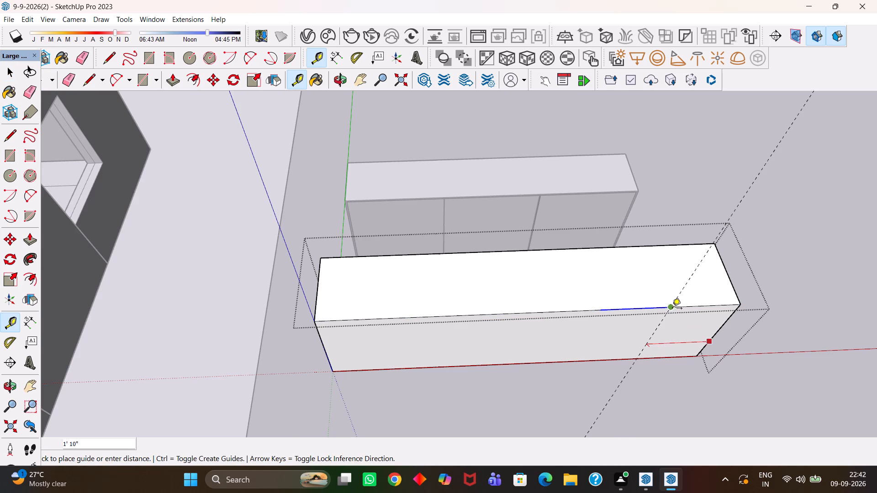
{"action": "left_click", "coordinate": [672, 309]}
Draw a 3' vertical line along the guide to split off the last sixth of the box's front face.
{"action": "key", "text": "h"}
{"action": "scroll", "coordinate": [670, 312], "scroll_direction": "up", "scroll_amount": 3}
{"action": "left_click_drag", "start_coordinate": [706, 325], "coordinate": [517, 237]}
{"action": "key", "text": "l"}
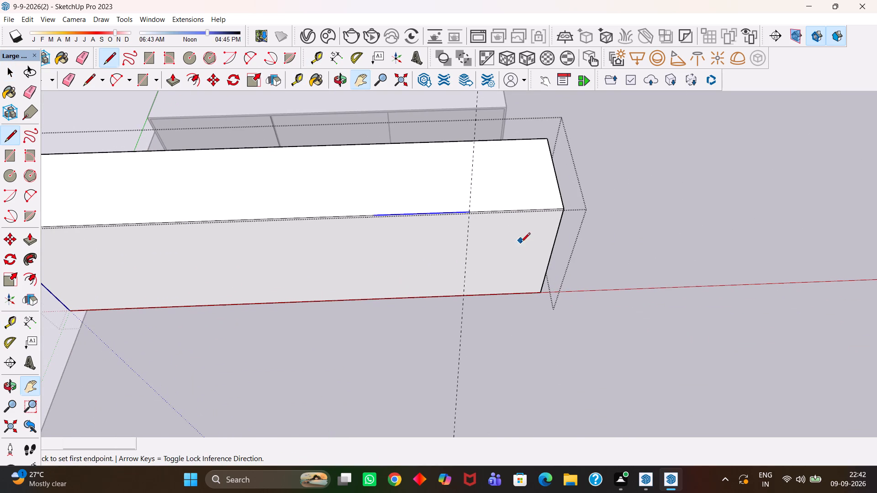
{"action": "left_click", "coordinate": [468, 212]}
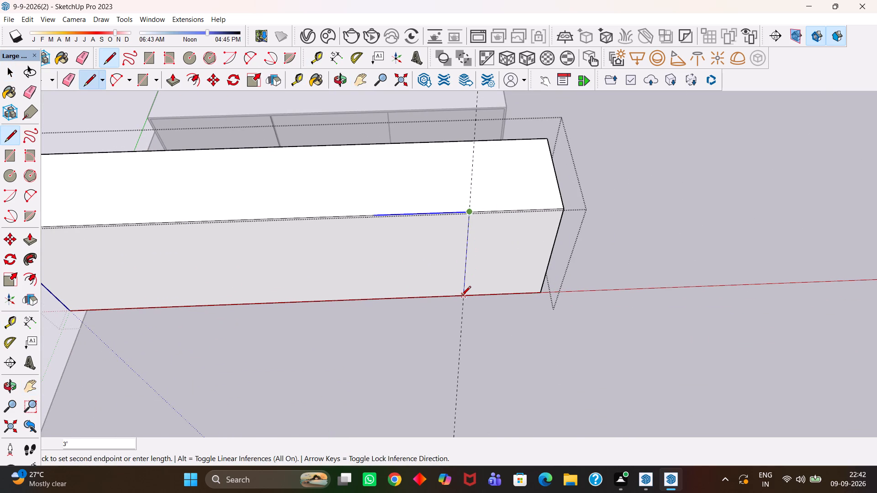
{"action": "left_click", "coordinate": [461, 296]}
Copy the split-off end section of the front face forward, clear of the box.
{"action": "key", "text": "space"}
{"action": "left_click", "coordinate": [491, 264]}
{"action": "scroll", "coordinate": [491, 264], "scroll_direction": "down", "scroll_amount": 4}
{"action": "key", "text": "m"}
{"action": "left_click", "coordinate": [494, 266]}
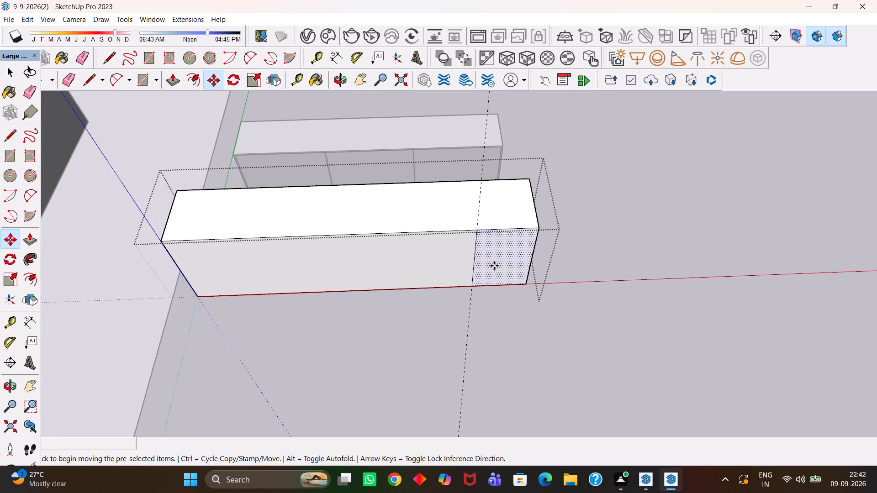
{"action": "left_click", "coordinate": [493, 333]}
Extrude the copied face 18 mm to form a shutter panel.
{"action": "key", "text": "p"}
{"action": "scroll", "coordinate": [495, 332], "scroll_direction": "up", "scroll_amount": 1}
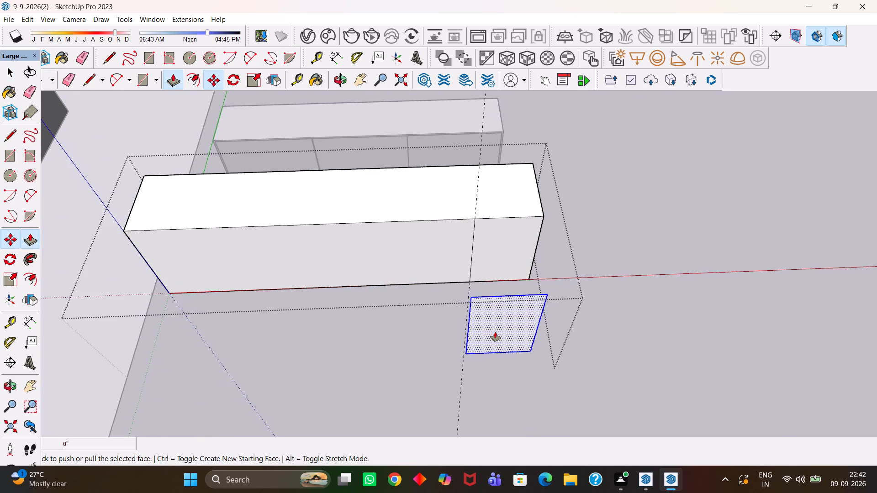
{"action": "left_click", "coordinate": [495, 332]}
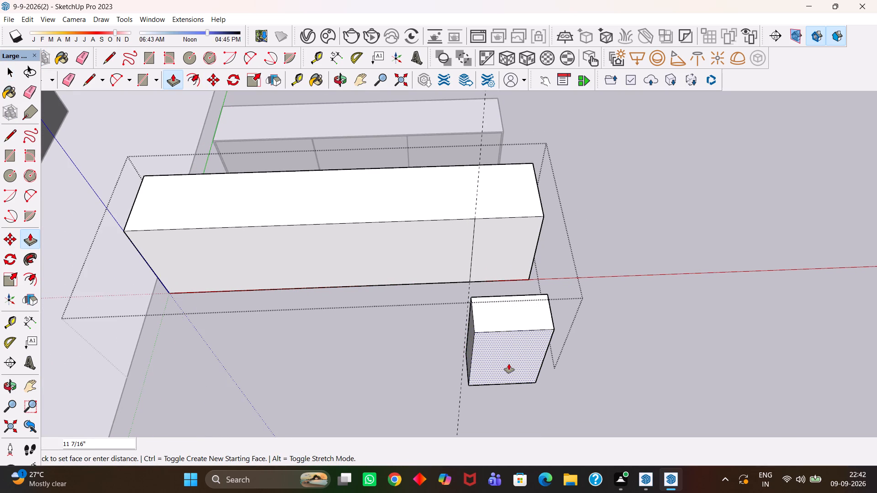
{"action": "type", "text": "18mm"}
{"action": "key", "text": "Return"}
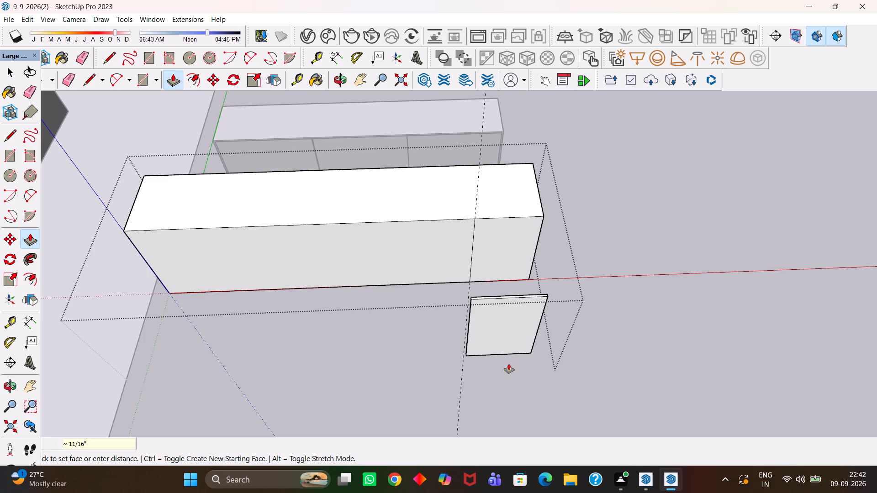
Make the 18 mm shutter panel a group.
{"action": "scroll", "coordinate": [509, 365], "scroll_direction": "down", "scroll_amount": 3}
{"action": "scroll", "coordinate": [508, 367], "scroll_direction": "up", "scroll_amount": 2}
{"action": "key", "text": "space"}
{"action": "triple_click", "coordinate": [500, 334]}
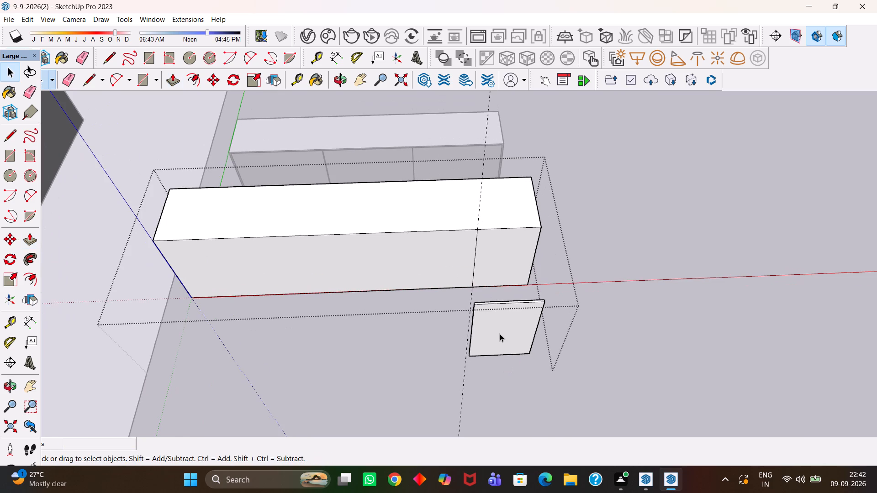
{"action": "right_click", "coordinate": [500, 334]}
{"action": "left_click", "coordinate": [548, 219]}
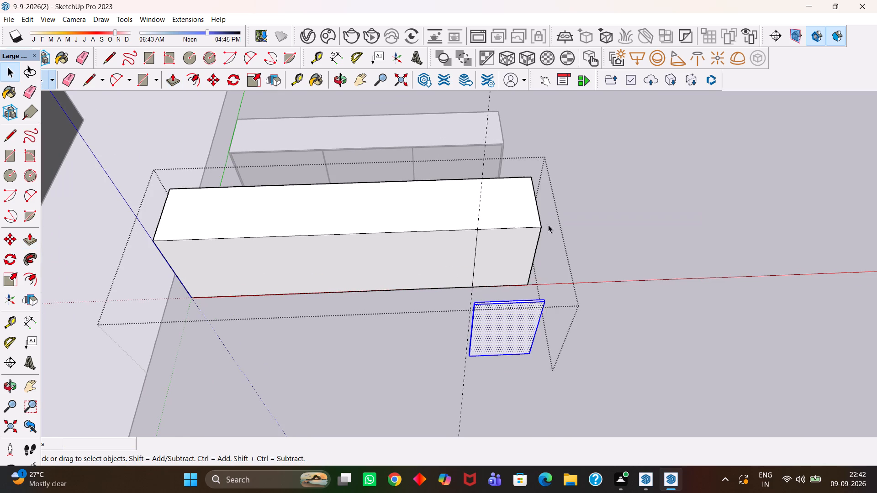
Make all the connected geometry of the box a separate group.
{"action": "scroll", "coordinate": [525, 307], "scroll_direction": "up", "scroll_amount": 2}
{"action": "middle_click_drag", "start_coordinate": [524, 316], "coordinate": [523, 328]}
{"action": "left_click", "coordinate": [501, 248]}
{"action": "triple_click", "coordinate": [501, 248]}
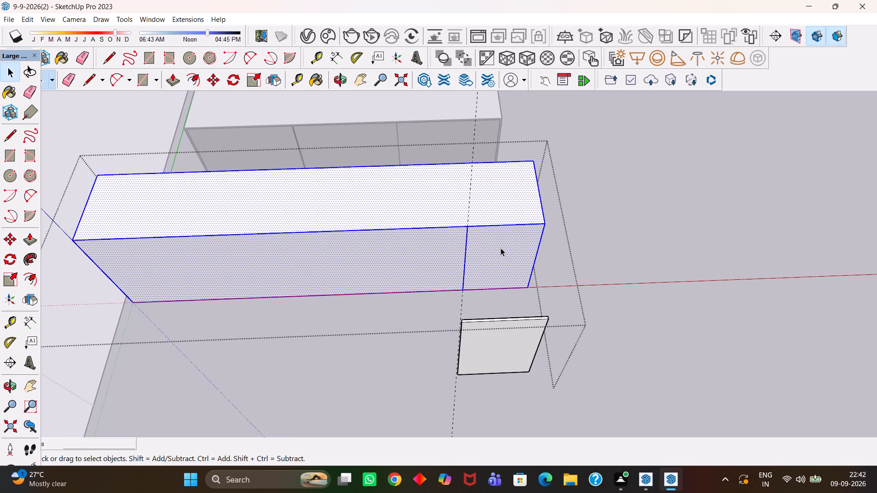
{"action": "right_click", "coordinate": [501, 248]}
{"action": "left_click", "coordinate": [541, 335]}
Move the shutter panel by its upper outer corner onto the box's upper front corner, covering the last sixth of the front.
{"action": "scroll", "coordinate": [482, 342], "scroll_direction": "up", "scroll_amount": 1}
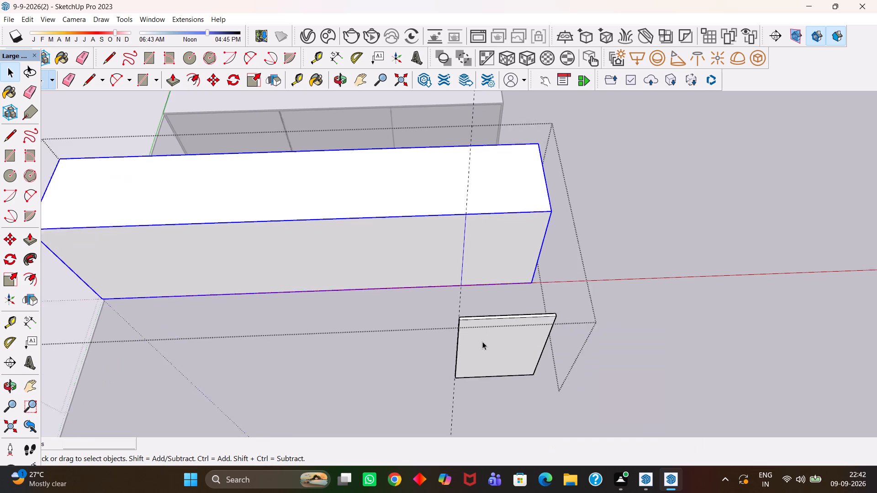
{"action": "scroll", "coordinate": [482, 341], "scroll_direction": "up", "scroll_amount": 1}
{"action": "left_click", "coordinate": [484, 341]}
{"action": "middle_click_drag", "start_coordinate": [507, 338], "coordinate": [507, 347]}
{"action": "scroll", "coordinate": [507, 346], "scroll_direction": "up", "scroll_amount": 3}
{"action": "key", "text": "m"}
{"action": "left_click", "coordinate": [583, 314]}
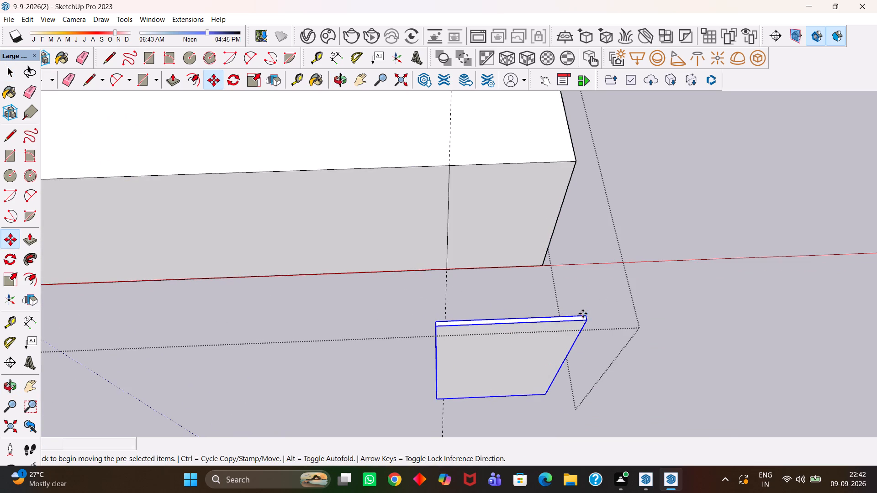
{"action": "left_click", "coordinate": [576, 161]}
Inside the shutter group, push the narrow side face at the guide inward by 5 mm.
{"action": "scroll", "coordinate": [481, 176], "scroll_direction": "up", "scroll_amount": 7}
{"action": "middle_click_drag", "start_coordinate": [436, 181], "coordinate": [493, 184]}
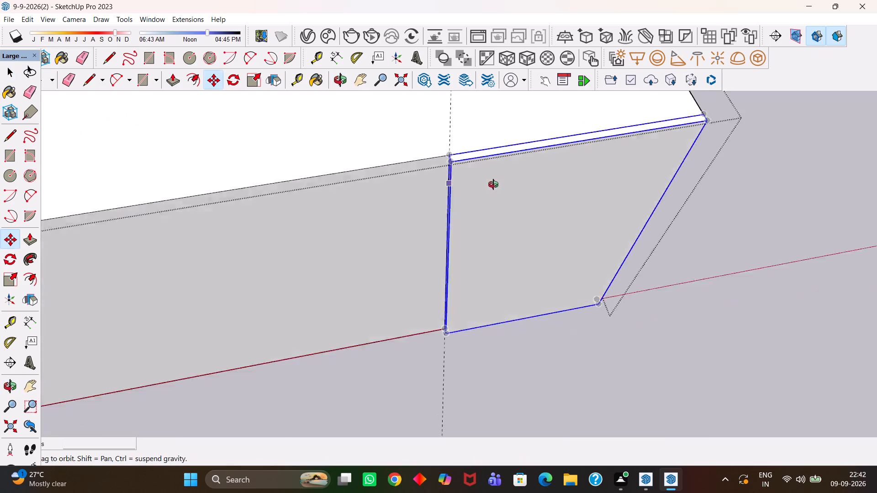
{"action": "middle_click_drag", "start_coordinate": [493, 184], "coordinate": [548, 176]}
{"action": "scroll", "coordinate": [549, 176], "scroll_direction": "up", "scroll_amount": 1}
{"action": "scroll", "coordinate": [547, 178], "scroll_direction": "down", "scroll_amount": 4}
{"action": "key", "text": "h"}
{"action": "left_click_drag", "start_coordinate": [477, 181], "coordinate": [501, 270]}
{"action": "scroll", "coordinate": [519, 272], "scroll_direction": "up", "scroll_amount": 9}
{"action": "middle_click", "coordinate": [507, 267]}
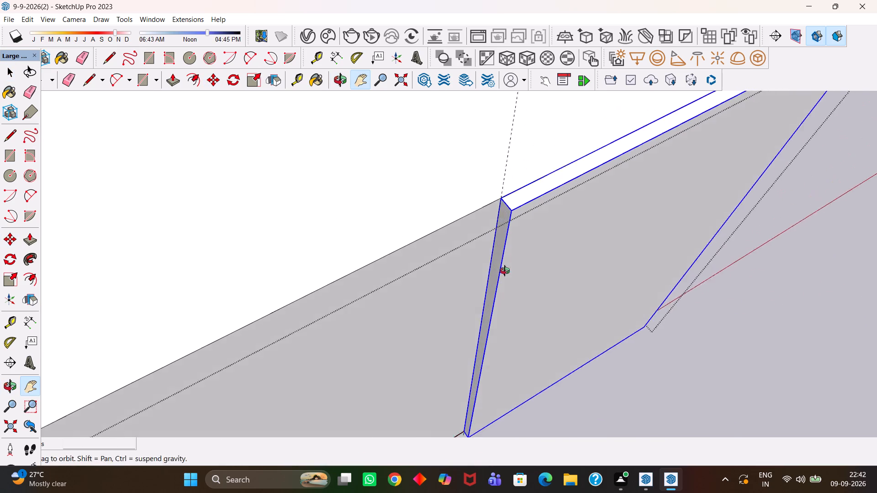
{"action": "scroll", "coordinate": [505, 271], "scroll_direction": "up", "scroll_amount": 2}
{"action": "key", "text": "space"}
{"action": "double_click", "coordinate": [500, 251]}
{"action": "left_click", "coordinate": [500, 245]}
{"action": "key", "text": "p"}
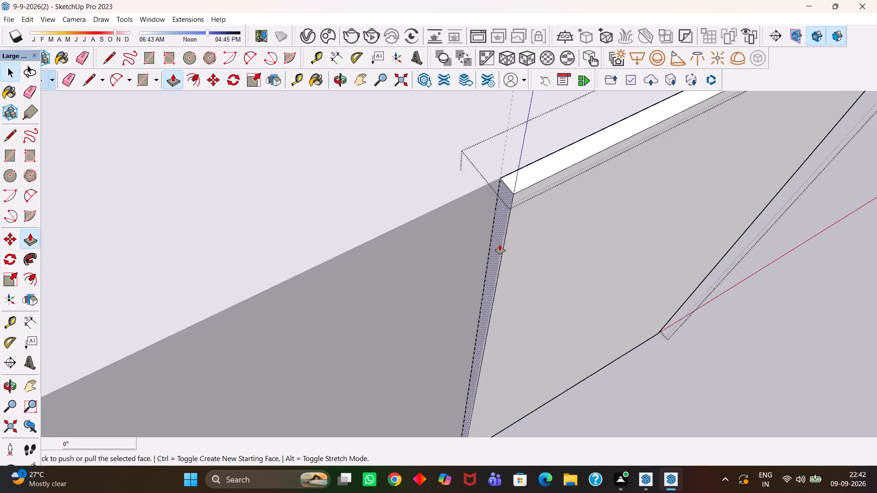
{"action": "left_click", "coordinate": [500, 245]}
{"action": "type", "text": "5mm"}
{"action": "key", "text": "Return"}
{"action": "key", "text": "h"}
{"action": "scroll", "coordinate": [531, 236], "scroll_direction": "down", "scroll_amount": 12}
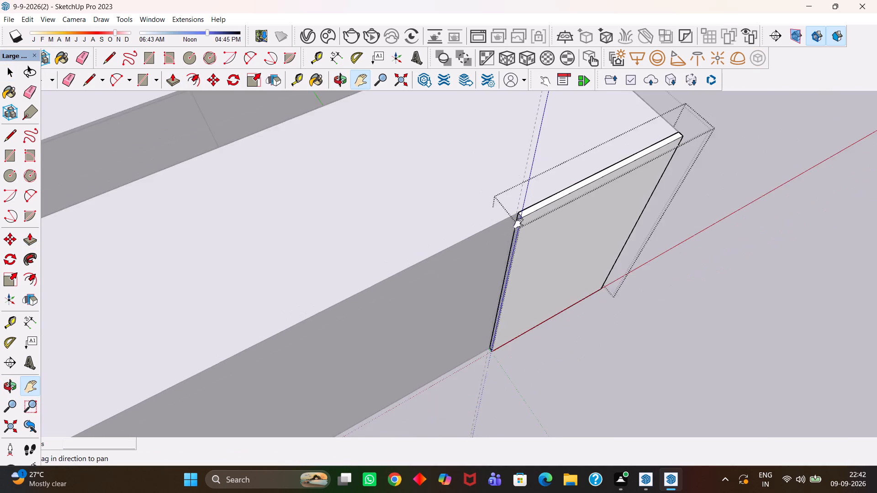
{"action": "scroll", "coordinate": [518, 223], "scroll_direction": "down", "scroll_amount": 10}
{"action": "middle_click_drag", "start_coordinate": [592, 299], "coordinate": [486, 313]}
{"action": "scroll", "coordinate": [592, 299], "scroll_direction": "up", "scroll_amount": 1}
{"action": "scroll", "coordinate": [508, 312], "scroll_direction": "down", "scroll_amount": 2}
{"action": "key", "text": "space"}
{"action": "left_click", "coordinate": [486, 358]}
Copy the shutter about 9' 2 3/16" along the box to the front corner at its opposite end.
{"action": "left_click", "coordinate": [487, 323]}
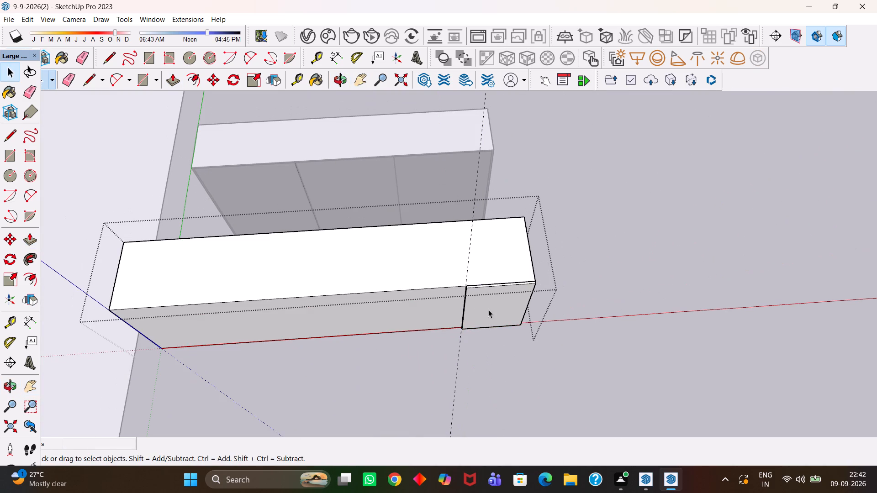
{"action": "middle_click", "coordinate": [488, 307]}
{"action": "scroll", "coordinate": [488, 308], "scroll_direction": "up", "scroll_amount": 2}
{"action": "key", "text": "m"}
{"action": "scroll", "coordinate": [465, 283], "scroll_direction": "up", "scroll_amount": 7}
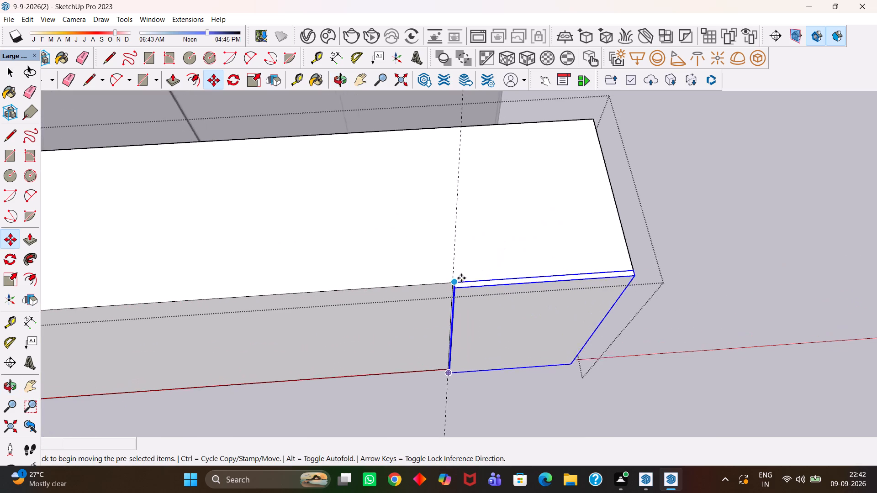
{"action": "scroll", "coordinate": [461, 278], "scroll_direction": "up", "scroll_amount": 1}
{"action": "left_click", "coordinate": [453, 278]}
{"action": "key", "text": "h"}
{"action": "scroll", "coordinate": [366, 278], "scroll_direction": "down", "scroll_amount": 6}
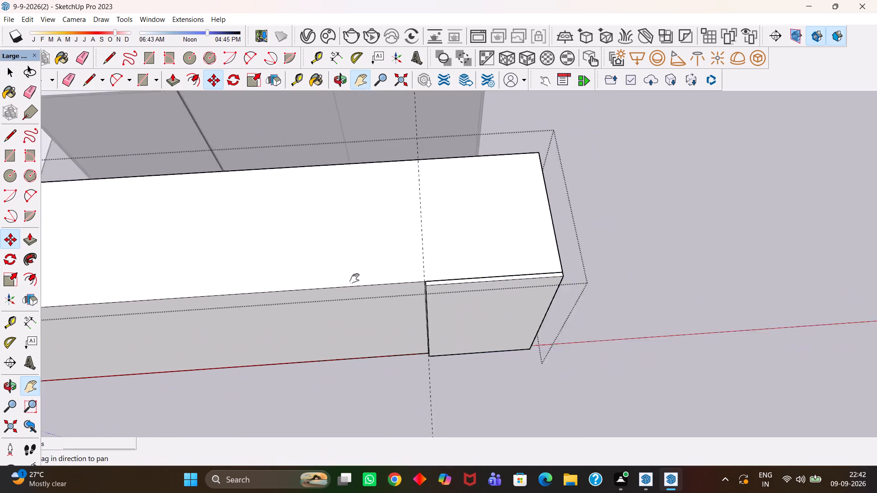
{"action": "left_click_drag", "start_coordinate": [294, 273], "coordinate": [555, 267]}
{"action": "left_click_drag", "start_coordinate": [370, 265], "coordinate": [568, 240]}
{"action": "left_click_drag", "start_coordinate": [403, 261], "coordinate": [445, 255]}
{"action": "scroll", "coordinate": [407, 284], "scroll_direction": "up", "scroll_amount": 2}
{"action": "key", "text": "Escape"}
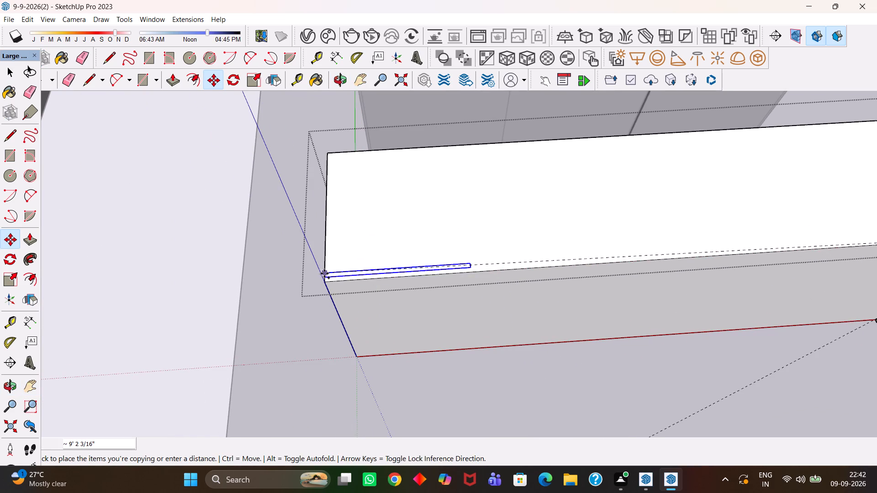
{"action": "left_click", "coordinate": [324, 279]}
Divide the copy distance by 5 to fill the box front with evenly spaced shutters.
{"action": "type", "text": "/6"}
{"action": "key", "text": "Return"}
{"action": "type", "text": "/5"}
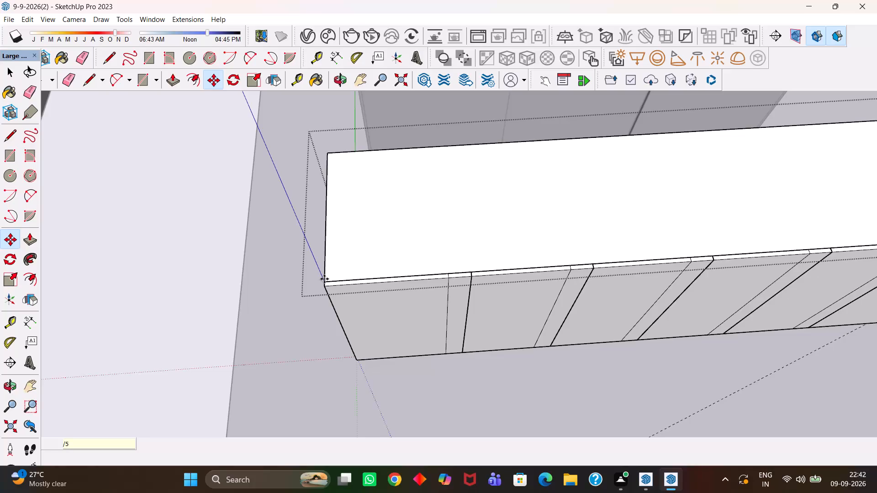
{"action": "key", "text": "Return"}
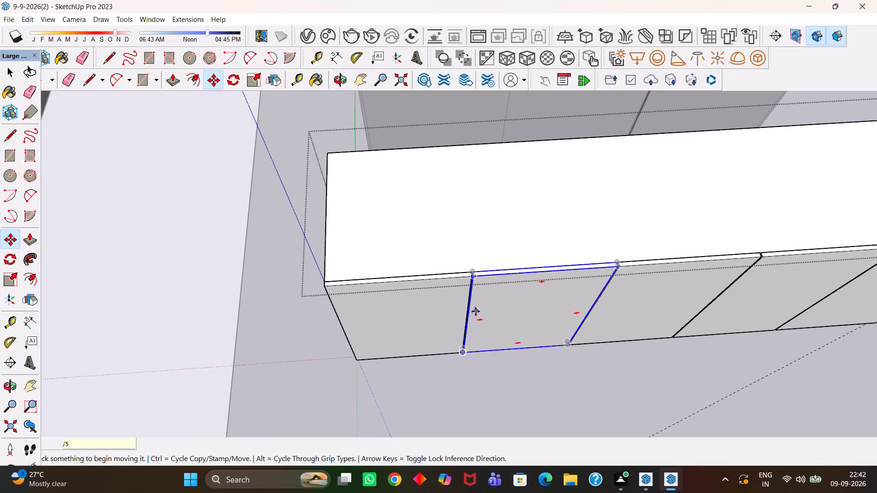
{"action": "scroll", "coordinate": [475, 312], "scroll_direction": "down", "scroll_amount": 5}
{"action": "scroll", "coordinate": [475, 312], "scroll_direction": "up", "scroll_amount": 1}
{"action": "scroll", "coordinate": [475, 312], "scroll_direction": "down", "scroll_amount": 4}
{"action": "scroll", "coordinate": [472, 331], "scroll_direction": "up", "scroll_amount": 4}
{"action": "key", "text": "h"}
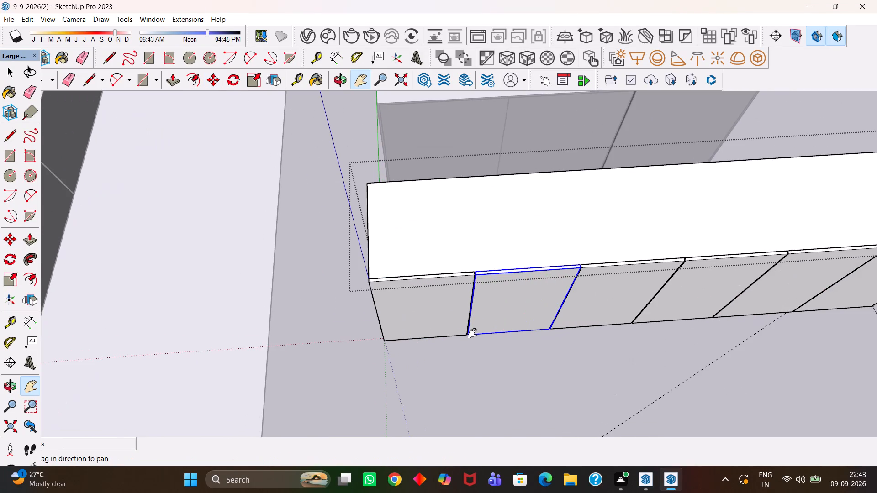
Examine the row of six shutters and the gaps between them along the box front.
{"action": "scroll", "coordinate": [473, 338], "scroll_direction": "up", "scroll_amount": 4}
{"action": "scroll", "coordinate": [473, 338], "scroll_direction": "down", "scroll_amount": 7}
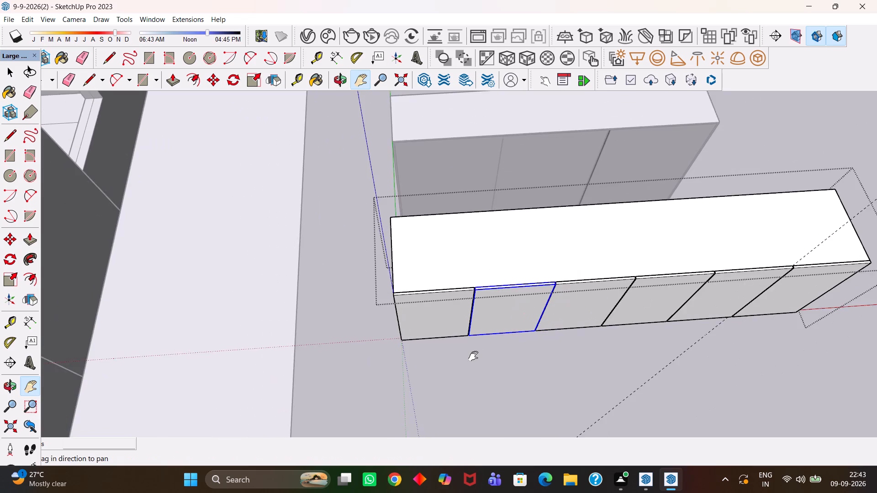
{"action": "middle_click_drag", "start_coordinate": [473, 356], "coordinate": [470, 320]}
{"action": "scroll", "coordinate": [481, 342], "scroll_direction": "up", "scroll_amount": 1}
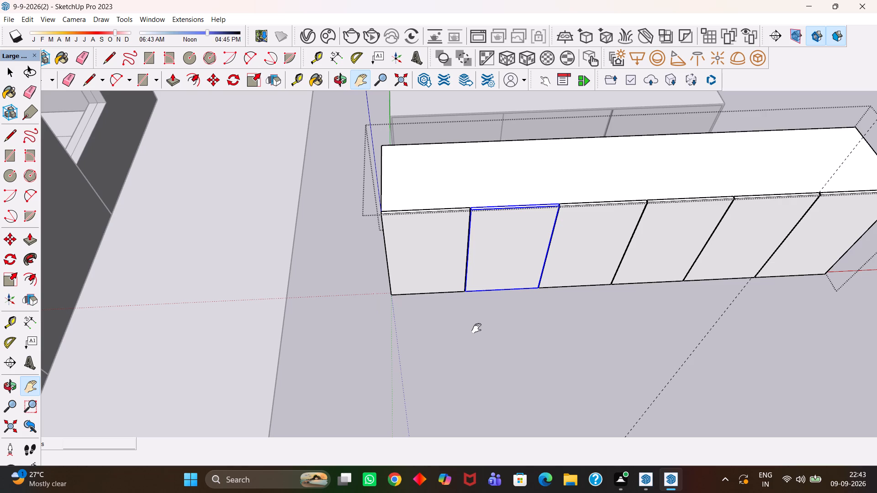
{"action": "scroll", "coordinate": [476, 328], "scroll_direction": "up", "scroll_amount": 1}
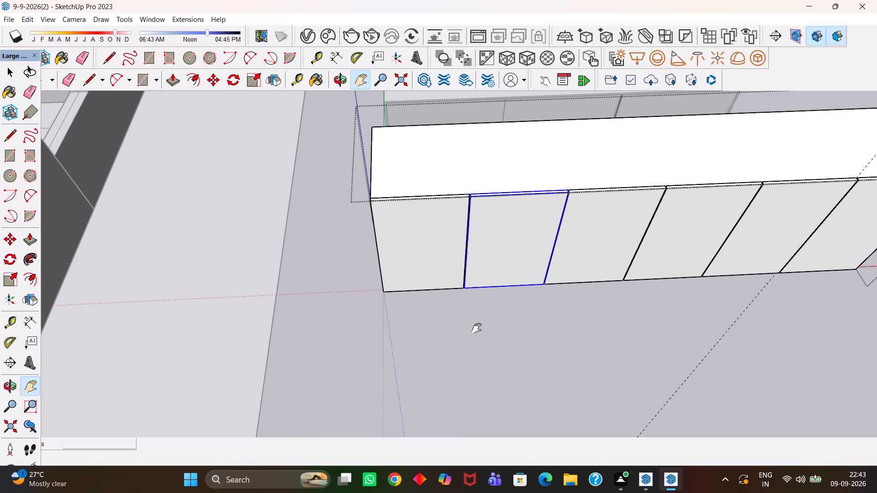
{"action": "scroll", "coordinate": [476, 328], "scroll_direction": "up", "scroll_amount": 1}
{"action": "scroll", "coordinate": [476, 328], "scroll_direction": "down", "scroll_amount": 1}
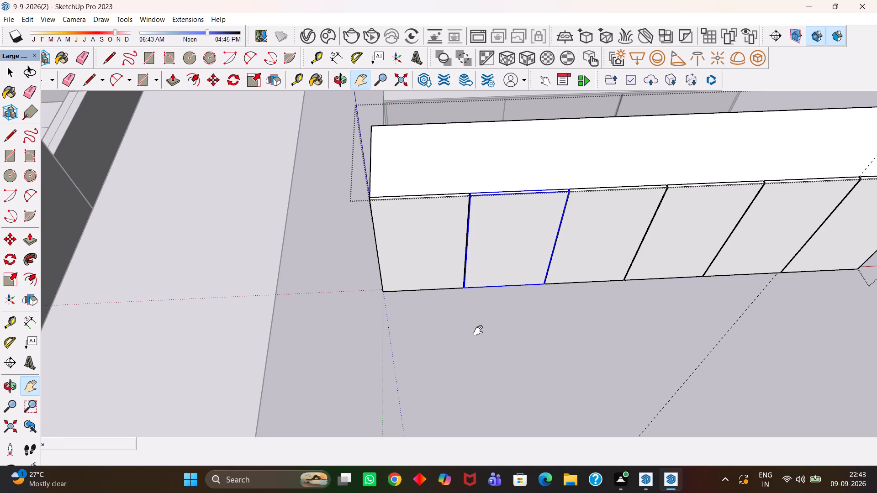
{"action": "scroll", "coordinate": [478, 331], "scroll_direction": "up", "scroll_amount": 2}
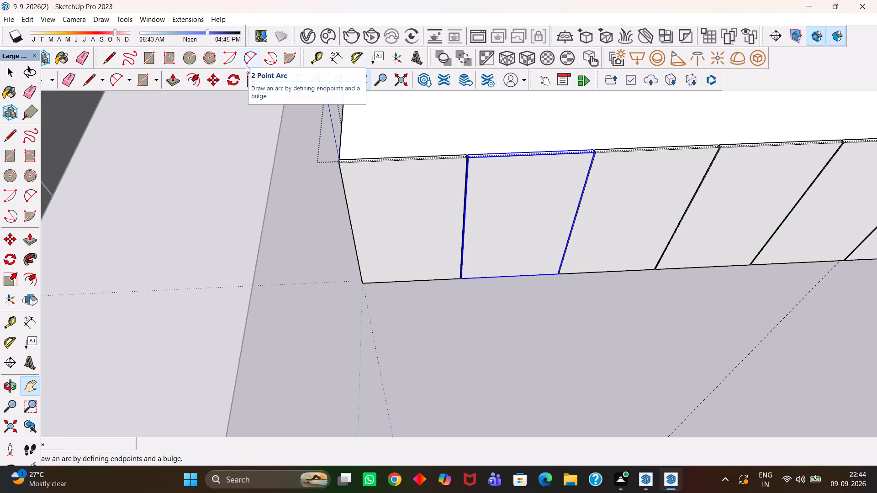
{"action": "scroll", "coordinate": [245, 65], "scroll_direction": "up", "scroll_amount": 1}
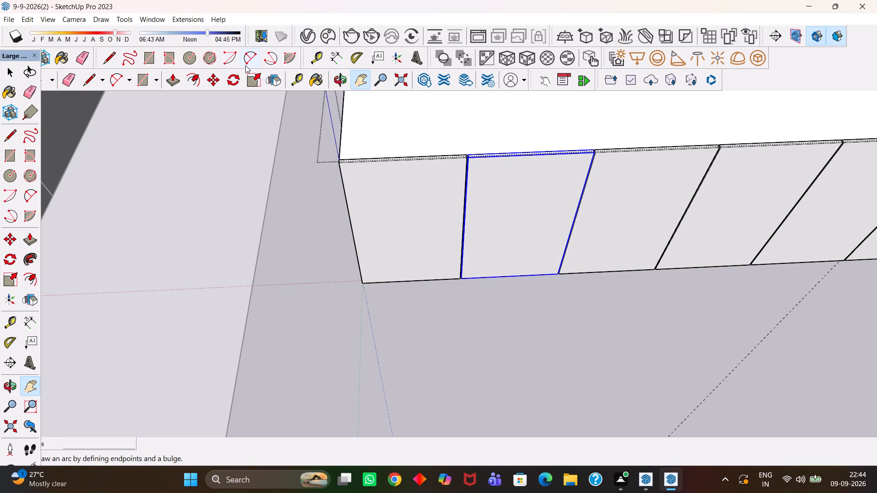
{"action": "scroll", "coordinate": [241, 71], "scroll_direction": "down", "scroll_amount": 3}
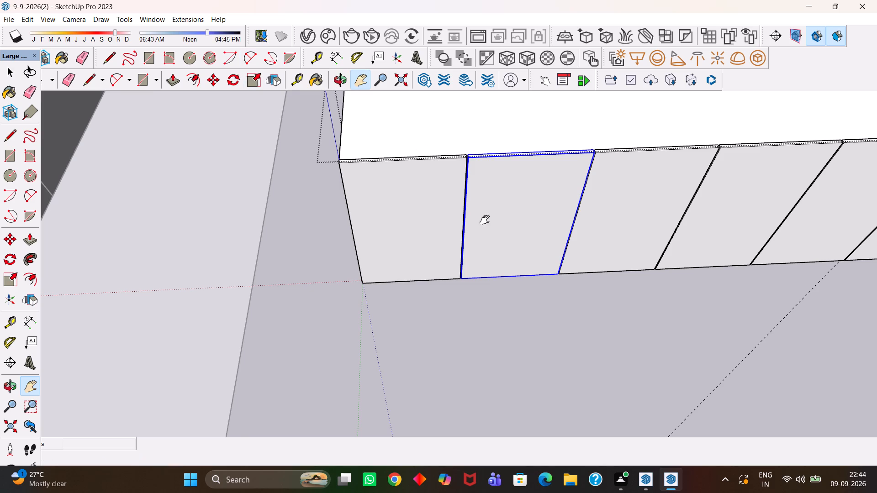
{"action": "scroll", "coordinate": [496, 238], "scroll_direction": "down", "scroll_amount": 7}
{"action": "middle_click_drag", "start_coordinate": [478, 269], "coordinate": [499, 281]}
{"action": "scroll", "coordinate": [498, 283], "scroll_direction": "up", "scroll_amount": 4}
{"action": "left_click_drag", "start_coordinate": [572, 276], "coordinate": [393, 257]}
{"action": "scroll", "coordinate": [383, 258], "scroll_direction": "down", "scroll_amount": 5}
{"action": "scroll", "coordinate": [394, 283], "scroll_direction": "up", "scroll_amount": 1}
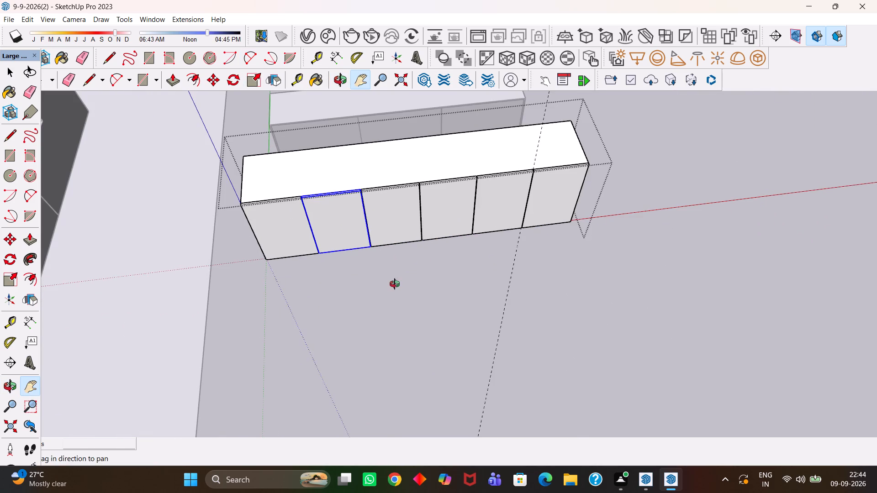
{"action": "middle_click", "coordinate": [395, 284]}
{"action": "scroll", "coordinate": [395, 285], "scroll_direction": "up", "scroll_amount": 1}
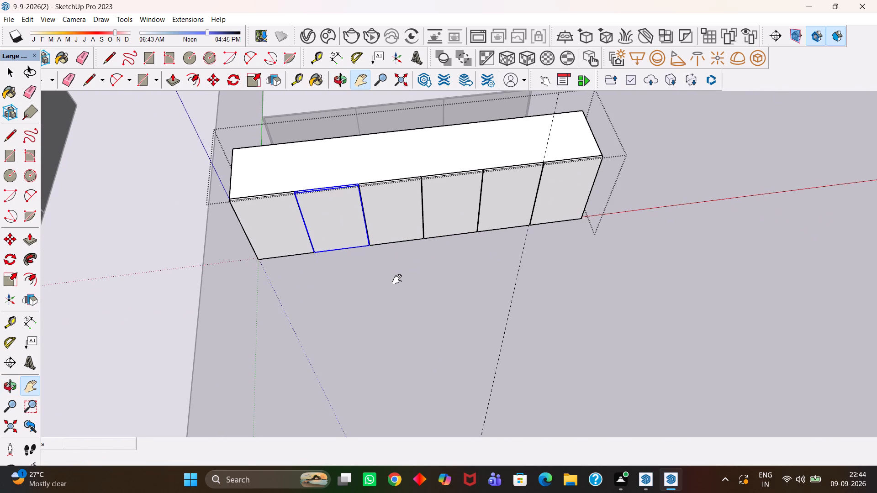
{"action": "scroll", "coordinate": [397, 279], "scroll_direction": "up", "scroll_amount": 1}
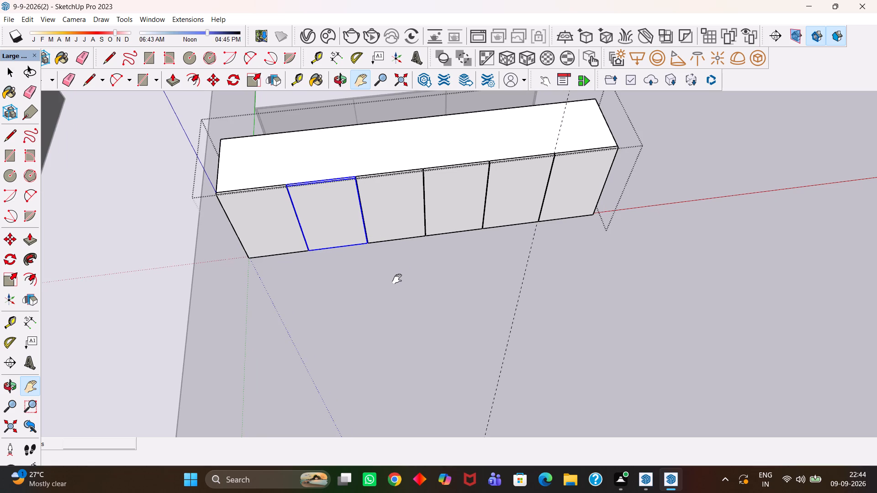
{"action": "scroll", "coordinate": [397, 279], "scroll_direction": "up", "scroll_amount": 1}
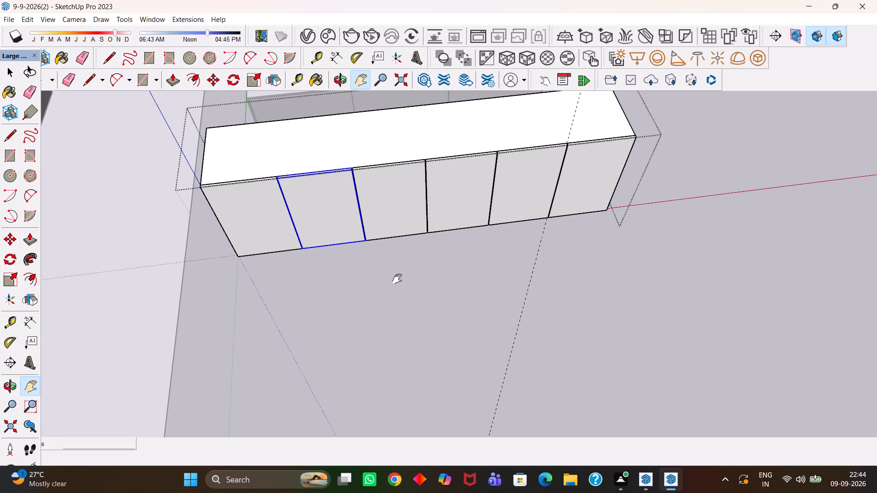
{"action": "scroll", "coordinate": [397, 279], "scroll_direction": "up", "scroll_amount": 1}
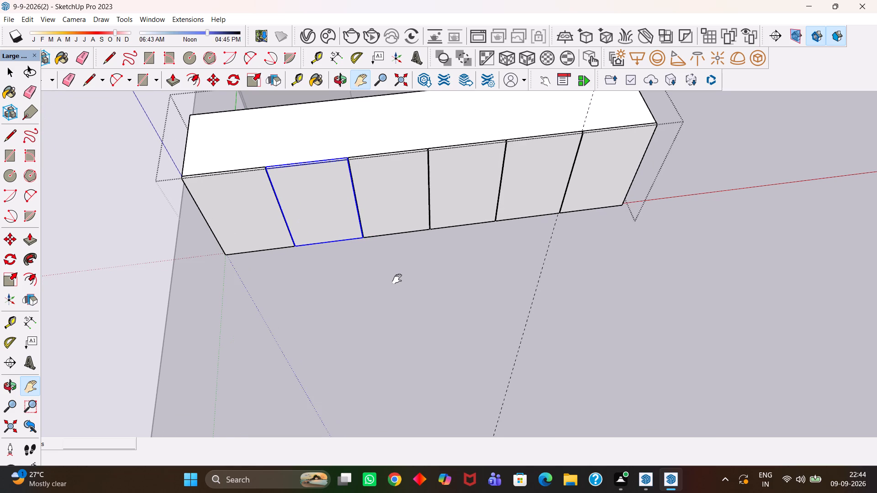
Leave the box group and move the whole shuttered box about 7' by its lower front corner onto the wardrobe's upper front corner.
{"action": "key", "text": "h"}
{"action": "scroll", "coordinate": [398, 257], "scroll_direction": "down", "scroll_amount": 4}
{"action": "middle_click_drag", "start_coordinate": [440, 263], "coordinate": [421, 252]}
{"action": "scroll", "coordinate": [440, 263], "scroll_direction": "up", "scroll_amount": 2}
{"action": "key", "text": "h"}
{"action": "scroll", "coordinate": [418, 254], "scroll_direction": "down", "scroll_amount": 5}
{"action": "left_click_drag", "start_coordinate": [413, 230], "coordinate": [427, 267]}
{"action": "middle_click_drag", "start_coordinate": [421, 271], "coordinate": [427, 287]}
{"action": "scroll", "coordinate": [427, 287], "scroll_direction": "up", "scroll_amount": 2}
{"action": "key", "text": "space"}
{"action": "double_click", "coordinate": [429, 309]}
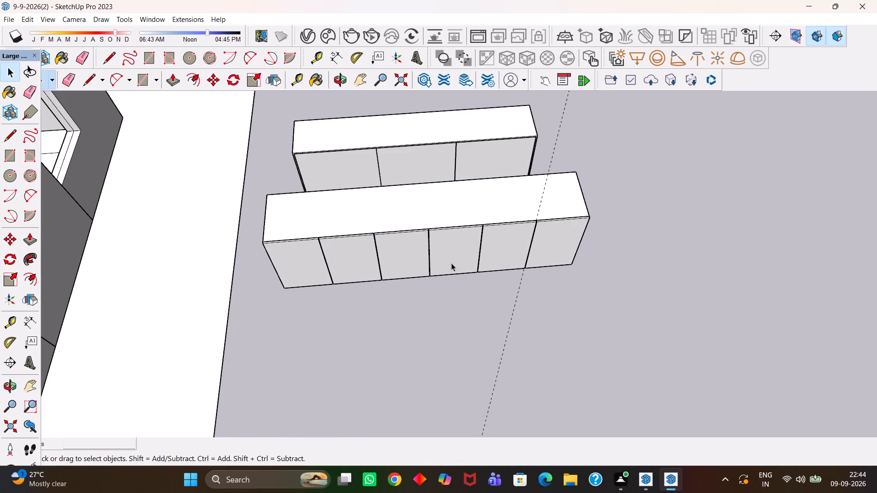
{"action": "middle_click_drag", "start_coordinate": [451, 274], "coordinate": [445, 295]}
{"action": "left_click", "coordinate": [474, 240]}
{"action": "key", "text": "m"}
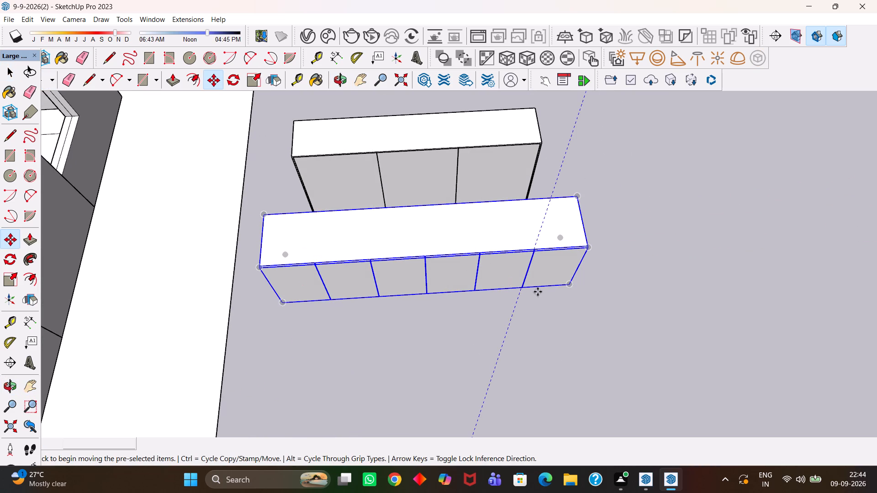
{"action": "left_click", "coordinate": [565, 286]}
{"action": "scroll", "coordinate": [537, 146], "scroll_direction": "up", "scroll_amount": 3}
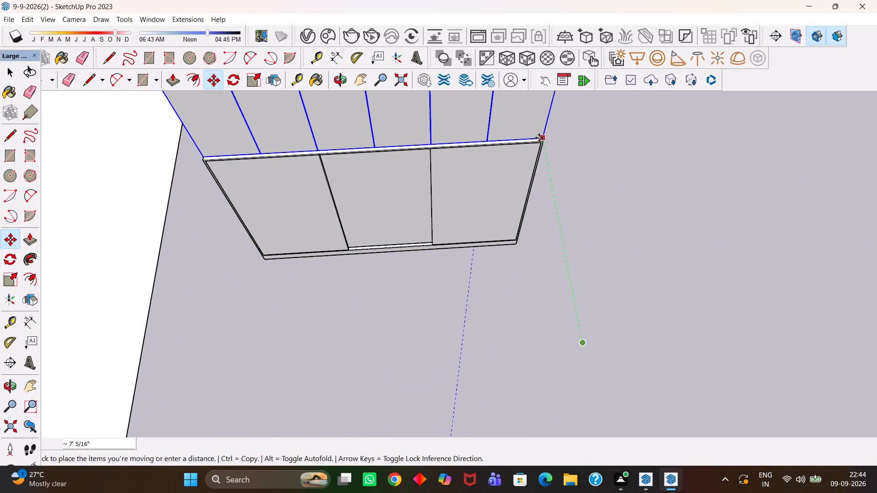
{"action": "left_click", "coordinate": [539, 138]}
Move the shuttered box 1 1/2" forward by its lower front corner to align it with the wardrobe's upper front edge.
{"action": "scroll", "coordinate": [539, 148], "scroll_direction": "up", "scroll_amount": 3}
{"action": "middle_click_drag", "start_coordinate": [527, 182], "coordinate": [477, 181]}
{"action": "scroll", "coordinate": [515, 193], "scroll_direction": "up", "scroll_amount": 1}
{"action": "scroll", "coordinate": [477, 181], "scroll_direction": "down", "scroll_amount": 3}
{"action": "key", "text": "h"}
{"action": "left_click_drag", "start_coordinate": [470, 163], "coordinate": [509, 231]}
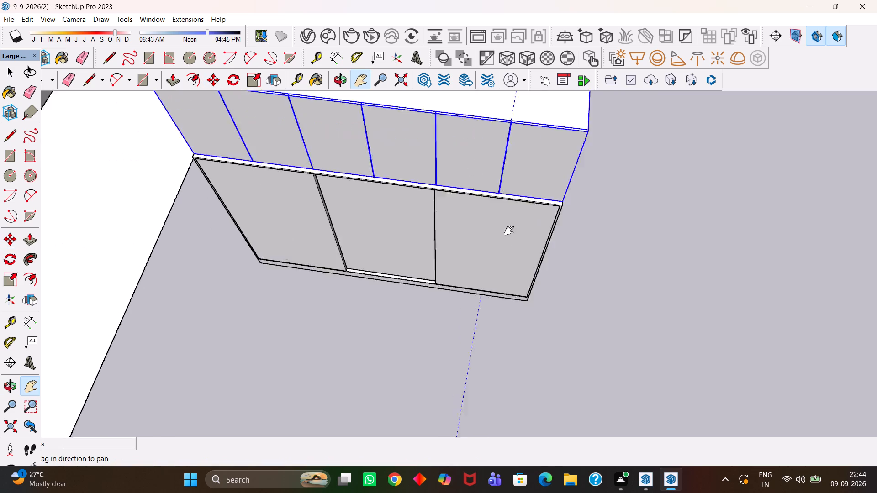
{"action": "left_click_drag", "start_coordinate": [509, 231], "coordinate": [530, 257]}
{"action": "middle_click_drag", "start_coordinate": [584, 290], "coordinate": [415, 187]}
{"action": "scroll", "coordinate": [426, 193], "scroll_direction": "up", "scroll_amount": 5}
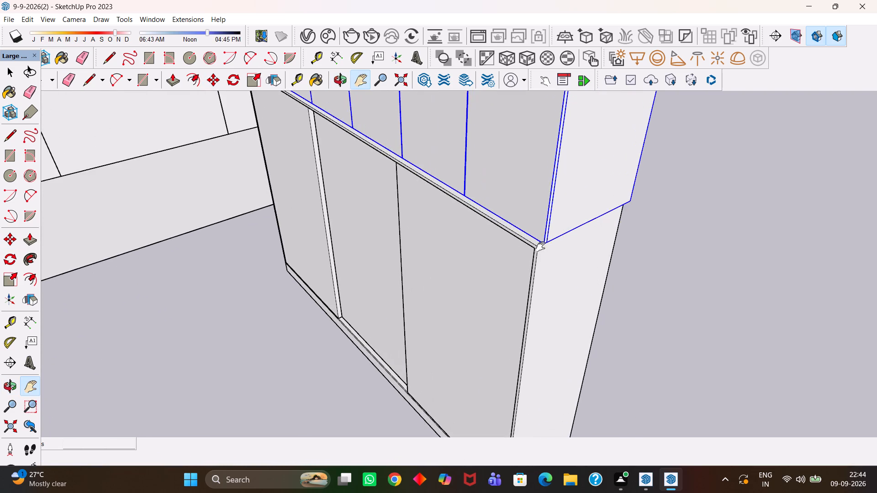
{"action": "middle_click_drag", "start_coordinate": [540, 247], "coordinate": [538, 252]}
{"action": "scroll", "coordinate": [536, 249], "scroll_direction": "up", "scroll_amount": 4}
{"action": "key", "text": "m"}
{"action": "left_click", "coordinate": [544, 246]}
{"action": "left_click", "coordinate": [534, 248]}
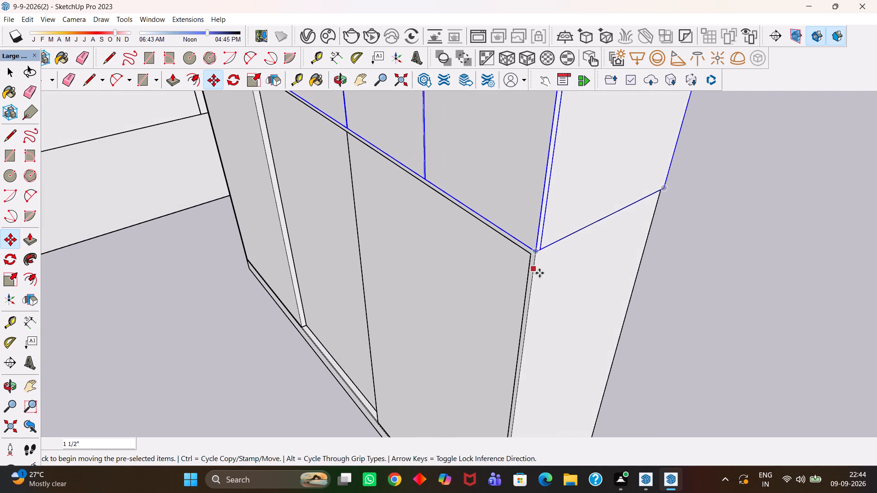
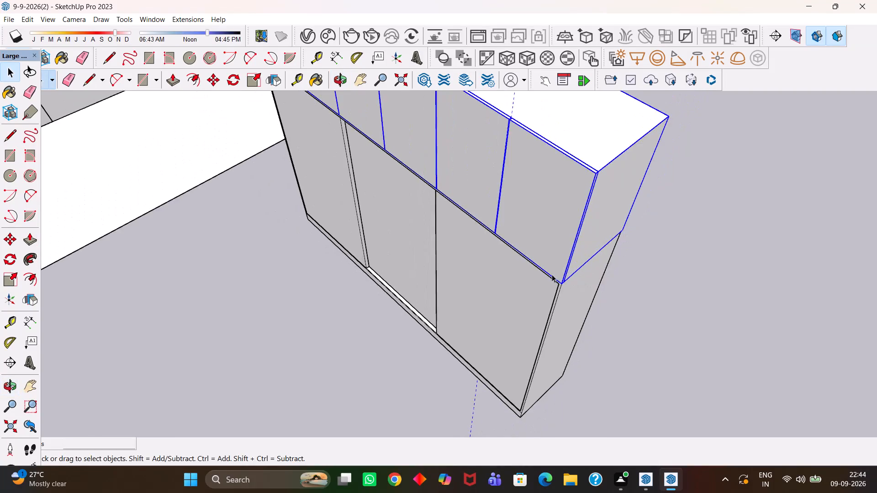
Delete the leftover vertical guide line from inside the shuttered box group and leave the group.
{"action": "scroll", "coordinate": [467, 262], "scroll_direction": "up", "scroll_amount": 1}
{"action": "middle_click_drag", "start_coordinate": [467, 262], "coordinate": [546, 288]}
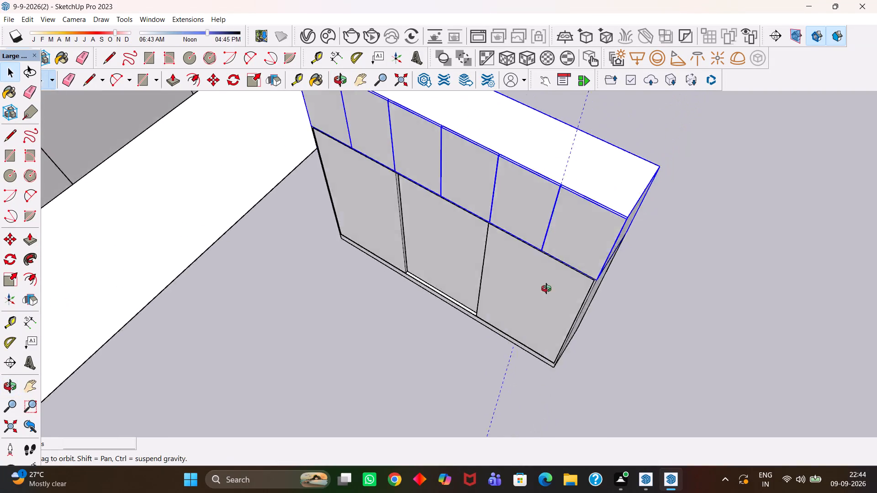
{"action": "middle_click_drag", "start_coordinate": [546, 288], "coordinate": [602, 288]}
{"action": "scroll", "coordinate": [602, 288], "scroll_direction": "down", "scroll_amount": 7}
{"action": "key", "text": "h"}
{"action": "middle_click_drag", "start_coordinate": [526, 268], "coordinate": [558, 282]}
{"action": "scroll", "coordinate": [581, 280], "scroll_direction": "down", "scroll_amount": 2}
{"action": "left_click_drag", "start_coordinate": [560, 235], "coordinate": [526, 288]}
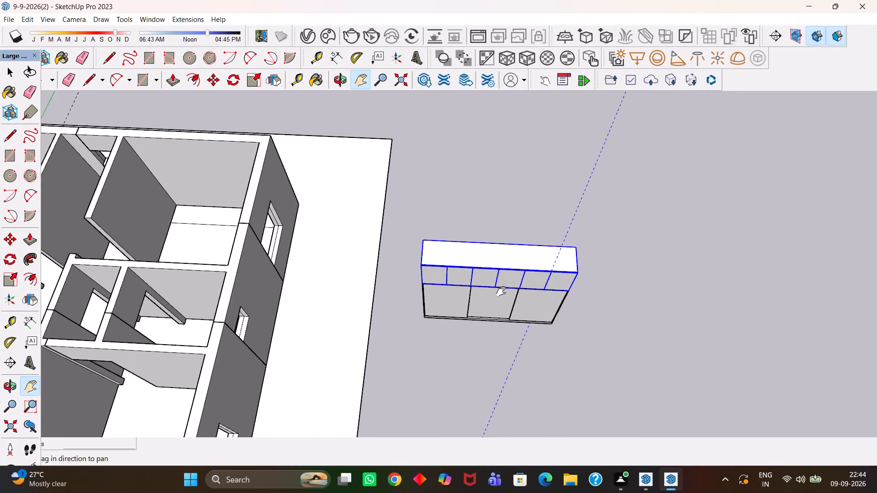
{"action": "middle_click_drag", "start_coordinate": [499, 299], "coordinate": [516, 303]}
{"action": "scroll", "coordinate": [516, 303], "scroll_direction": "up", "scroll_amount": 2}
{"action": "key", "text": "e"}
{"action": "left_click_drag", "start_coordinate": [582, 225], "coordinate": [575, 213]}
{"action": "key", "text": "space"}
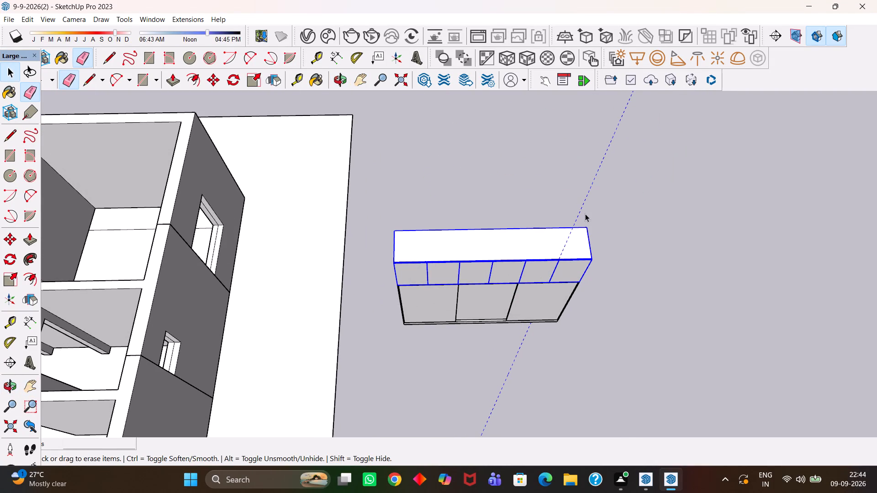
{"action": "left_click", "coordinate": [584, 208]}
{"action": "double_click", "coordinate": [584, 208]}
{"action": "left_click", "coordinate": [583, 207]}
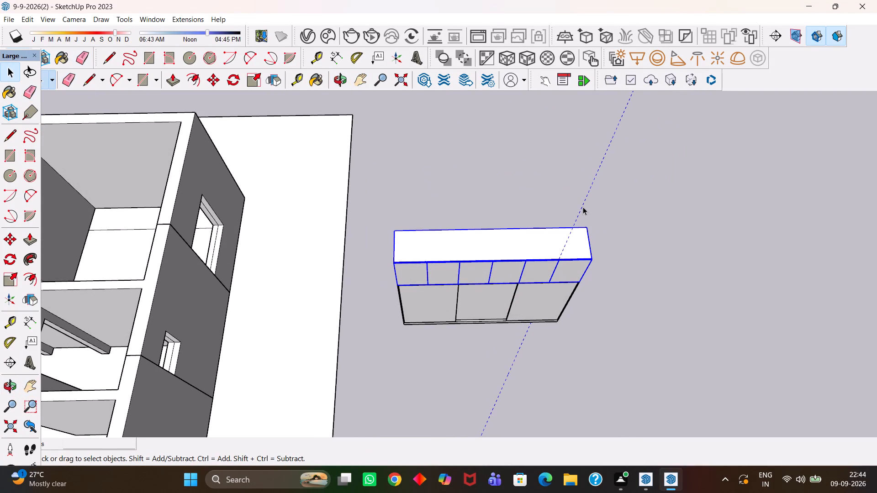
{"action": "left_click", "coordinate": [583, 207]}
{"action": "left_click", "coordinate": [583, 207]}
{"action": "double_click", "coordinate": [583, 206]}
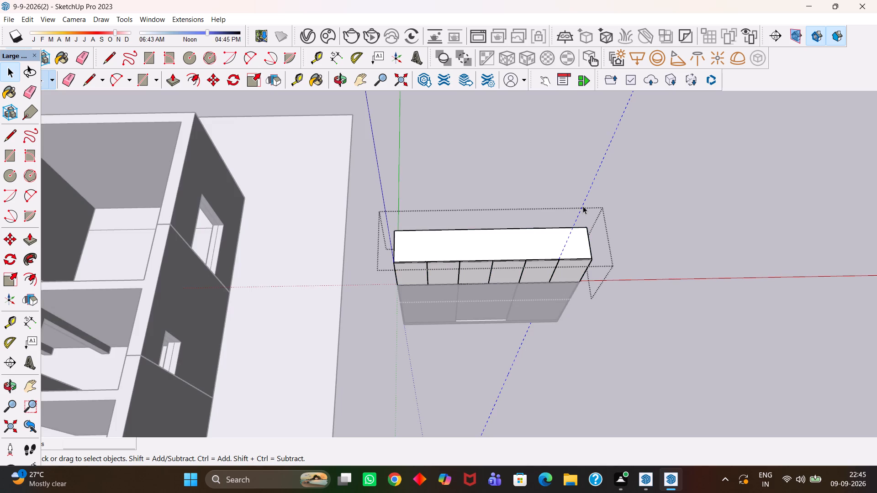
{"action": "key", "text": "Delete"}
{"action": "left_click", "coordinate": [637, 184]}
Examine how the six-shutter box sits on the sliding-shutter wardrobe from the front and above.
{"action": "scroll", "coordinate": [593, 198], "scroll_direction": "down", "scroll_amount": 4}
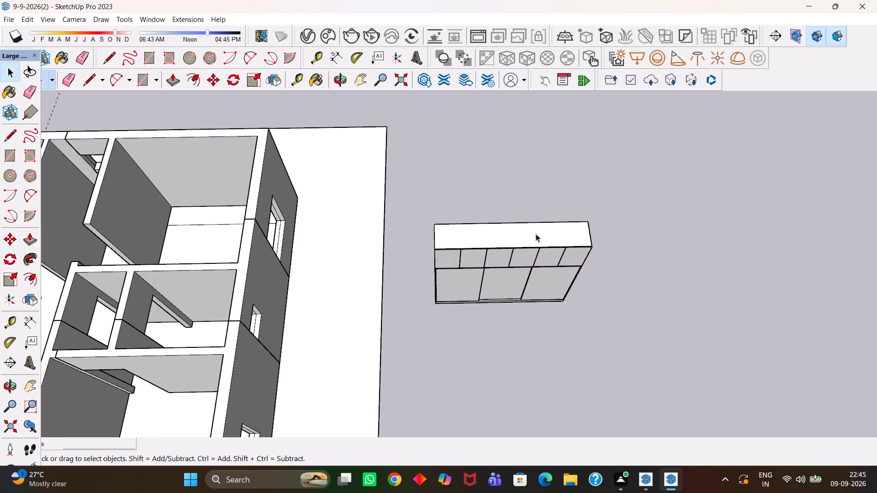
{"action": "scroll", "coordinate": [535, 238], "scroll_direction": "up", "scroll_amount": 9}
{"action": "middle_click_drag", "start_coordinate": [538, 245], "coordinate": [541, 256]}
{"action": "middle_click_drag", "start_coordinate": [502, 315], "coordinate": [510, 191]}
{"action": "scroll", "coordinate": [495, 287], "scroll_direction": "up", "scroll_amount": 1}
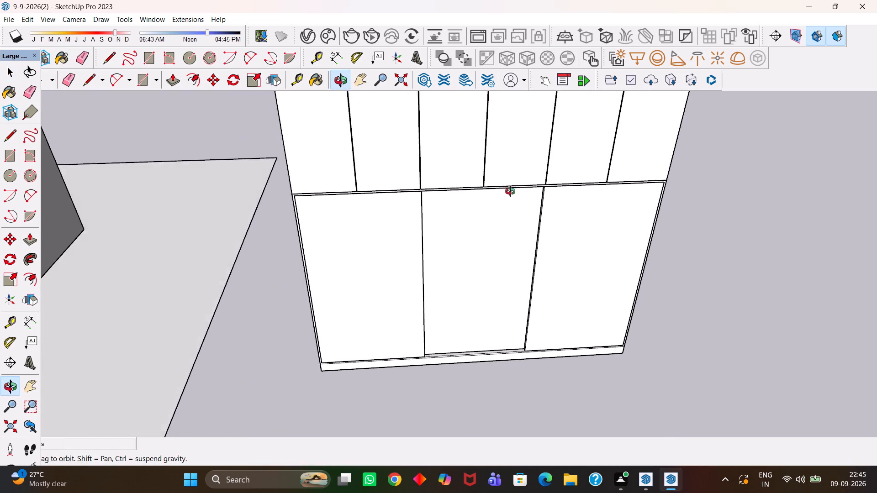
{"action": "middle_click_drag", "start_coordinate": [510, 191], "coordinate": [500, 227]}
{"action": "scroll", "coordinate": [502, 199], "scroll_direction": "up", "scroll_amount": 1}
{"action": "scroll", "coordinate": [500, 231], "scroll_direction": "down", "scroll_amount": 8}
{"action": "key", "text": "h"}
{"action": "middle_click_drag", "start_coordinate": [480, 211], "coordinate": [480, 246]}
{"action": "scroll", "coordinate": [480, 246], "scroll_direction": "up", "scroll_amount": 4}
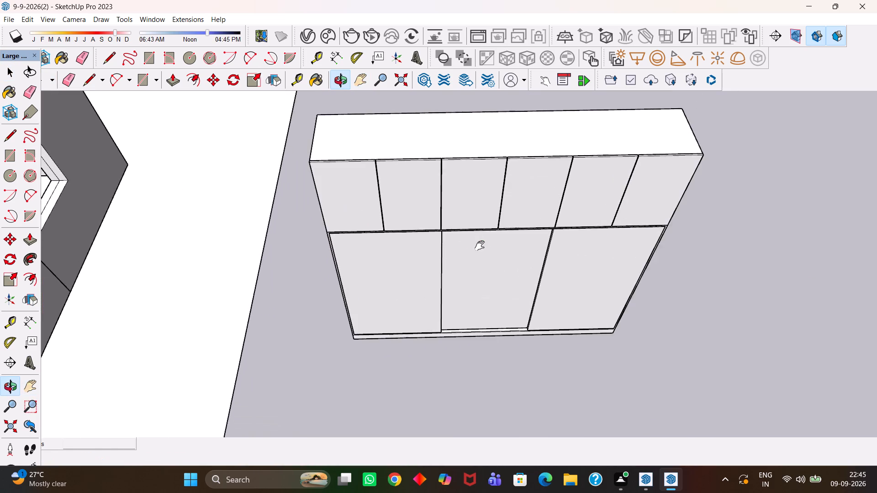
{"action": "scroll", "coordinate": [480, 246], "scroll_direction": "up", "scroll_amount": 2}
{"action": "scroll", "coordinate": [480, 246], "scroll_direction": "down", "scroll_amount": 6}
{"action": "middle_click_drag", "start_coordinate": [495, 207], "coordinate": [495, 221]}
{"action": "scroll", "coordinate": [495, 222], "scroll_direction": "up", "scroll_amount": 1}
Save the model and dismiss the OneDrive storage notification.
{"action": "key", "text": "ctrl+s"}
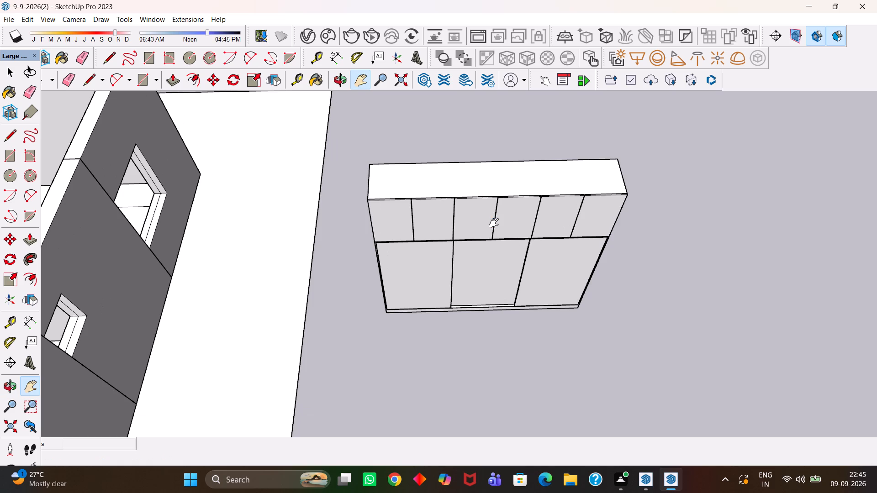
{"action": "scroll", "coordinate": [489, 228], "scroll_direction": "down", "scroll_amount": 4}
{"action": "key", "text": "h"}
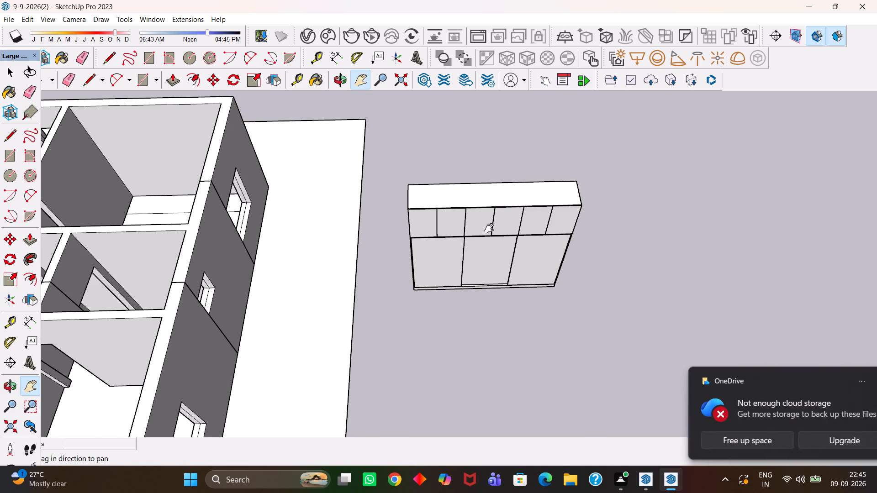
{"action": "scroll", "coordinate": [489, 228], "scroll_direction": "up", "scroll_amount": 3}
{"action": "scroll", "coordinate": [489, 229], "scroll_direction": "down", "scroll_amount": 4}
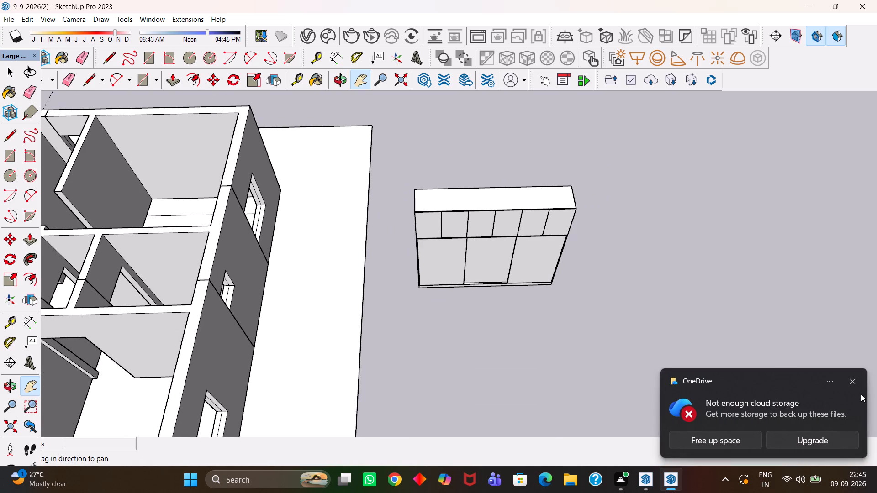
{"action": "left_click", "coordinate": [849, 380]}
Examine the assembled wardrobe and top box beside the building, both close up and against the whole floor plan.
{"action": "scroll", "coordinate": [597, 299], "scroll_direction": "down", "scroll_amount": 5}
{"action": "middle_click", "coordinate": [565, 263]}
{"action": "scroll", "coordinate": [565, 263], "scroll_direction": "up", "scroll_amount": 3}
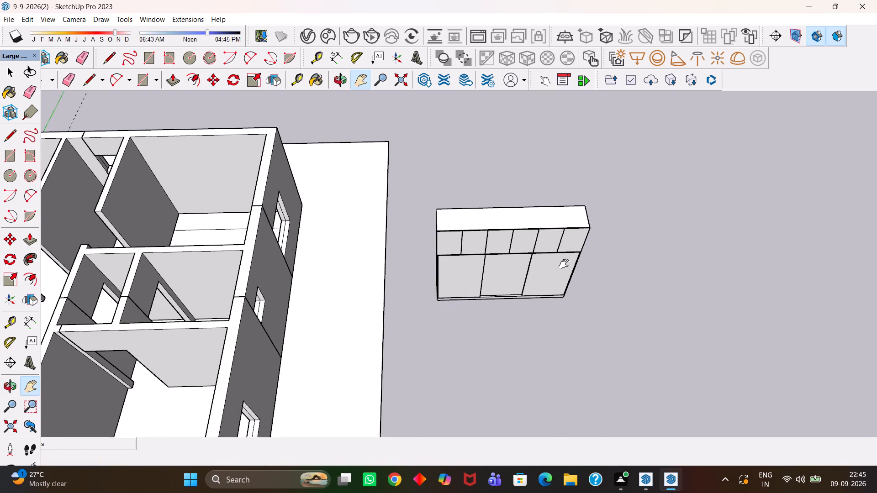
{"action": "scroll", "coordinate": [564, 264], "scroll_direction": "up", "scroll_amount": 2}
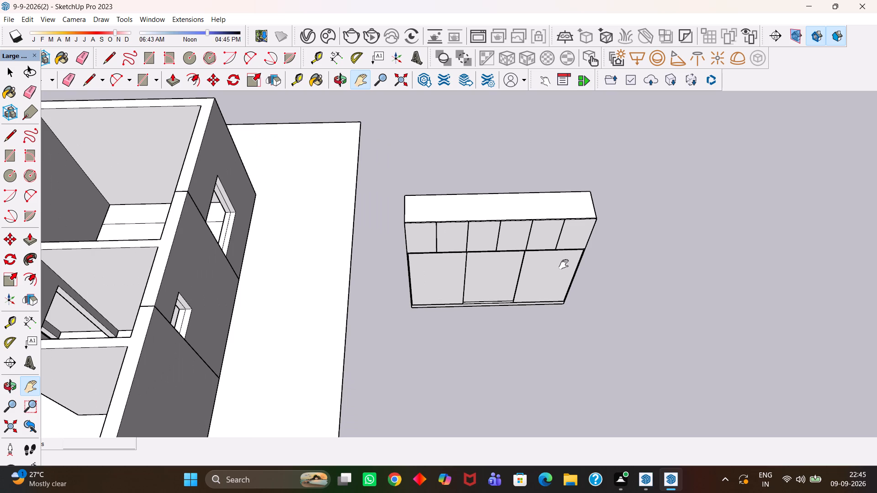
{"action": "scroll", "coordinate": [564, 264], "scroll_direction": "up", "scroll_amount": 1}
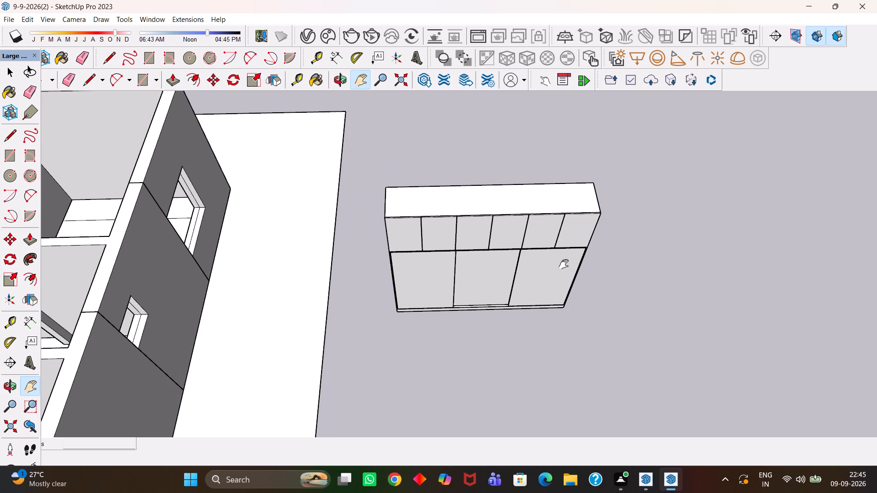
{"action": "scroll", "coordinate": [564, 264], "scroll_direction": "up", "scroll_amount": 2}
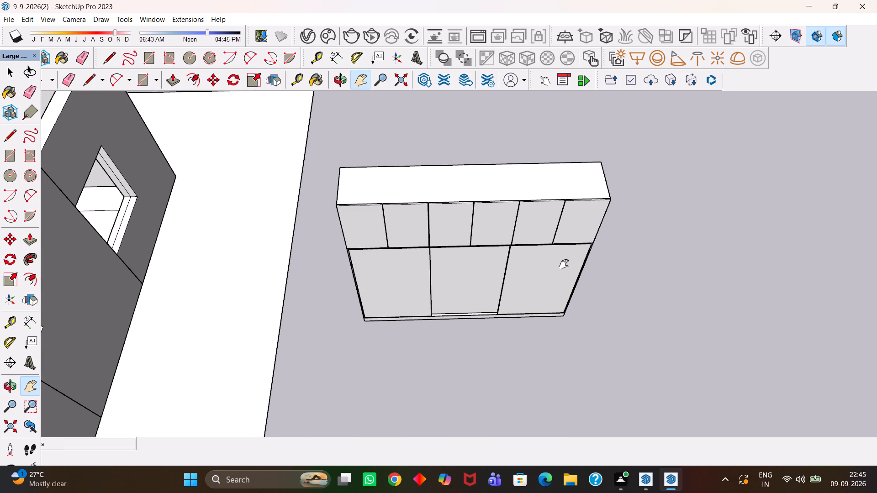
{"action": "scroll", "coordinate": [564, 272], "scroll_direction": "up", "scroll_amount": 2}
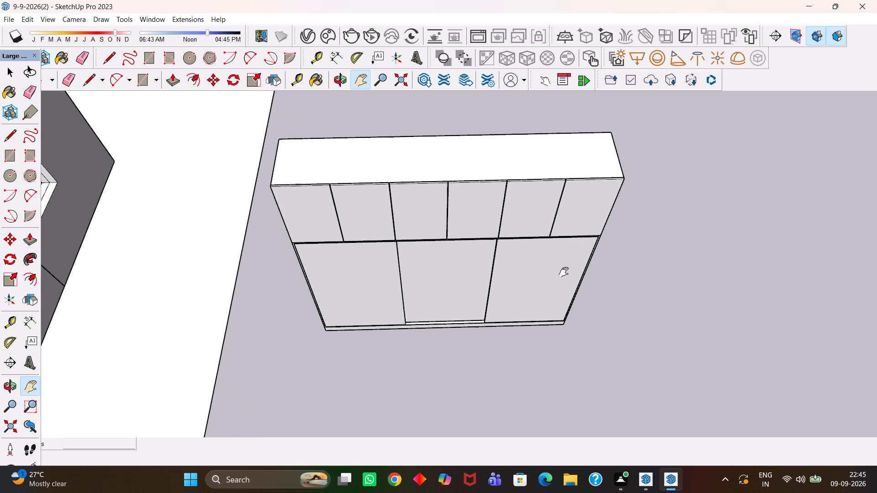
{"action": "scroll", "coordinate": [564, 272], "scroll_direction": "up", "scroll_amount": 2}
{"action": "scroll", "coordinate": [564, 272], "scroll_direction": "down", "scroll_amount": 1}
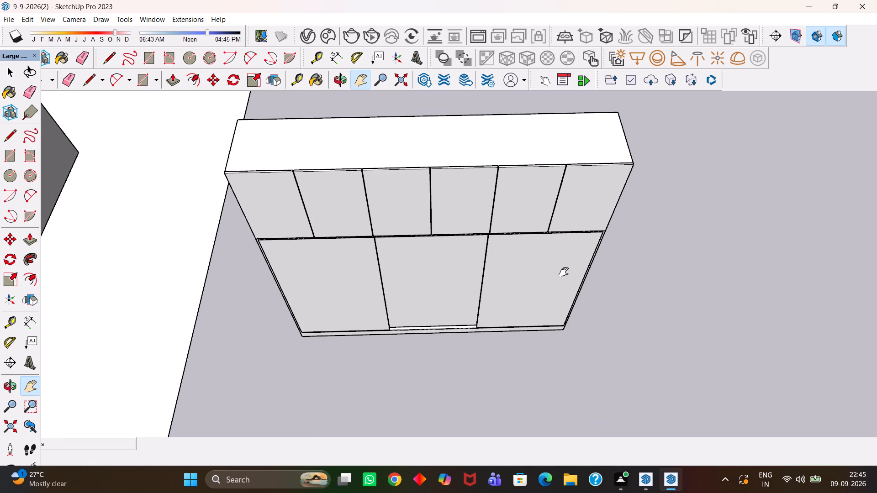
{"action": "scroll", "coordinate": [564, 273], "scroll_direction": "up", "scroll_amount": 1}
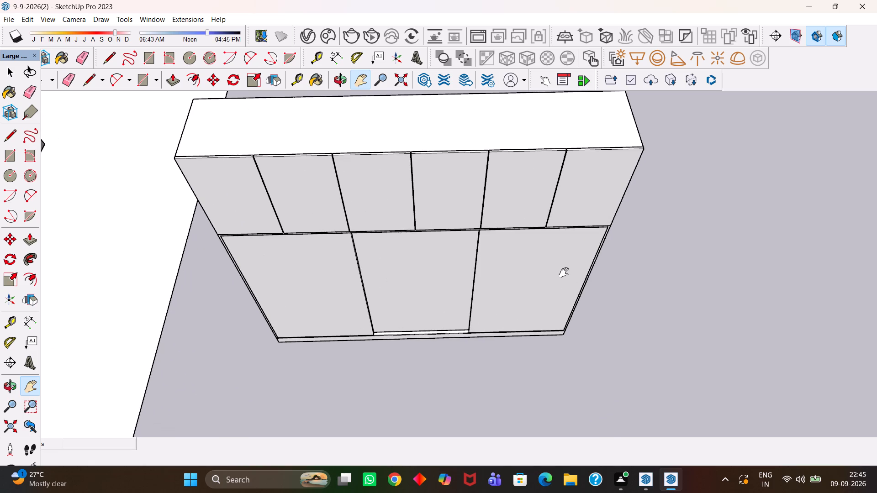
{"action": "scroll", "coordinate": [564, 273], "scroll_direction": "down", "scroll_amount": 1}
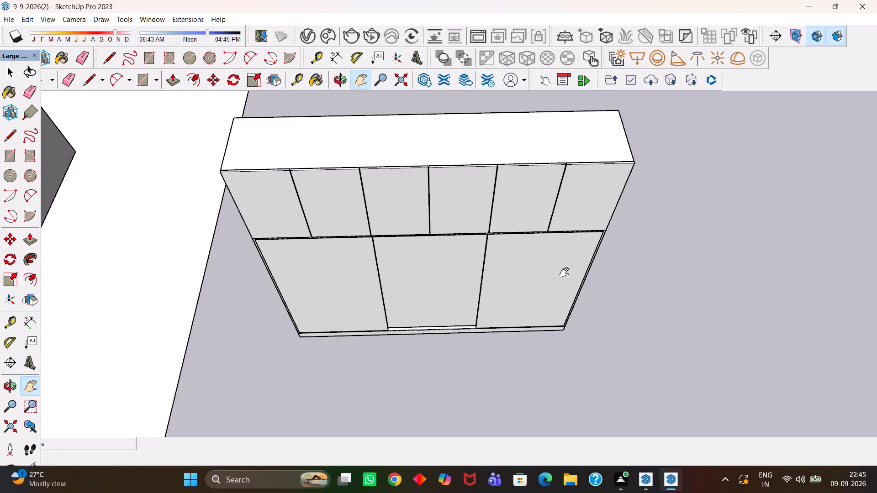
{"action": "scroll", "coordinate": [564, 273], "scroll_direction": "up", "scroll_amount": 1}
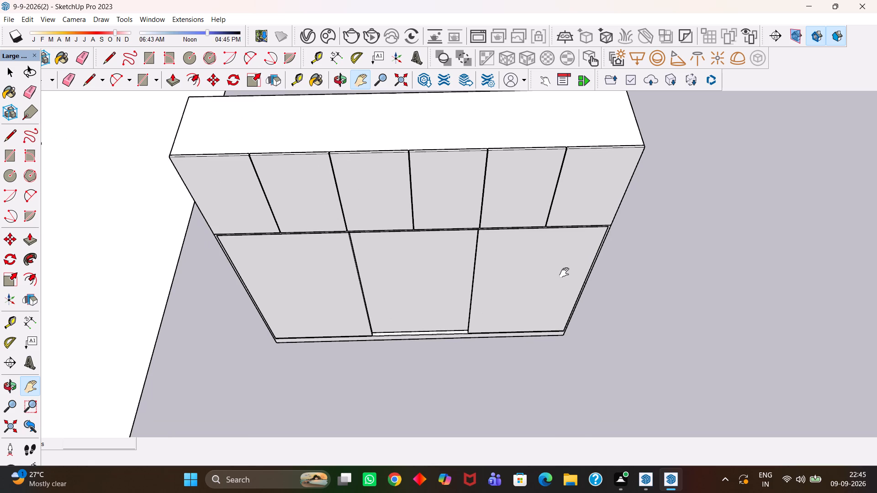
{"action": "scroll", "coordinate": [564, 273], "scroll_direction": "down", "scroll_amount": 3}
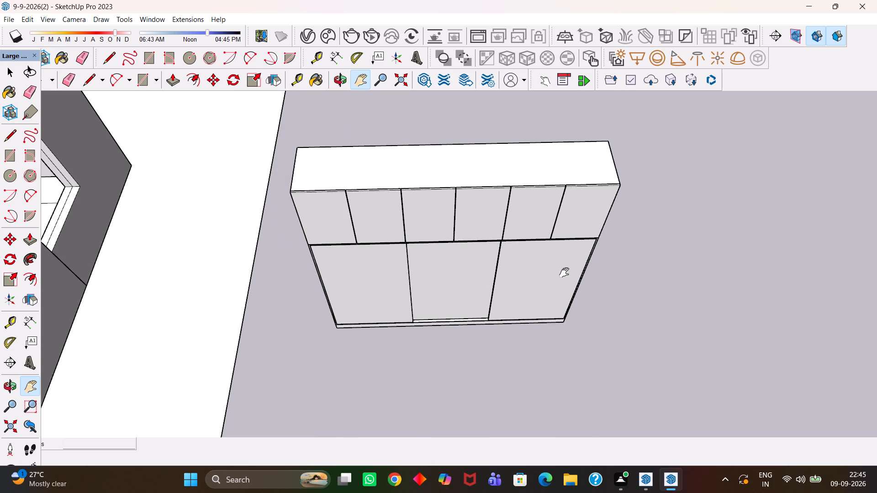
{"action": "scroll", "coordinate": [564, 273], "scroll_direction": "down", "scroll_amount": 3}
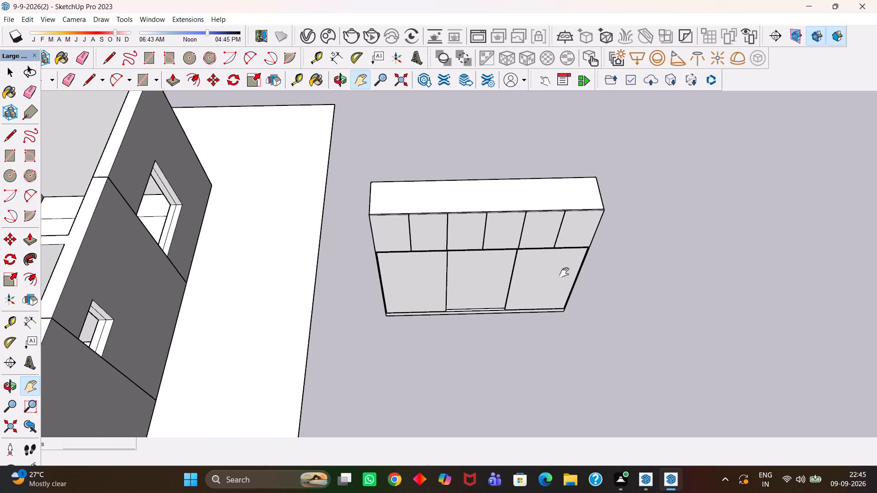
{"action": "scroll", "coordinate": [564, 273], "scroll_direction": "down", "scroll_amount": 5}
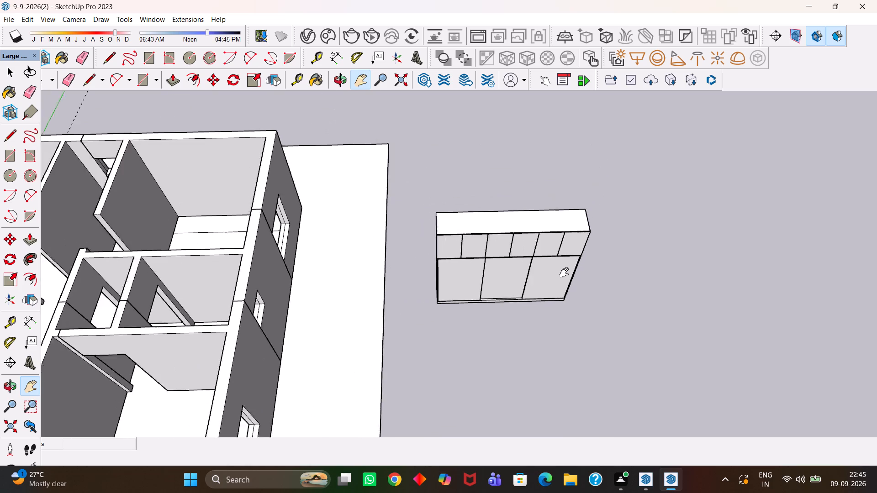
{"action": "scroll", "coordinate": [564, 273], "scroll_direction": "down", "scroll_amount": 1}
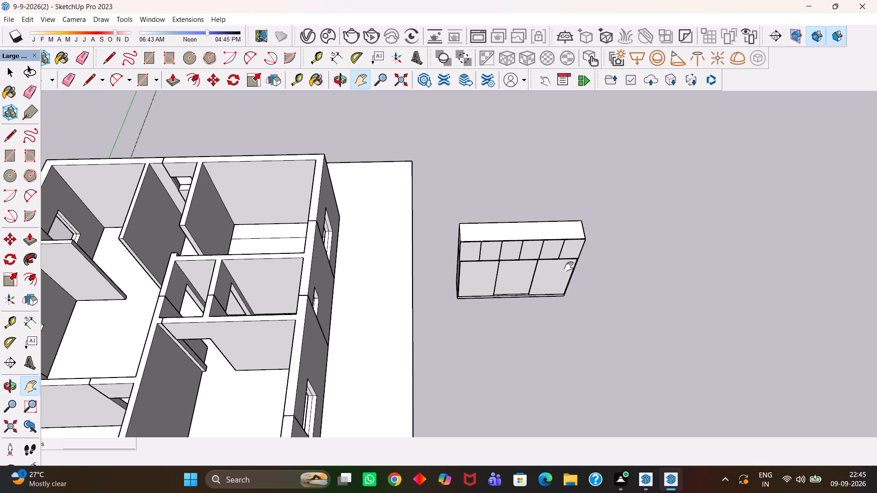
{"action": "scroll", "coordinate": [571, 251], "scroll_direction": "down", "scroll_amount": 5}
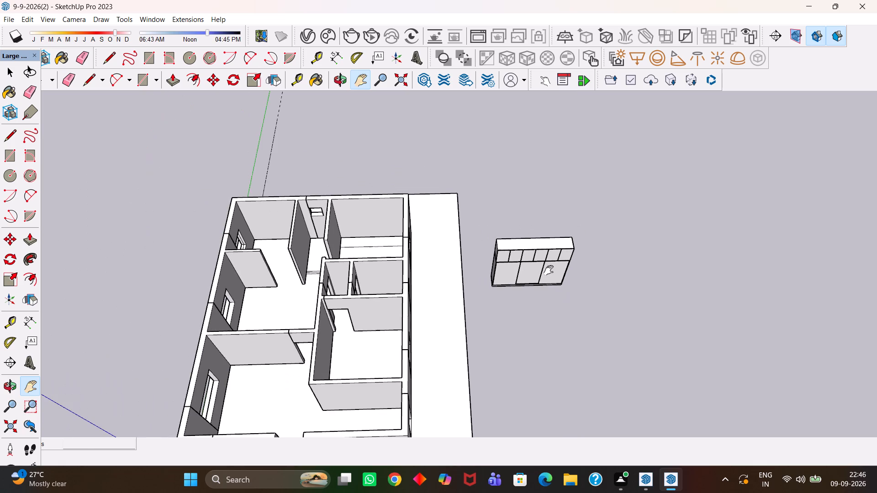
{"action": "scroll", "coordinate": [549, 270], "scroll_direction": "up", "scroll_amount": 7}
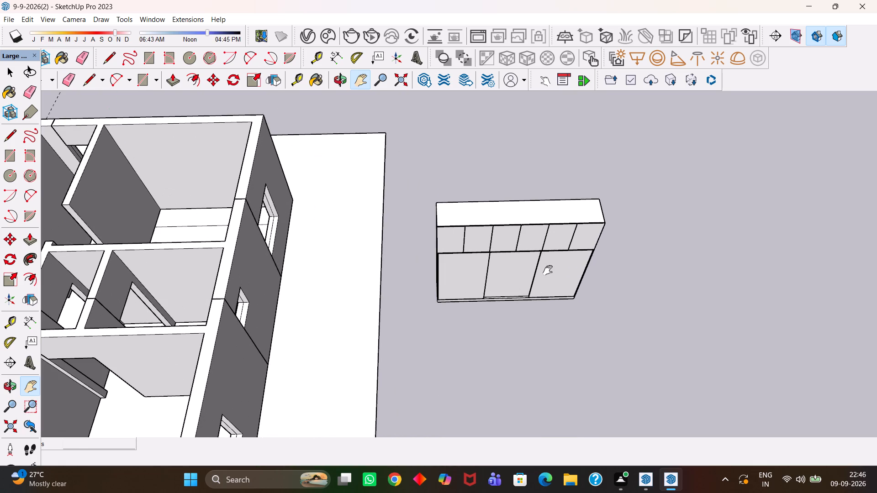
{"action": "scroll", "coordinate": [548, 270], "scroll_direction": "down", "scroll_amount": 7}
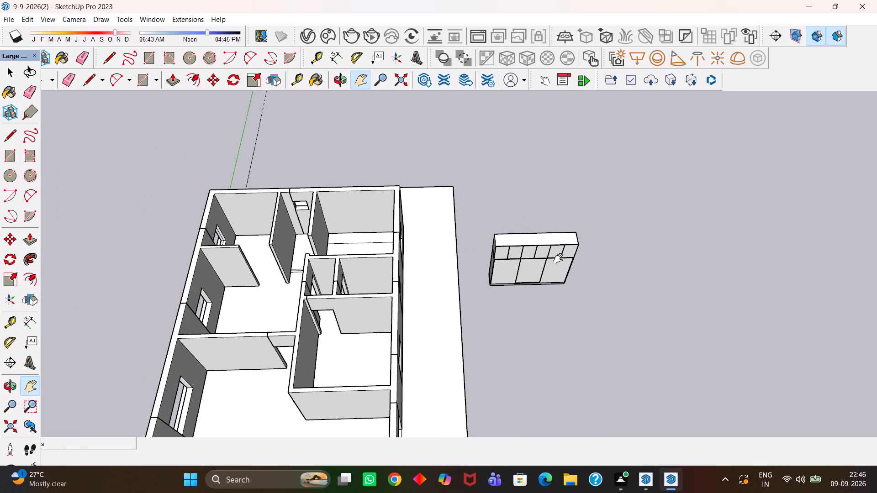
{"action": "scroll", "coordinate": [558, 258], "scroll_direction": "up", "scroll_amount": 3}
{"action": "scroll", "coordinate": [558, 258], "scroll_direction": "down", "scroll_amount": 4}
{"action": "middle_click_drag", "start_coordinate": [549, 257], "coordinate": [550, 280]}
{"action": "scroll", "coordinate": [551, 281], "scroll_direction": "up", "scroll_amount": 4}
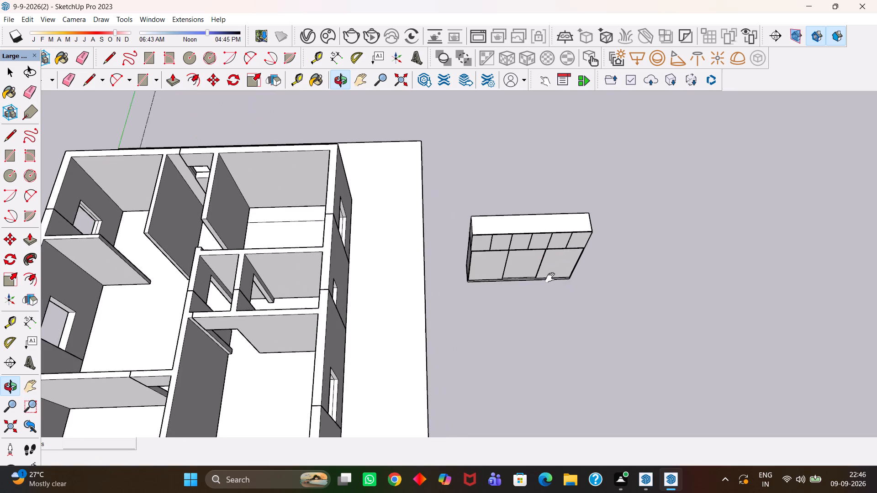
{"action": "scroll", "coordinate": [538, 273], "scroll_direction": "up", "scroll_amount": 10}
{"action": "scroll", "coordinate": [538, 272], "scroll_direction": "down", "scroll_amount": 5}
{"action": "middle_click_drag", "start_coordinate": [537, 266], "coordinate": [540, 285]}
Copy the whole wardrobe with its top box about 25' 11" by its lower front corner onto the bedroom floor line's end at the window wall.
{"action": "key", "text": "h"}
{"action": "scroll", "coordinate": [540, 285], "scroll_direction": "down", "scroll_amount": 2}
{"action": "left_click_drag", "start_coordinate": [543, 267], "coordinate": [484, 286]}
{"action": "scroll", "coordinate": [483, 279], "scroll_direction": "down", "scroll_amount": 4}
{"action": "middle_click_drag", "start_coordinate": [483, 278], "coordinate": [483, 287]}
{"action": "scroll", "coordinate": [483, 287], "scroll_direction": "up", "scroll_amount": 3}
{"action": "key", "text": "space"}
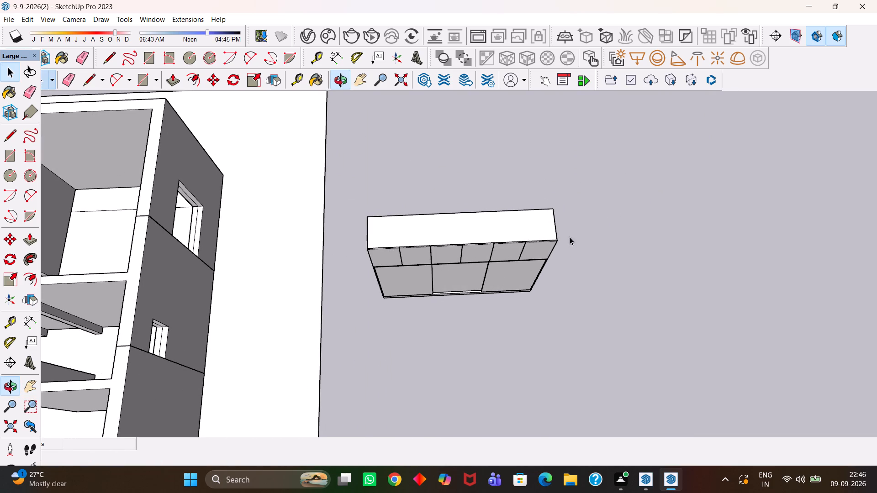
{"action": "left_click", "coordinate": [594, 213]}
{"action": "left_click_drag", "start_coordinate": [602, 161], "coordinate": [361, 380]}
{"action": "scroll", "coordinate": [414, 324], "scroll_direction": "up", "scroll_amount": 6}
{"action": "key", "text": "m"}
{"action": "scroll", "coordinate": [416, 315], "scroll_direction": "down", "scroll_amount": 5}
{"action": "left_click", "coordinate": [560, 280]}
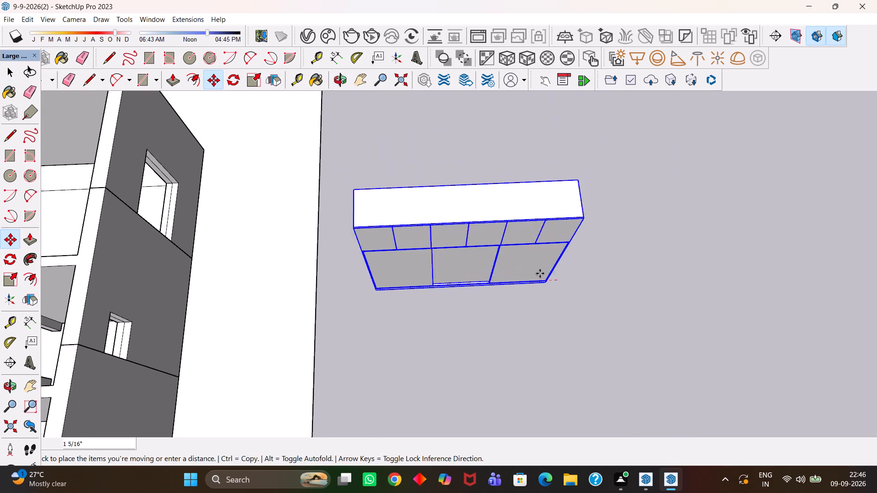
{"action": "scroll", "coordinate": [459, 256], "scroll_direction": "down", "scroll_amount": 5}
{"action": "key", "text": "h"}
{"action": "left_click_drag", "start_coordinate": [373, 226], "coordinate": [516, 234]}
{"action": "scroll", "coordinate": [354, 201], "scroll_direction": "up", "scroll_amount": 5}
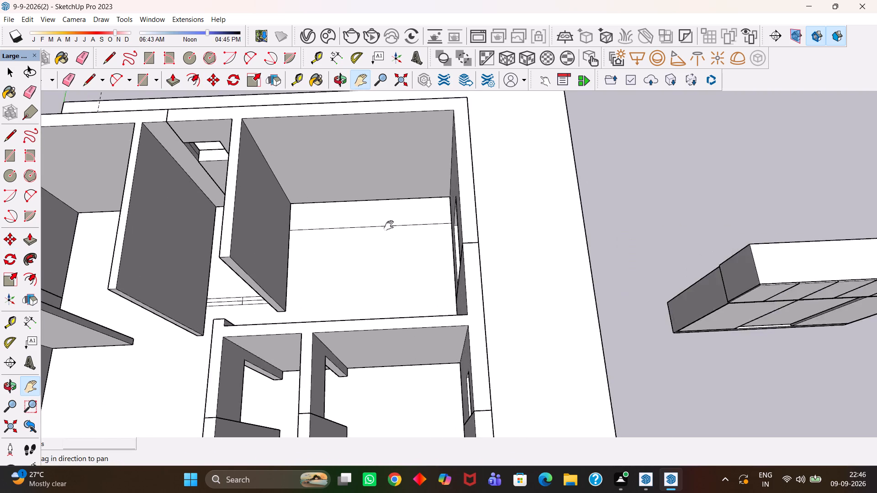
{"action": "scroll", "coordinate": [389, 226], "scroll_direction": "up", "scroll_amount": 3}
{"action": "left_click_drag", "start_coordinate": [399, 229], "coordinate": [458, 262]}
{"action": "middle_click", "coordinate": [482, 271]}
{"action": "scroll", "coordinate": [482, 271], "scroll_direction": "up", "scroll_amount": 3}
{"action": "key", "text": "Escape"}
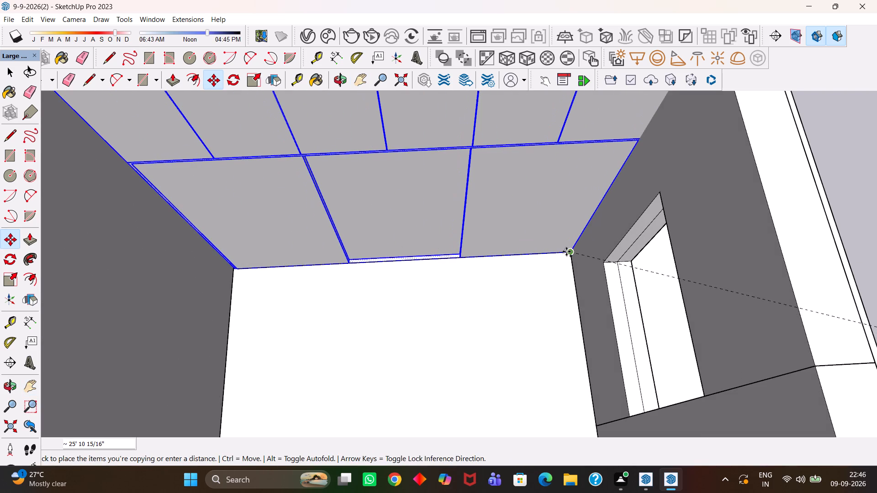
{"action": "left_click", "coordinate": [569, 252]}
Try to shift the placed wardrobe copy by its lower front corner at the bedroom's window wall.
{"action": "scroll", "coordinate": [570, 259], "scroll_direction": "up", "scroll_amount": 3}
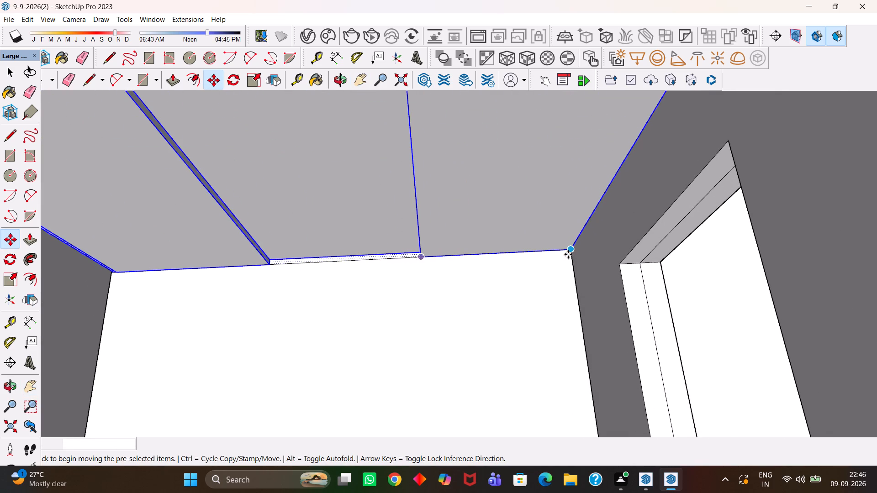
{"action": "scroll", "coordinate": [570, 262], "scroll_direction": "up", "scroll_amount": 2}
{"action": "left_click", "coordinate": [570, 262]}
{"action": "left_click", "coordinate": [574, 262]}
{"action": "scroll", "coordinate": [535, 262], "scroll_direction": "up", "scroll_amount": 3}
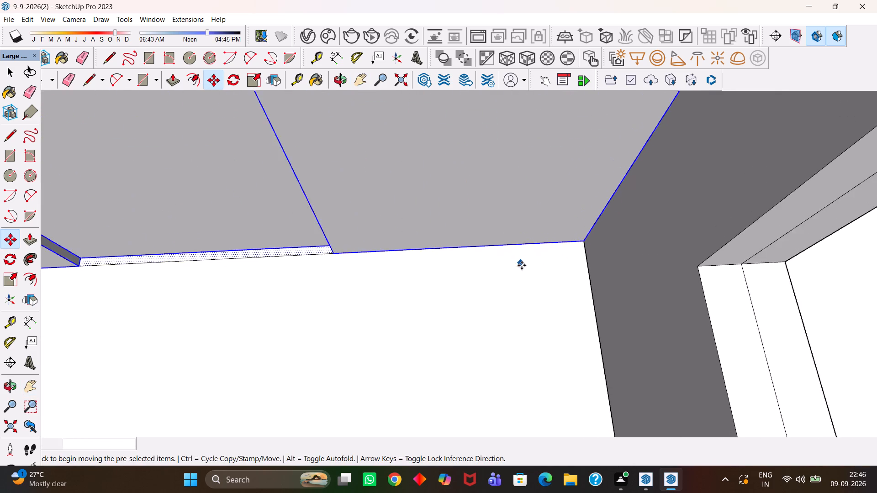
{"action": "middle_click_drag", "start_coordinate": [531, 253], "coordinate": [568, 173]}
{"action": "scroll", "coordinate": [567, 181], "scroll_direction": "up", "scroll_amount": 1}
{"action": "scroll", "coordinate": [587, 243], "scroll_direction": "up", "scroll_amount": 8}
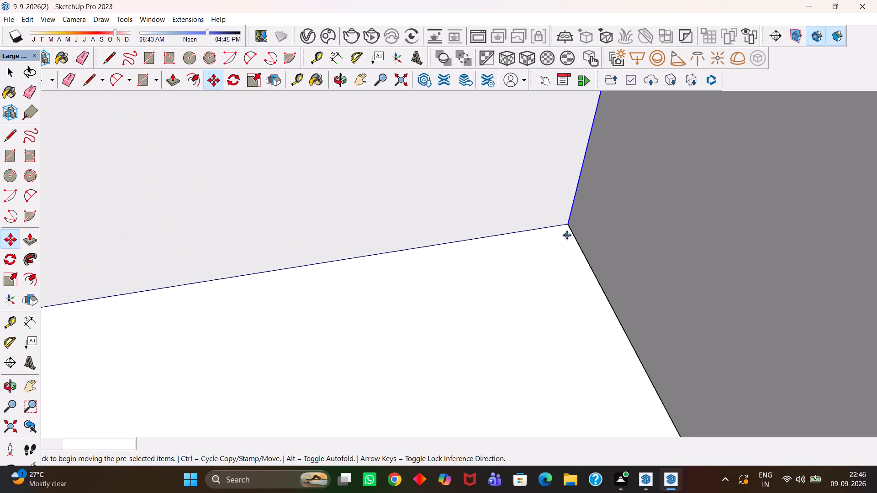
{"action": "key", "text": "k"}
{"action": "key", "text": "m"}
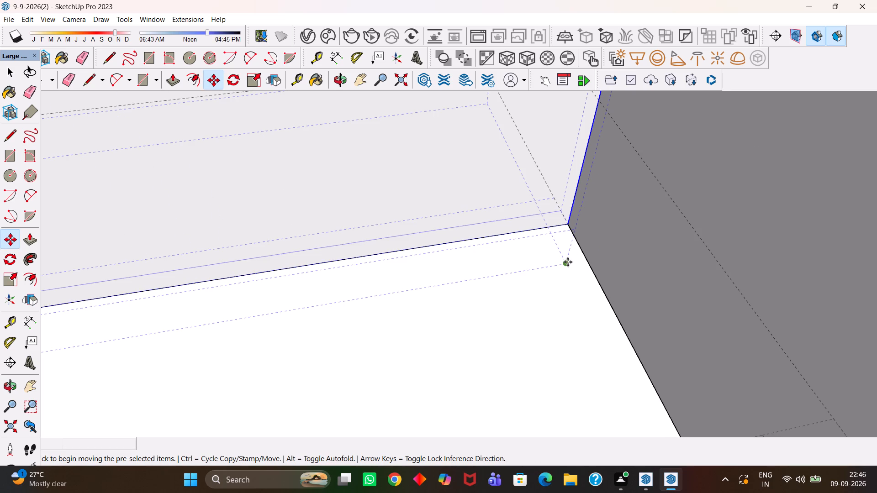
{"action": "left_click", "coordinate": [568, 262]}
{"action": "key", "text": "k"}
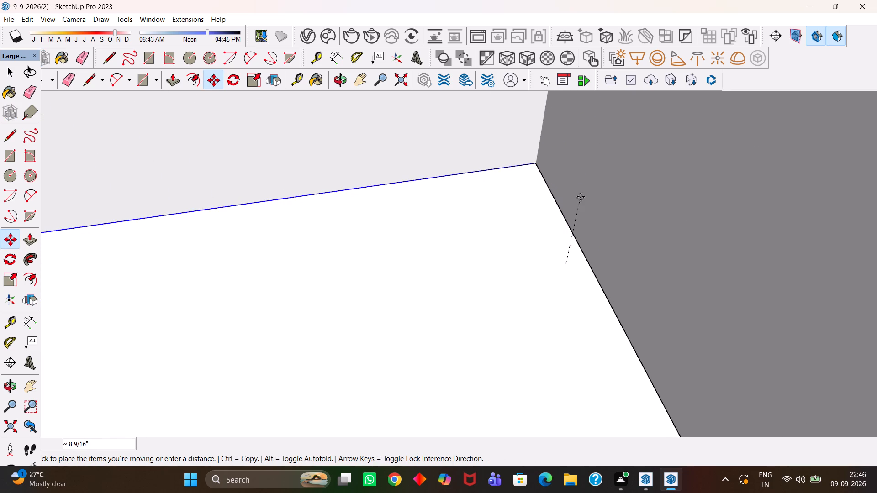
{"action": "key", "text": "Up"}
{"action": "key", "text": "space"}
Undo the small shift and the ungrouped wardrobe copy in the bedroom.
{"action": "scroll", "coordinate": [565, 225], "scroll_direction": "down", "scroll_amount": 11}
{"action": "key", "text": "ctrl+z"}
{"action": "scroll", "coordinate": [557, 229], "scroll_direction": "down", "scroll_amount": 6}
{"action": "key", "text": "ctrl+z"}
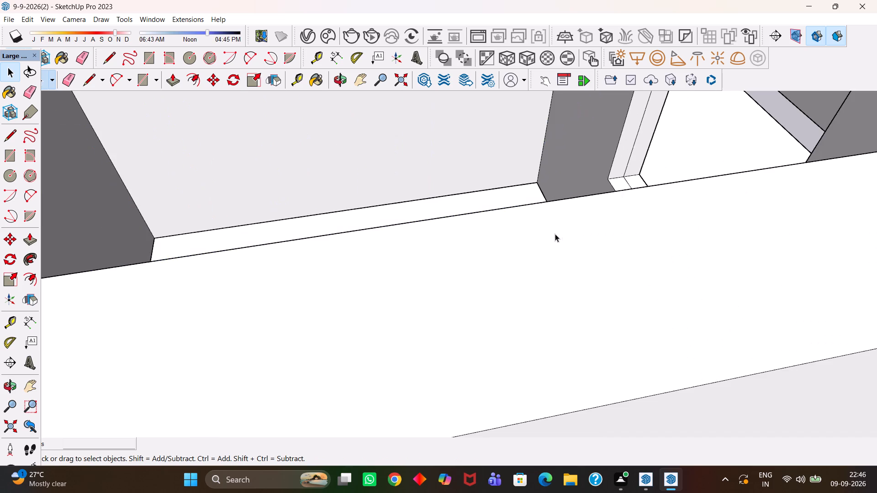
Make the whole sliding-shutter wardrobe and its six-shutter top box beside the building into one group.
{"action": "scroll", "coordinate": [555, 234], "scroll_direction": "down", "scroll_amount": 5}
{"action": "middle_click_drag", "start_coordinate": [545, 189], "coordinate": [539, 238]}
{"action": "scroll", "coordinate": [539, 234], "scroll_direction": "up", "scroll_amount": 2}
{"action": "scroll", "coordinate": [539, 238], "scroll_direction": "down", "scroll_amount": 11}
{"action": "key", "text": "h"}
{"action": "left_click_drag", "start_coordinate": [655, 237], "coordinate": [491, 235]}
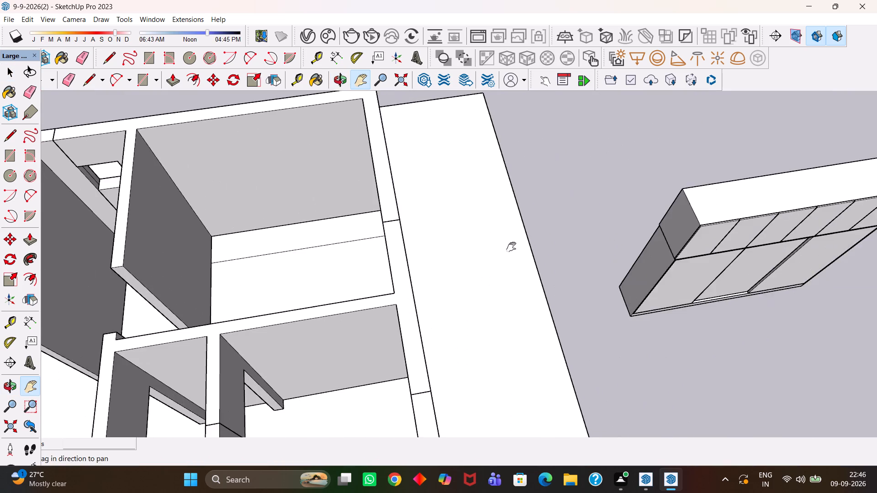
{"action": "scroll", "coordinate": [575, 280], "scroll_direction": "up", "scroll_amount": 5}
{"action": "scroll", "coordinate": [647, 318], "scroll_direction": "up", "scroll_amount": 4}
{"action": "middle_click_drag", "start_coordinate": [648, 319], "coordinate": [616, 289]}
{"action": "scroll", "coordinate": [616, 291], "scroll_direction": "down", "scroll_amount": 9}
{"action": "key", "text": "h"}
{"action": "left_click_drag", "start_coordinate": [737, 274], "coordinate": [576, 287]}
{"action": "scroll", "coordinate": [565, 281], "scroll_direction": "down", "scroll_amount": 3}
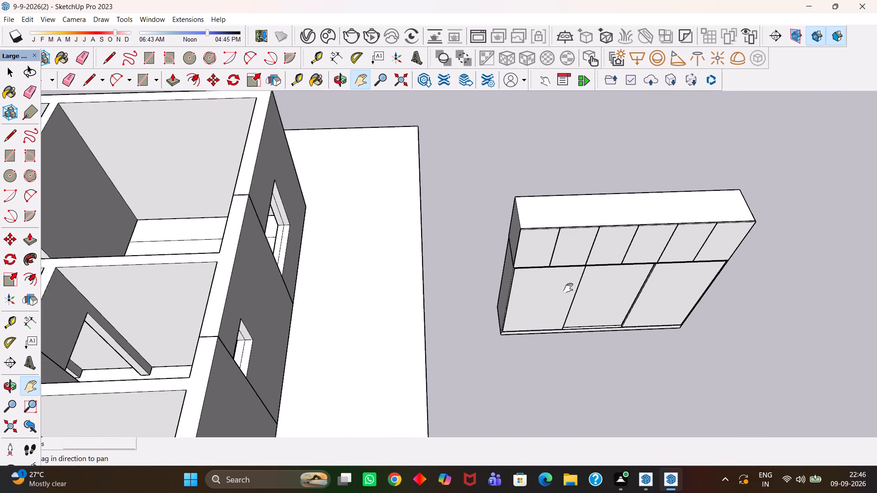
{"action": "scroll", "coordinate": [568, 288], "scroll_direction": "down", "scroll_amount": 1}
{"action": "key", "text": "space"}
{"action": "left_click", "coordinate": [555, 293]}
{"action": "scroll", "coordinate": [538, 309], "scroll_direction": "up", "scroll_amount": 2}
{"action": "scroll", "coordinate": [552, 294], "scroll_direction": "down", "scroll_amount": 5}
{"action": "middle_click_drag", "start_coordinate": [597, 286], "coordinate": [591, 311]}
{"action": "scroll", "coordinate": [593, 305], "scroll_direction": "up", "scroll_amount": 1}
{"action": "scroll", "coordinate": [591, 311], "scroll_direction": "down", "scroll_amount": 4}
{"action": "key", "text": "space"}
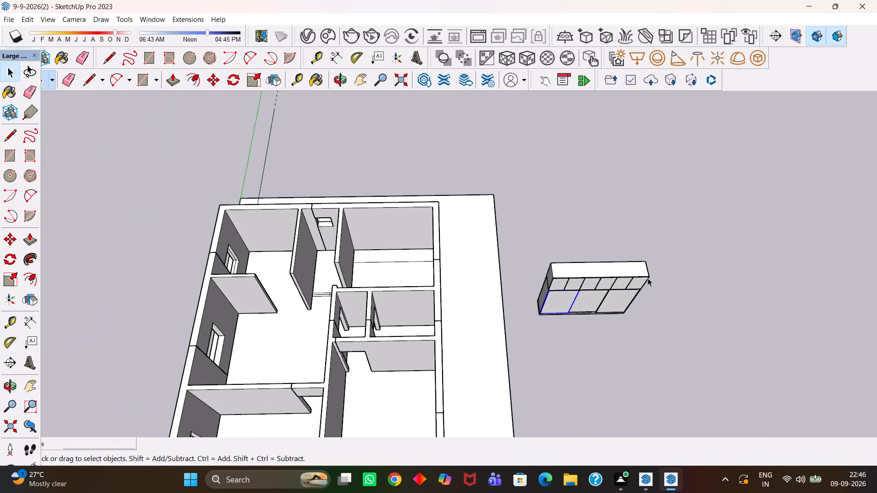
{"action": "left_click_drag", "start_coordinate": [703, 228], "coordinate": [534, 351]}
{"action": "right_click", "coordinate": [563, 309]}
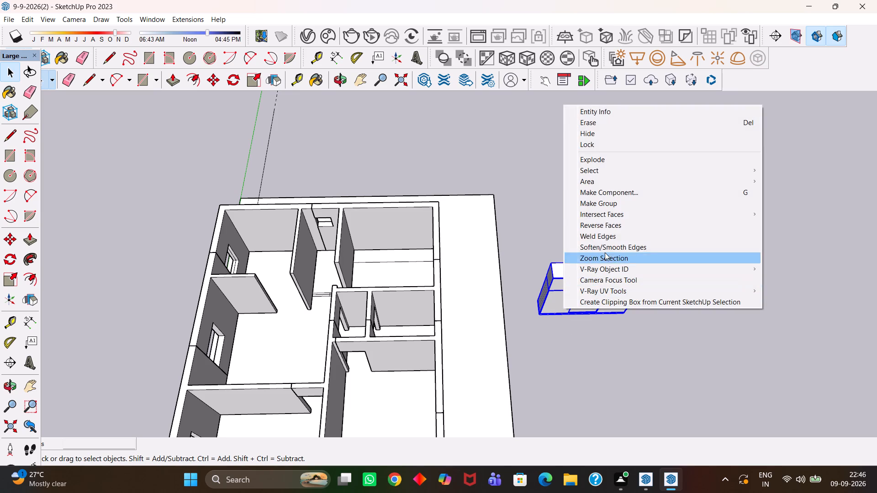
{"action": "left_click", "coordinate": [597, 206]}
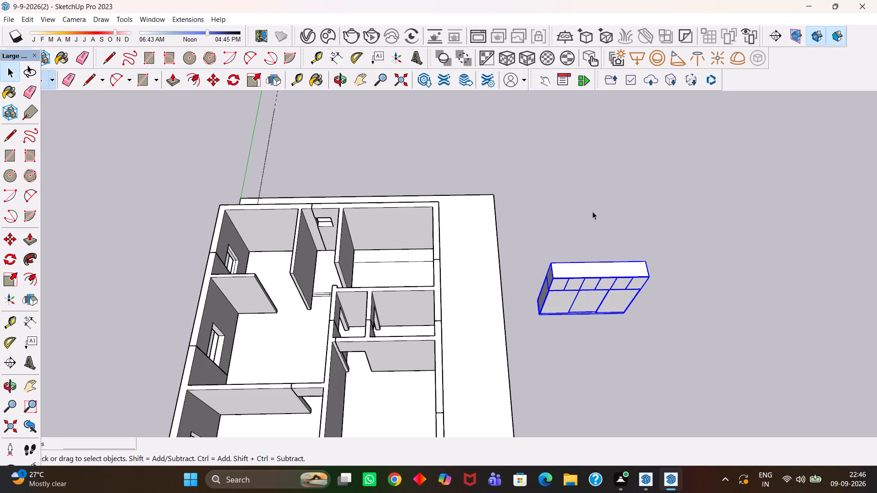
Copy the wardrobe group about 25' 11 9/16" by its lower front corner onto the bedroom floor line's end at the window wall.
{"action": "key", "text": "m"}
{"action": "scroll", "coordinate": [611, 306], "scroll_direction": "up", "scroll_amount": 6}
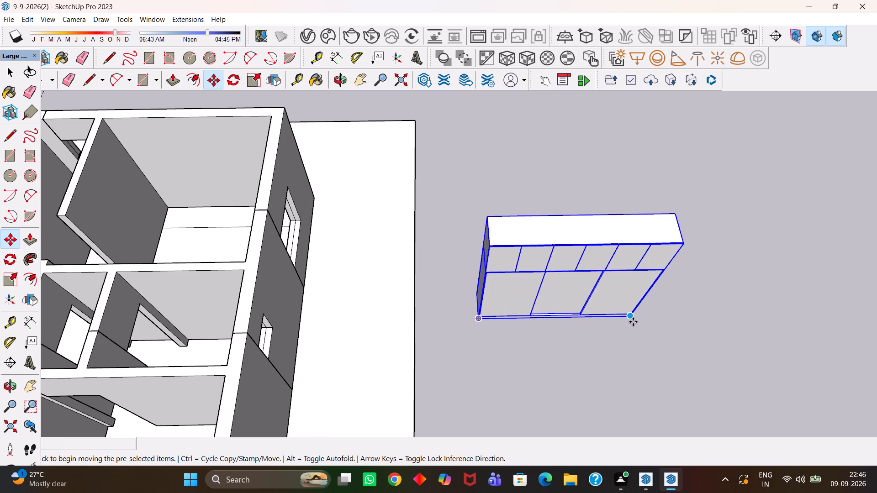
{"action": "scroll", "coordinate": [629, 318], "scroll_direction": "up", "scroll_amount": 9}
{"action": "middle_click_drag", "start_coordinate": [632, 327], "coordinate": [613, 300]}
{"action": "scroll", "coordinate": [612, 301], "scroll_direction": "up", "scroll_amount": 3}
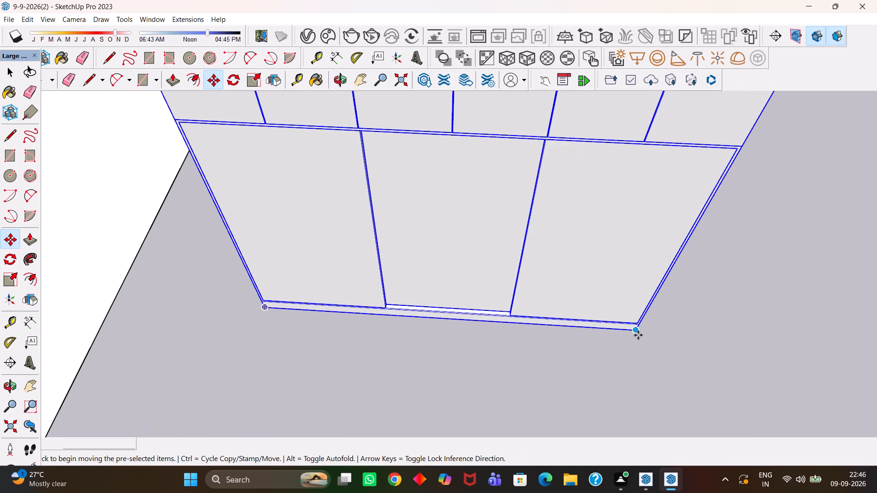
{"action": "left_click", "coordinate": [638, 335]}
{"action": "scroll", "coordinate": [535, 282], "scroll_direction": "down", "scroll_amount": 8}
{"action": "key", "text": "h"}
{"action": "middle_click_drag", "start_coordinate": [474, 240], "coordinate": [498, 283]}
{"action": "scroll", "coordinate": [480, 249], "scroll_direction": "up", "scroll_amount": 1}
{"action": "scroll", "coordinate": [498, 283], "scroll_direction": "down", "scroll_amount": 3}
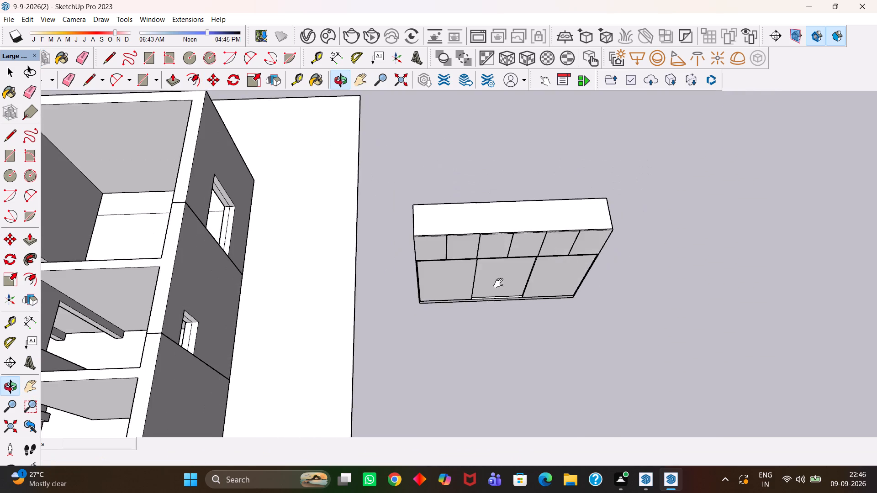
{"action": "left_click_drag", "start_coordinate": [428, 282], "coordinate": [661, 318]}
{"action": "scroll", "coordinate": [443, 259], "scroll_direction": "up", "scroll_amount": 4}
{"action": "left_click_drag", "start_coordinate": [407, 250], "coordinate": [537, 315]}
{"action": "scroll", "coordinate": [539, 314], "scroll_direction": "up", "scroll_amount": 10}
{"action": "middle_click", "coordinate": [539, 314]}
{"action": "key", "text": "Escape"}
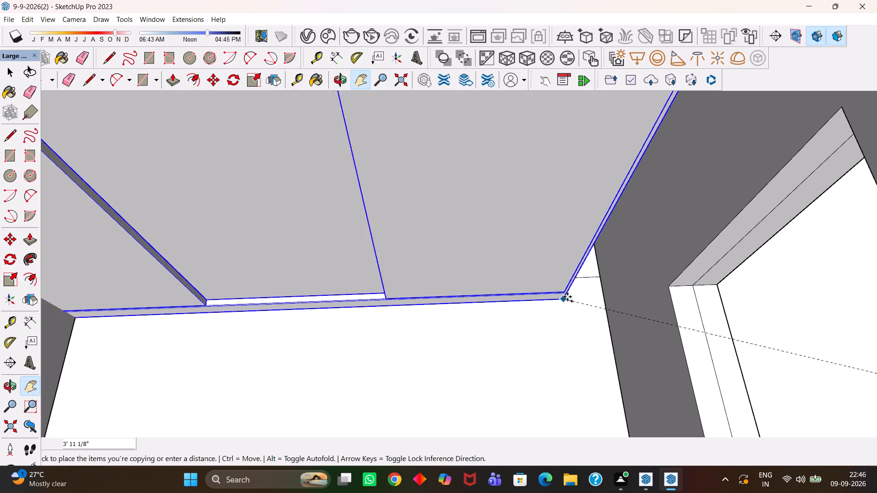
{"action": "left_click", "coordinate": [596, 275]}
Move the bedroom wardrobe copy about 11/16" by its upper back corner to line up with the bedroom's wall-top corner.
{"action": "key", "text": "h"}
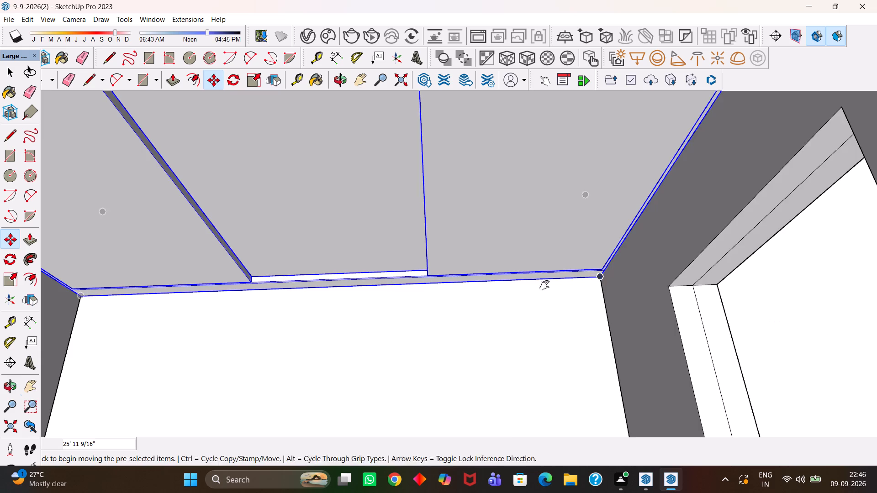
{"action": "scroll", "coordinate": [512, 285], "scroll_direction": "down", "scroll_amount": 15}
{"action": "scroll", "coordinate": [398, 194], "scroll_direction": "up", "scroll_amount": 6}
{"action": "scroll", "coordinate": [426, 227], "scroll_direction": "up", "scroll_amount": 5}
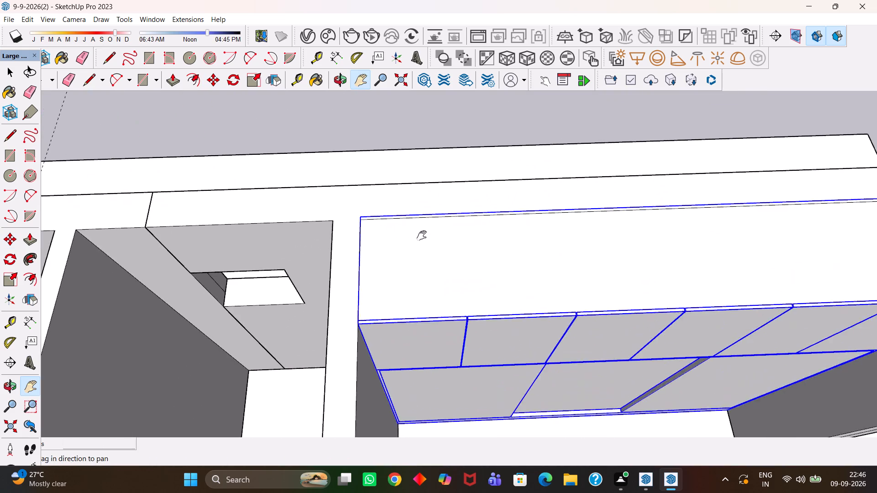
{"action": "scroll", "coordinate": [422, 236], "scroll_direction": "up", "scroll_amount": 3}
{"action": "middle_click_drag", "start_coordinate": [408, 251], "coordinate": [414, 267]}
{"action": "scroll", "coordinate": [415, 273], "scroll_direction": "down", "scroll_amount": 3}
{"action": "key", "text": "m"}
{"action": "scroll", "coordinate": [348, 214], "scroll_direction": "up", "scroll_amount": 3}
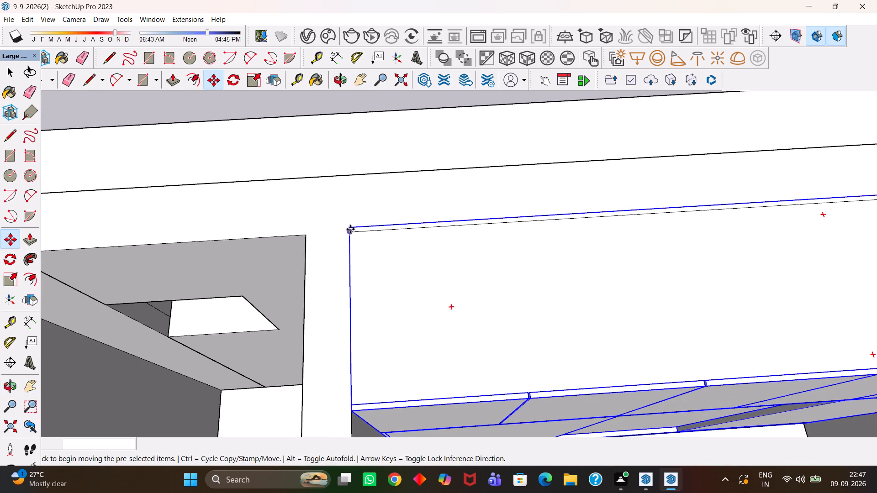
{"action": "scroll", "coordinate": [353, 227], "scroll_direction": "up", "scroll_amount": 3}
{"action": "left_click", "coordinate": [351, 226]}
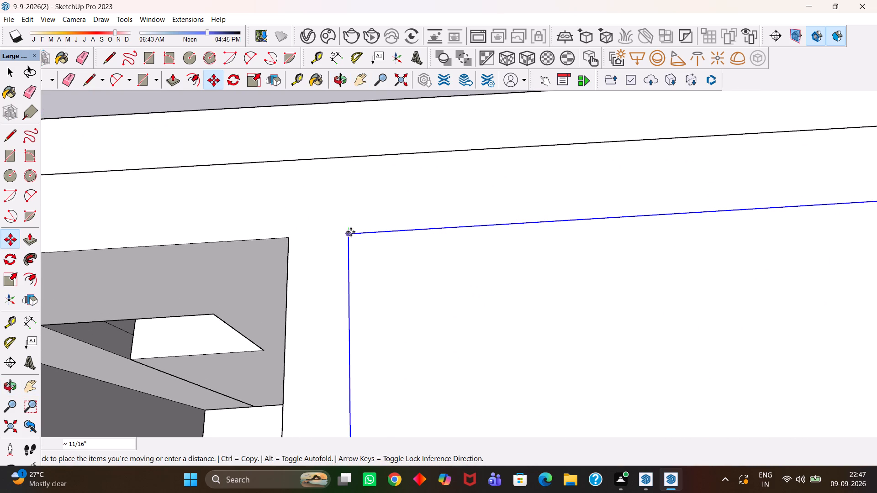
{"action": "left_click", "coordinate": [351, 232]}
Examine the wardrobe copy's fit between the bedroom walls, close up and against the original beside the building.
{"action": "key", "text": "h"}
{"action": "scroll", "coordinate": [379, 235], "scroll_direction": "down", "scroll_amount": 16}
{"action": "scroll", "coordinate": [408, 260], "scroll_direction": "down", "scroll_amount": 2}
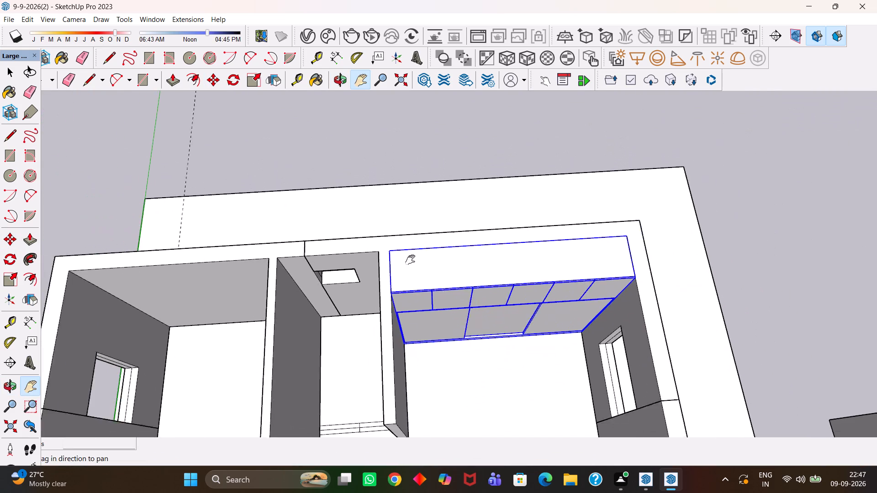
{"action": "scroll", "coordinate": [410, 260], "scroll_direction": "down", "scroll_amount": 2}
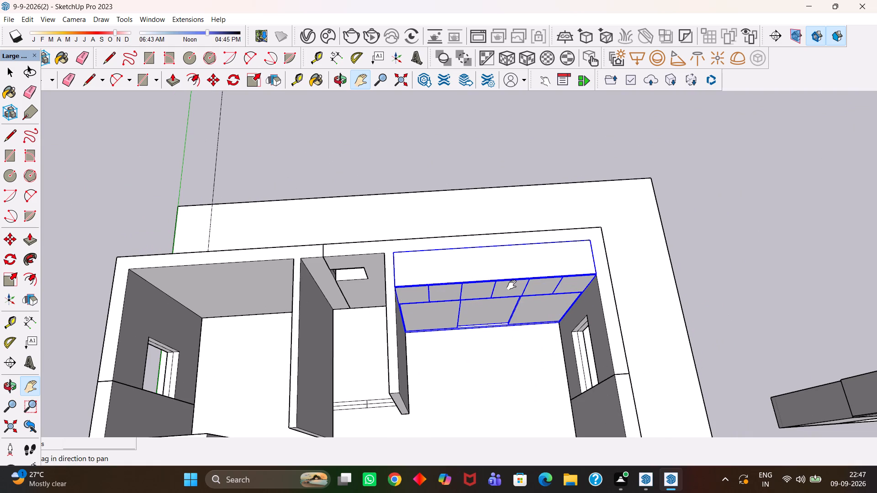
{"action": "scroll", "coordinate": [512, 285], "scroll_direction": "up", "scroll_amount": 5}
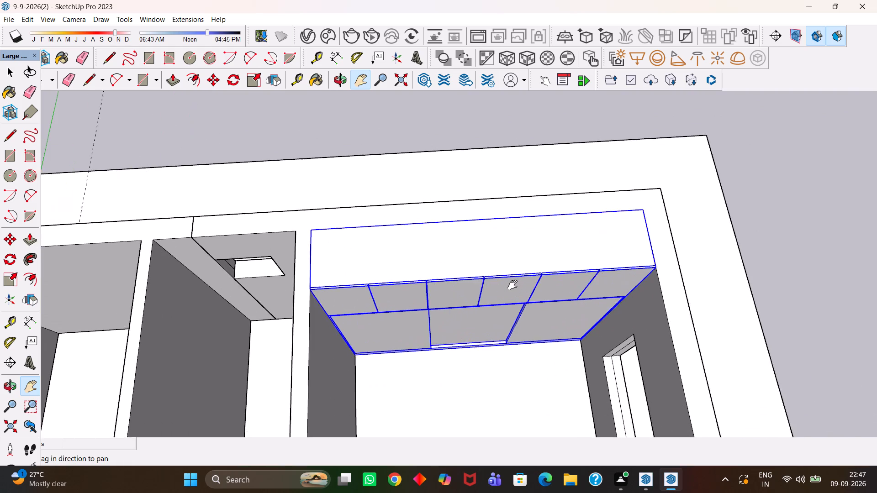
{"action": "scroll", "coordinate": [512, 285], "scroll_direction": "up", "scroll_amount": 5}
{"action": "scroll", "coordinate": [512, 285], "scroll_direction": "down", "scroll_amount": 7}
{"action": "middle_click_drag", "start_coordinate": [512, 311], "coordinate": [511, 302]}
{"action": "scroll", "coordinate": [509, 312], "scroll_direction": "up", "scroll_amount": 4}
{"action": "key", "text": "h"}
{"action": "scroll", "coordinate": [512, 301], "scroll_direction": "down", "scroll_amount": 4}
{"action": "left_click_drag", "start_coordinate": [543, 317], "coordinate": [536, 318]}
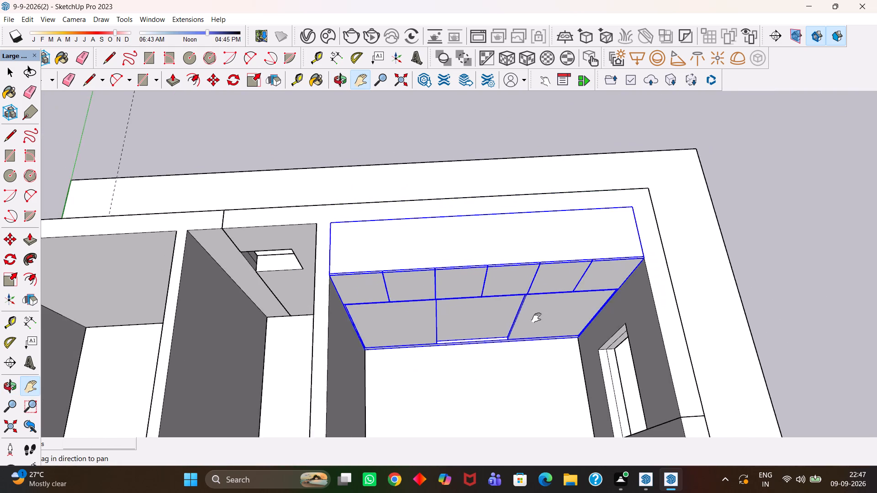
{"action": "left_click_drag", "start_coordinate": [536, 318], "coordinate": [479, 318]}
{"action": "scroll", "coordinate": [475, 318], "scroll_direction": "down", "scroll_amount": 5}
{"action": "scroll", "coordinate": [481, 352], "scroll_direction": "up", "scroll_amount": 2}
{"action": "middle_click_drag", "start_coordinate": [481, 350], "coordinate": [482, 333]}
{"action": "key", "text": "space"}
{"action": "left_click", "coordinate": [681, 239]}
{"action": "scroll", "coordinate": [490, 233], "scroll_direction": "down", "scroll_amount": 5}
{"action": "key", "text": "h"}
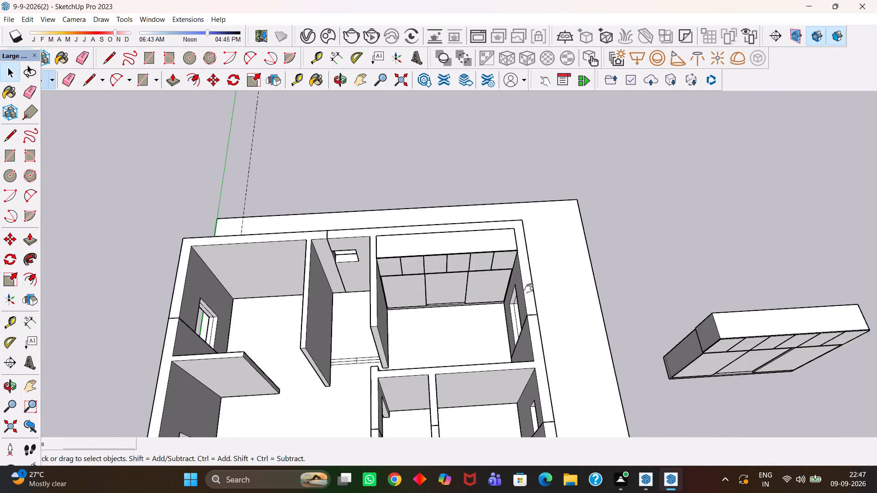
{"action": "left_click_drag", "start_coordinate": [616, 298], "coordinate": [434, 250]}
{"action": "scroll", "coordinate": [431, 240], "scroll_direction": "down", "scroll_amount": 4}
{"action": "scroll", "coordinate": [498, 284], "scroll_direction": "up", "scroll_amount": 5}
{"action": "scroll", "coordinate": [498, 284], "scroll_direction": "down", "scroll_amount": 5}
{"action": "key", "text": "h"}
{"action": "left_click_drag", "start_coordinate": [405, 273], "coordinate": [607, 272]}
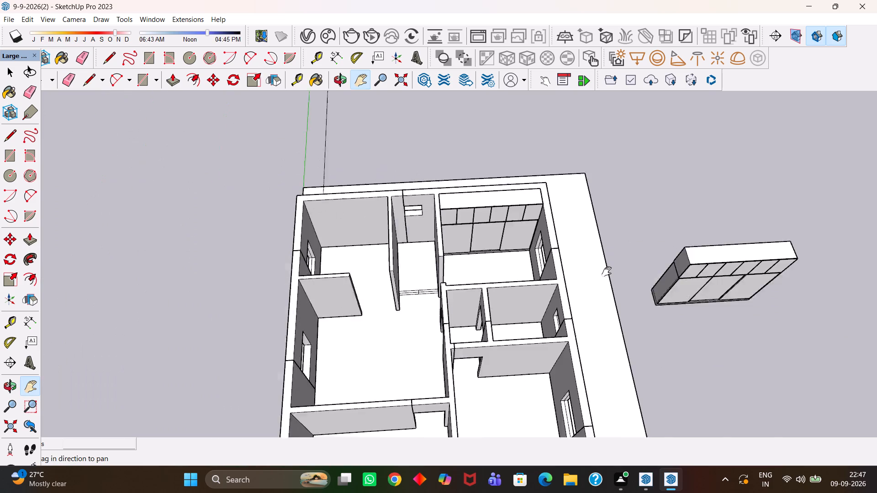
{"action": "left_click_drag", "start_coordinate": [607, 272], "coordinate": [608, 270]}
{"action": "scroll", "coordinate": [486, 268], "scroll_direction": "up", "scroll_amount": 5}
{"action": "scroll", "coordinate": [486, 268], "scroll_direction": "down", "scroll_amount": 4}
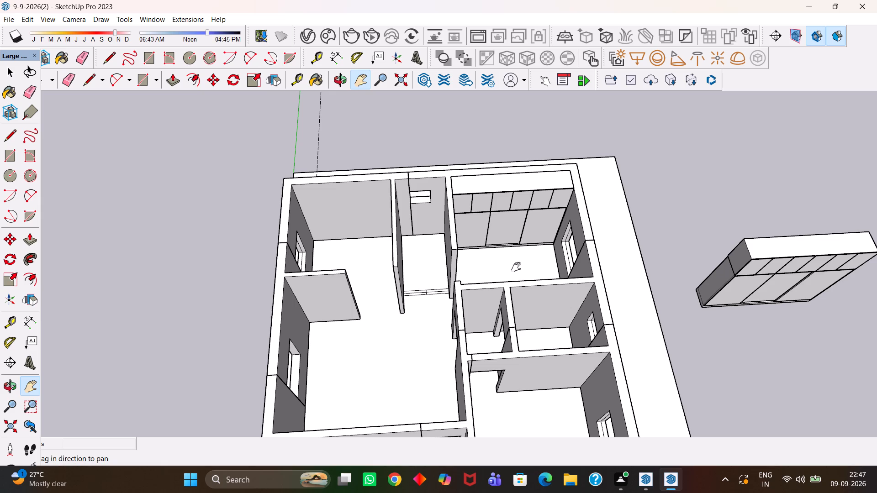
Examine the wardrobe bedroom, the whole floor plan, and the larger room beyond the two small rooms.
{"action": "scroll", "coordinate": [516, 267], "scroll_direction": "up", "scroll_amount": 1}
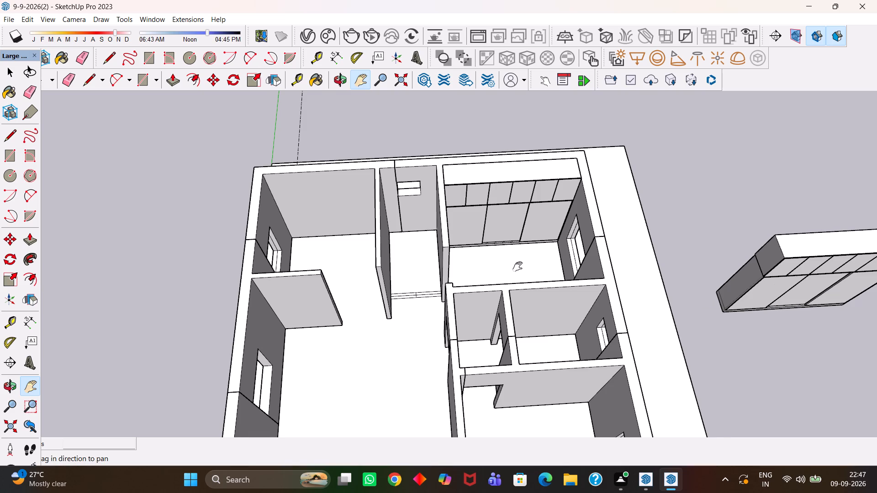
{"action": "scroll", "coordinate": [518, 267], "scroll_direction": "up", "scroll_amount": 1}
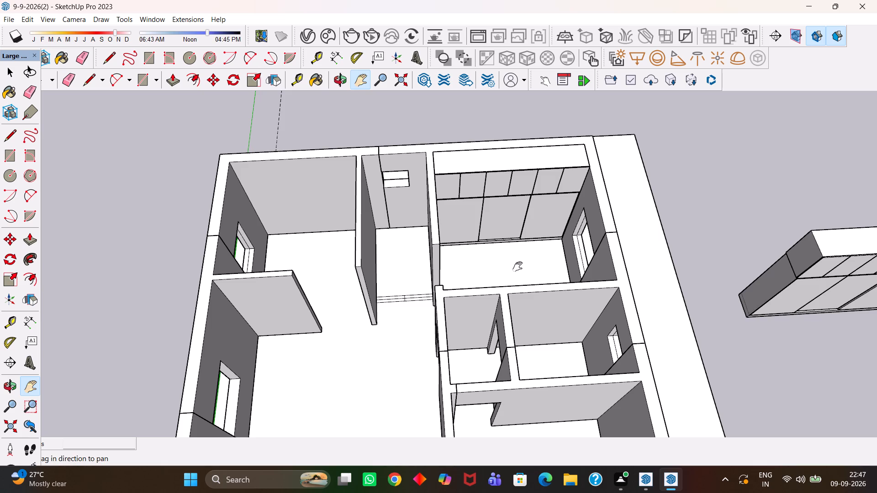
{"action": "scroll", "coordinate": [518, 267], "scroll_direction": "up", "scroll_amount": 2}
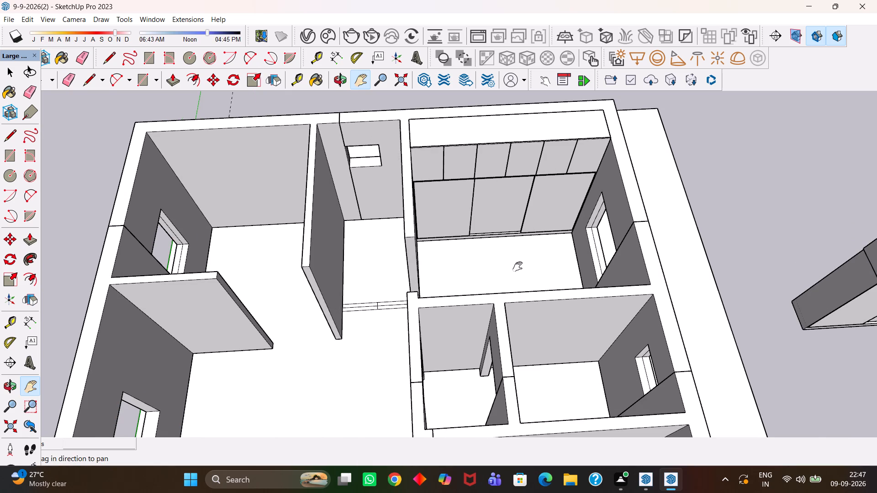
{"action": "scroll", "coordinate": [518, 267], "scroll_direction": "up", "scroll_amount": 2}
{"action": "scroll", "coordinate": [518, 267], "scroll_direction": "down", "scroll_amount": 2}
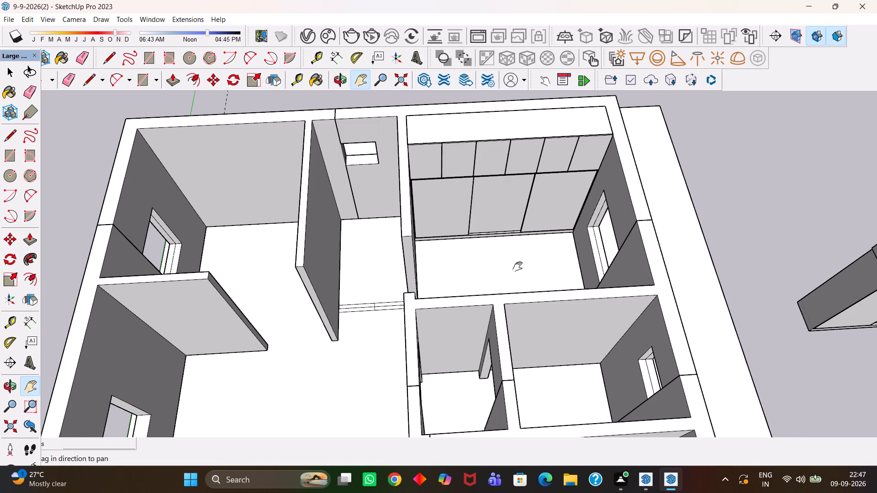
{"action": "scroll", "coordinate": [518, 267], "scroll_direction": "up", "scroll_amount": 1}
{"action": "scroll", "coordinate": [518, 267], "scroll_direction": "down", "scroll_amount": 2}
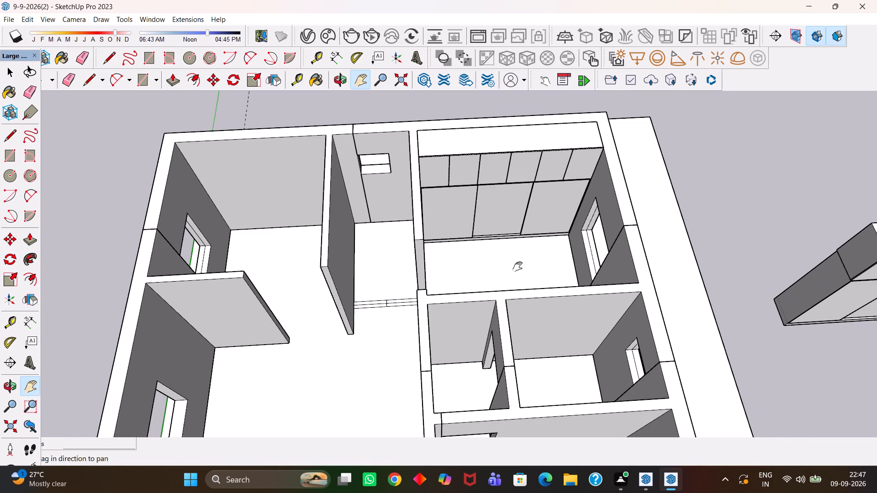
{"action": "scroll", "coordinate": [518, 266], "scroll_direction": "down", "scroll_amount": 5}
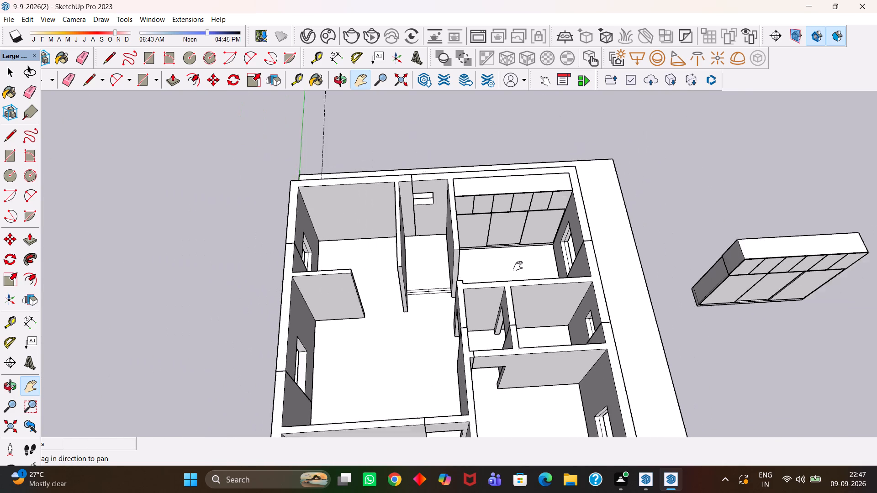
{"action": "scroll", "coordinate": [518, 266], "scroll_direction": "down", "scroll_amount": 3}
{"action": "key", "text": "h"}
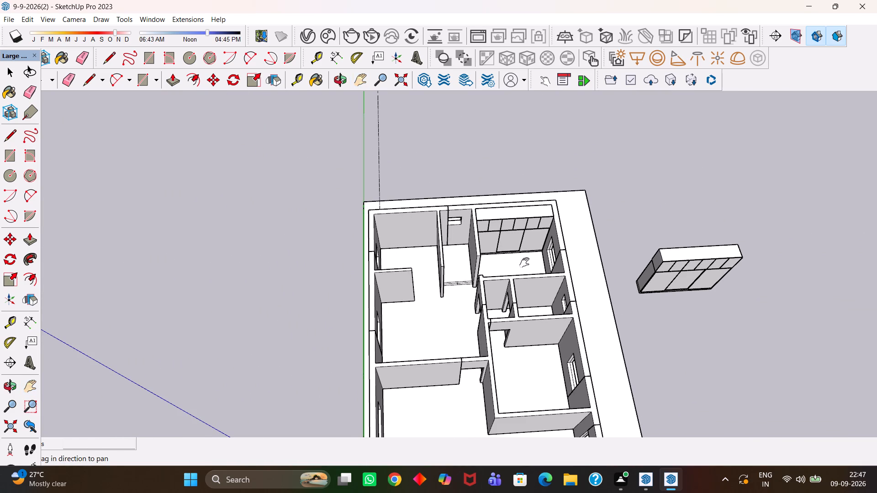
{"action": "scroll", "coordinate": [524, 261], "scroll_direction": "down", "scroll_amount": 6}
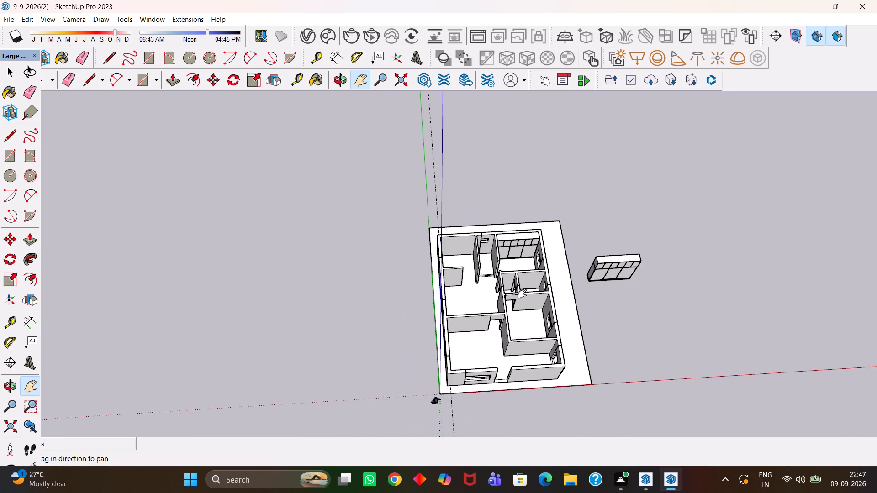
{"action": "scroll", "coordinate": [522, 297], "scroll_direction": "up", "scroll_amount": 5}
{"action": "middle_click_drag", "start_coordinate": [489, 322], "coordinate": [521, 318]}
{"action": "scroll", "coordinate": [549, 339], "scroll_direction": "up", "scroll_amount": 4}
{"action": "key", "text": "h"}
{"action": "scroll", "coordinate": [518, 316], "scroll_direction": "up", "scroll_amount": 3}
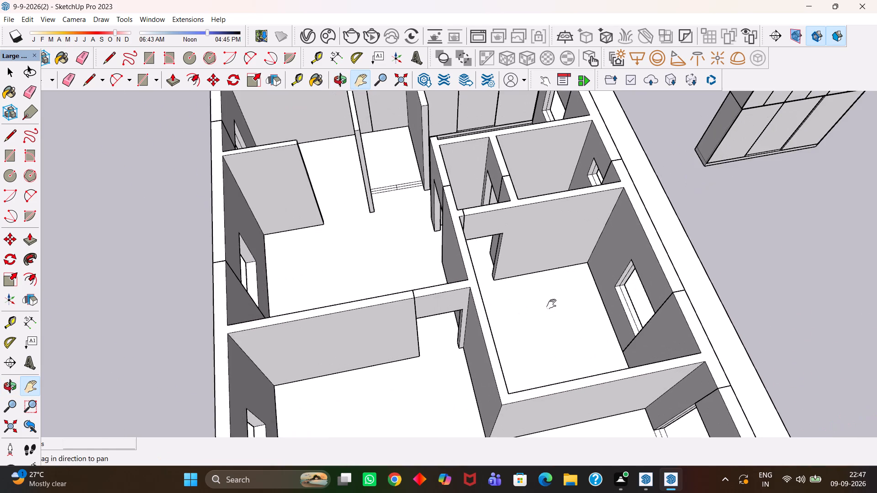
Bring up the Materials tray for painting, resize it into a narrow tray clear of the building, and browse the Colors swatches.
{"action": "middle_click", "coordinate": [569, 306]}
{"action": "scroll", "coordinate": [568, 306], "scroll_direction": "down", "scroll_amount": 5}
{"action": "left_click_drag", "start_coordinate": [689, 266], "coordinate": [558, 316]}
{"action": "middle_click_drag", "start_coordinate": [594, 288], "coordinate": [581, 313]}
{"action": "scroll", "coordinate": [581, 313], "scroll_direction": "up", "scroll_amount": 3}
{"action": "key", "text": "b"}
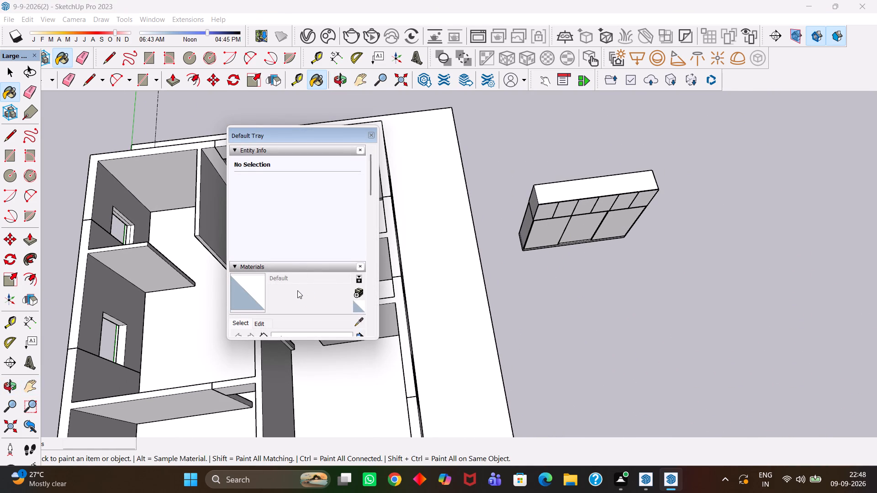
{"action": "scroll", "coordinate": [297, 290], "scroll_direction": "down", "scroll_amount": 3}
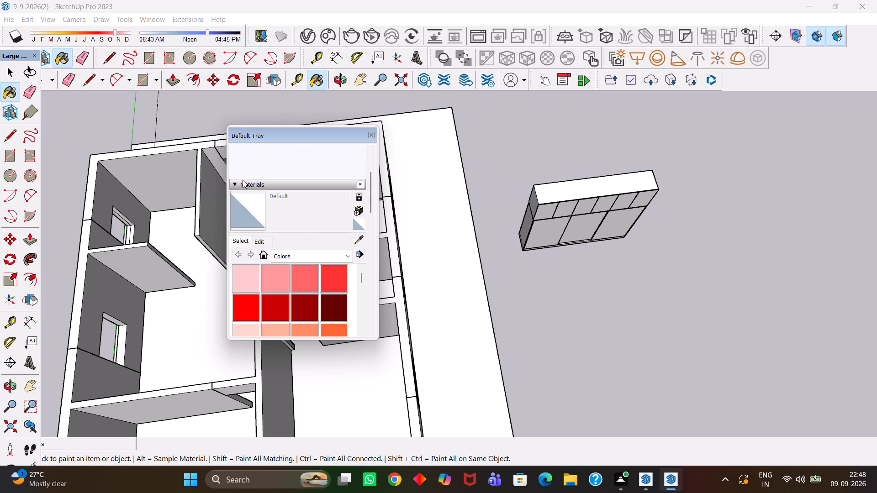
{"action": "left_click_drag", "start_coordinate": [301, 125], "coordinate": [477, 132]}
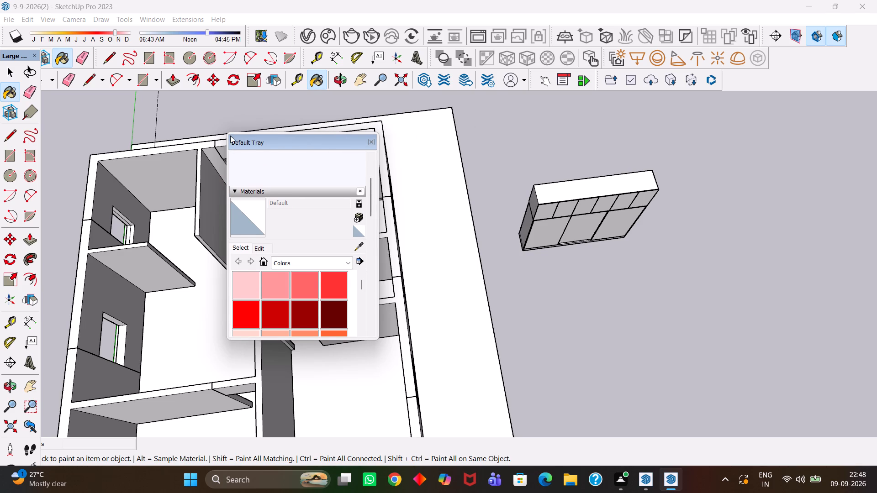
{"action": "left_click_drag", "start_coordinate": [230, 133], "coordinate": [371, 151]}
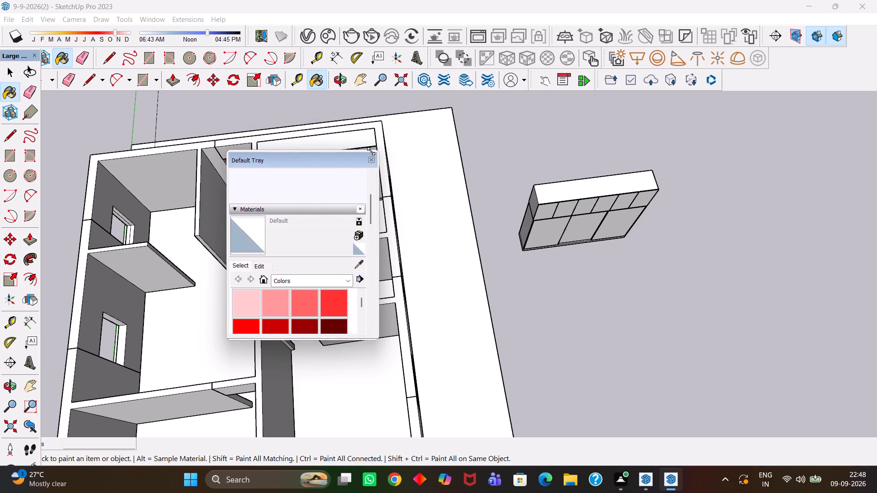
{"action": "left_click_drag", "start_coordinate": [371, 151], "coordinate": [371, 145]}
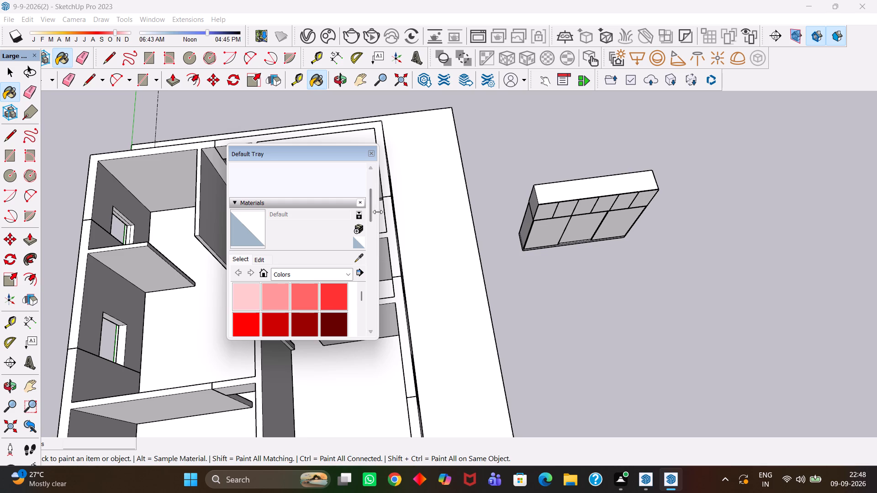
{"action": "left_click_drag", "start_coordinate": [377, 211], "coordinate": [860, 207]}
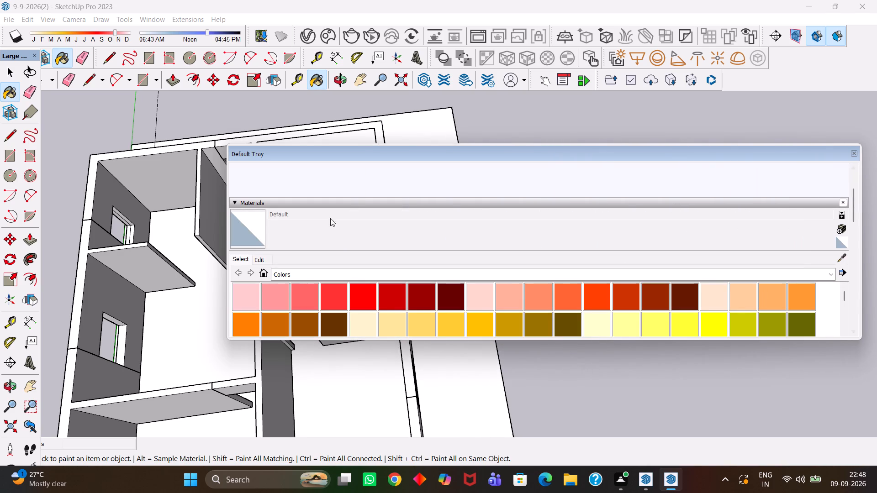
{"action": "left_click_drag", "start_coordinate": [227, 213], "coordinate": [420, 213]}
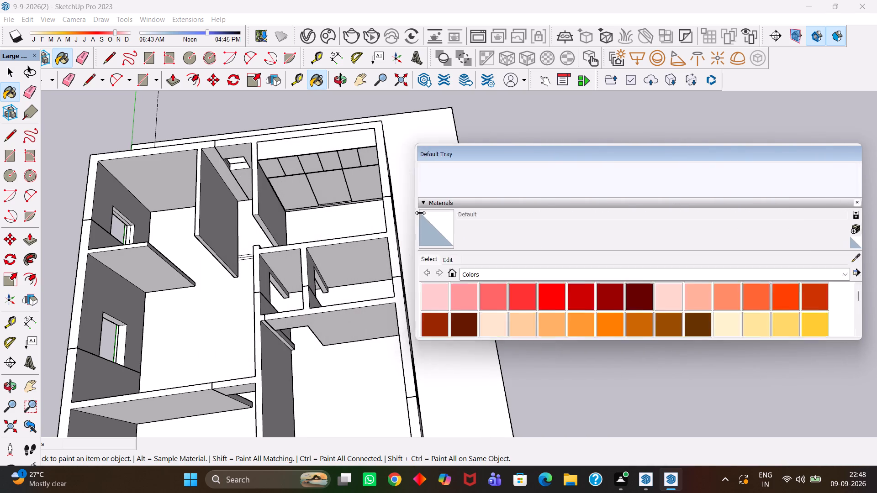
{"action": "left_click_drag", "start_coordinate": [420, 213], "coordinate": [727, 194]}
{"action": "scroll", "coordinate": [764, 262], "scroll_direction": "down", "scroll_amount": 4}
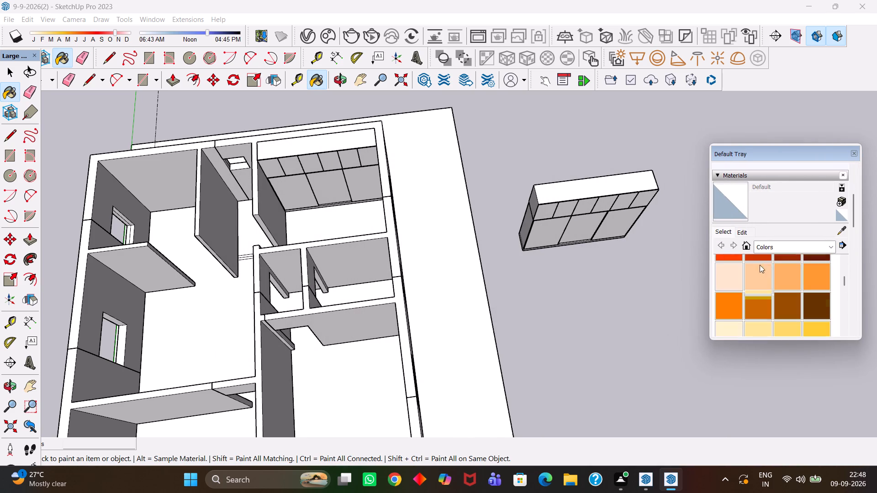
{"action": "scroll", "coordinate": [538, 226], "scroll_direction": "down", "scroll_amount": 4}
{"action": "scroll", "coordinate": [350, 264], "scroll_direction": "up", "scroll_amount": 4}
Examine the wardrobe bedroom close up and the overall floor plan around it.
{"action": "key", "text": "h"}
{"action": "scroll", "coordinate": [396, 227], "scroll_direction": "up", "scroll_amount": 2}
{"action": "left_click_drag", "start_coordinate": [440, 168], "coordinate": [452, 235]}
{"action": "middle_click_drag", "start_coordinate": [414, 228], "coordinate": [402, 258]}
{"action": "scroll", "coordinate": [418, 266], "scroll_direction": "up", "scroll_amount": 5}
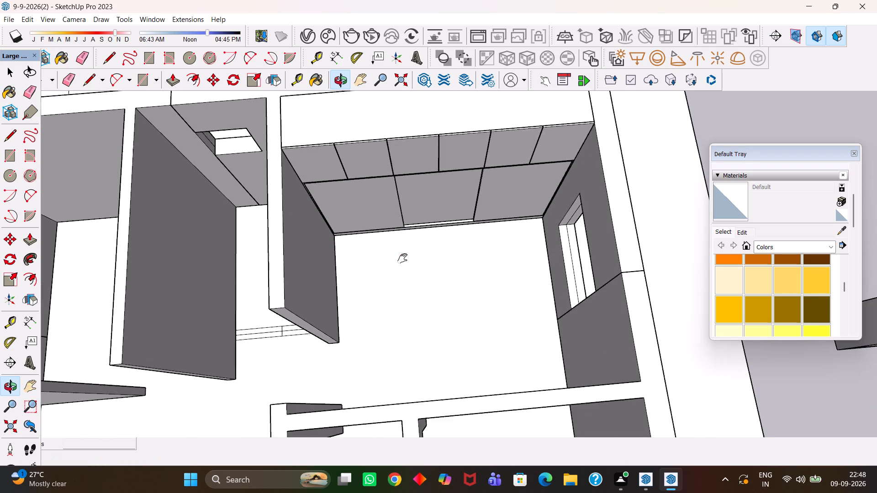
{"action": "scroll", "coordinate": [402, 258], "scroll_direction": "down", "scroll_amount": 6}
{"action": "scroll", "coordinate": [404, 269], "scroll_direction": "up", "scroll_amount": 3}
{"action": "middle_click_drag", "start_coordinate": [405, 273], "coordinate": [396, 277]}
{"action": "scroll", "coordinate": [395, 276], "scroll_direction": "up", "scroll_amount": 2}
{"action": "scroll", "coordinate": [397, 277], "scroll_direction": "down", "scroll_amount": 6}
{"action": "left_click_drag", "start_coordinate": [373, 275], "coordinate": [485, 257]}
{"action": "scroll", "coordinate": [451, 256], "scroll_direction": "down", "scroll_amount": 3}
{"action": "scroll", "coordinate": [392, 252], "scroll_direction": "up", "scroll_amount": 4}
{"action": "middle_click_drag", "start_coordinate": [392, 252], "coordinate": [396, 263]}
{"action": "scroll", "coordinate": [393, 262], "scroll_direction": "down", "scroll_amount": 4}
{"action": "left_click_drag", "start_coordinate": [393, 235], "coordinate": [407, 258]}
{"action": "scroll", "coordinate": [408, 259], "scroll_direction": "down", "scroll_amount": 5}
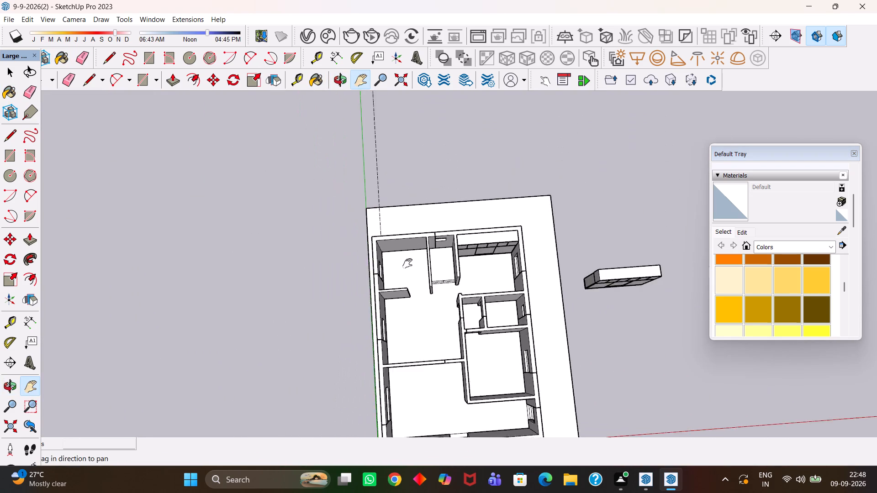
Place floor guides 2' in from the back wall and 2' in from the window wall of the corner room without a wardrobe.
{"action": "scroll", "coordinate": [409, 275], "scroll_direction": "up", "scroll_amount": 9}
{"action": "middle_click_drag", "start_coordinate": [393, 262], "coordinate": [388, 261]}
{"action": "scroll", "coordinate": [388, 261], "scroll_direction": "up", "scroll_amount": 4}
{"action": "key", "text": "t"}
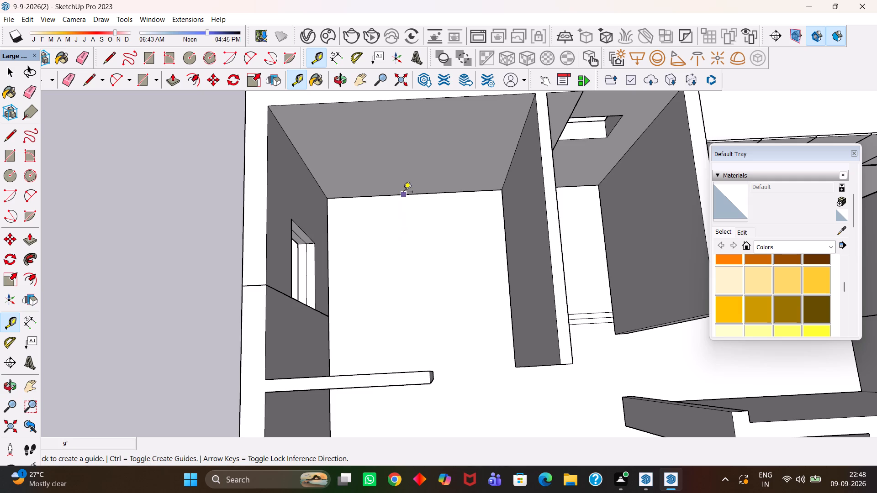
{"action": "left_click", "coordinate": [403, 193]}
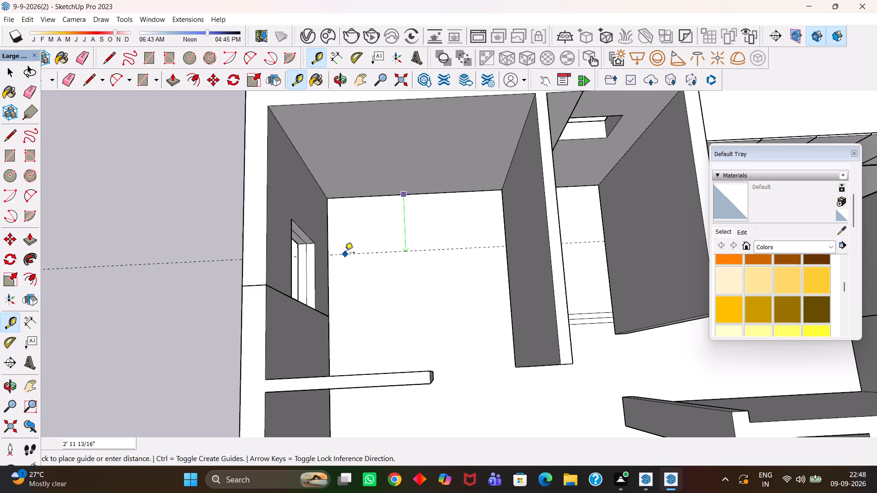
{"action": "type", "text": "2'"}
{"action": "key", "text": "Return"}
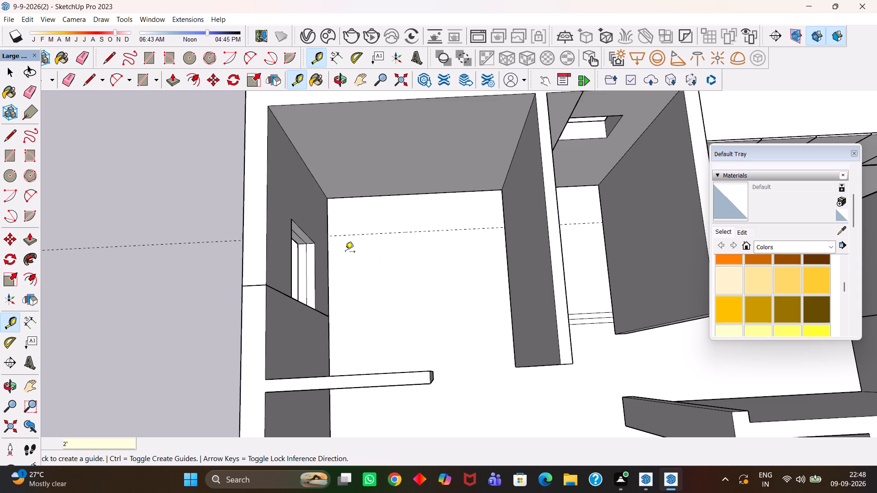
{"action": "scroll", "coordinate": [310, 275], "scroll_direction": "up", "scroll_amount": 3}
{"action": "left_click", "coordinate": [333, 358]}
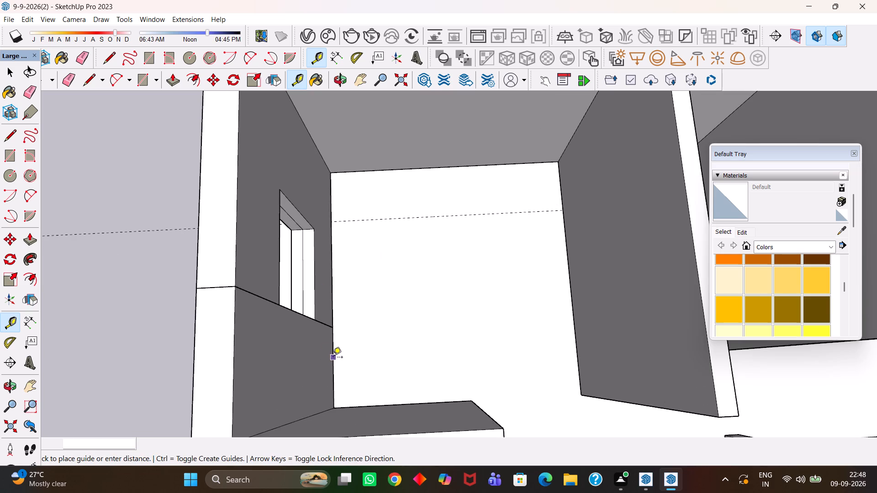
{"action": "type", "text": "2'"}
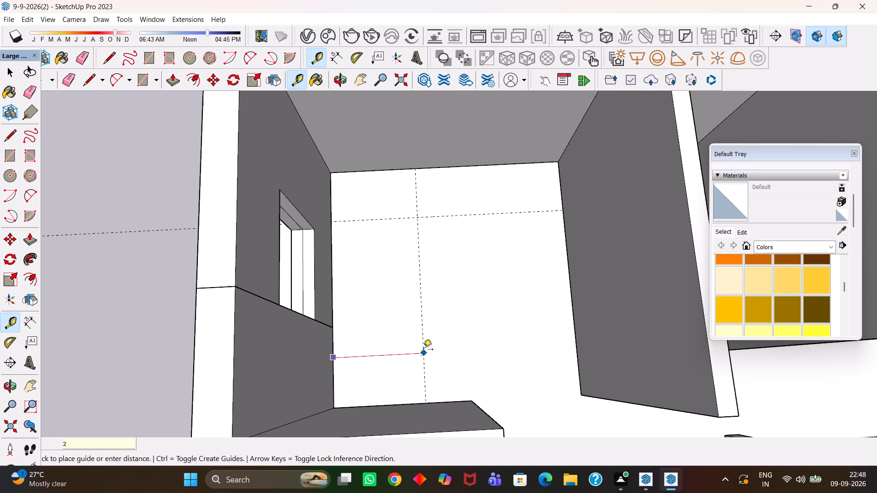
{"action": "key", "text": "Return"}
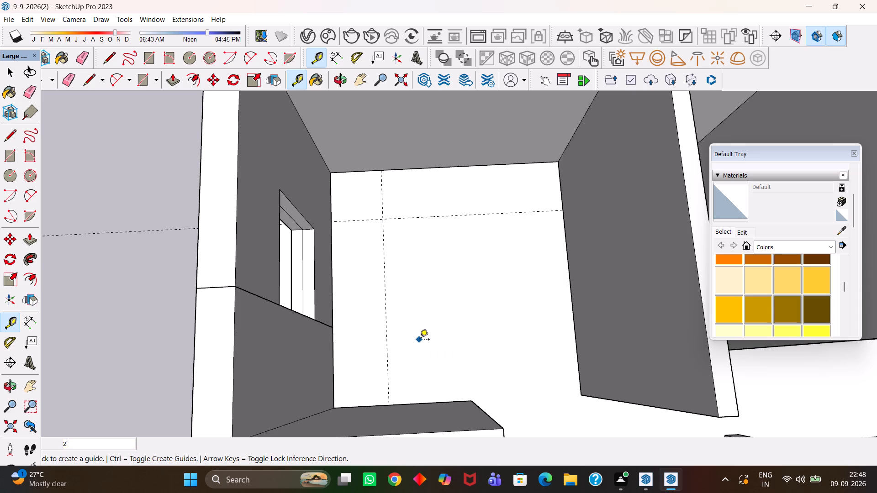
Draw a 7' by 2' rectangle along the corner room's back wall and a 9' by 2' rectangle along its window wall.
{"action": "key", "text": "r"}
{"action": "scroll", "coordinate": [420, 340], "scroll_direction": "up", "scroll_amount": 2}
{"action": "left_click", "coordinate": [378, 193]}
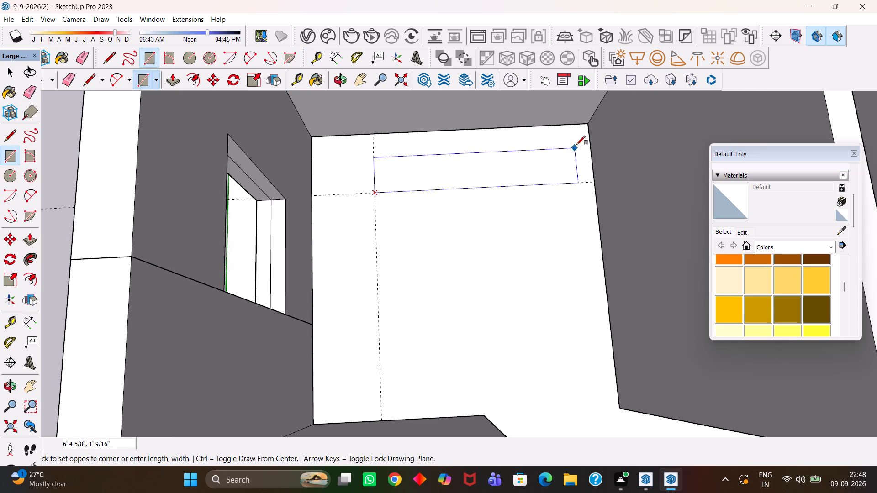
{"action": "left_click", "coordinate": [592, 127]}
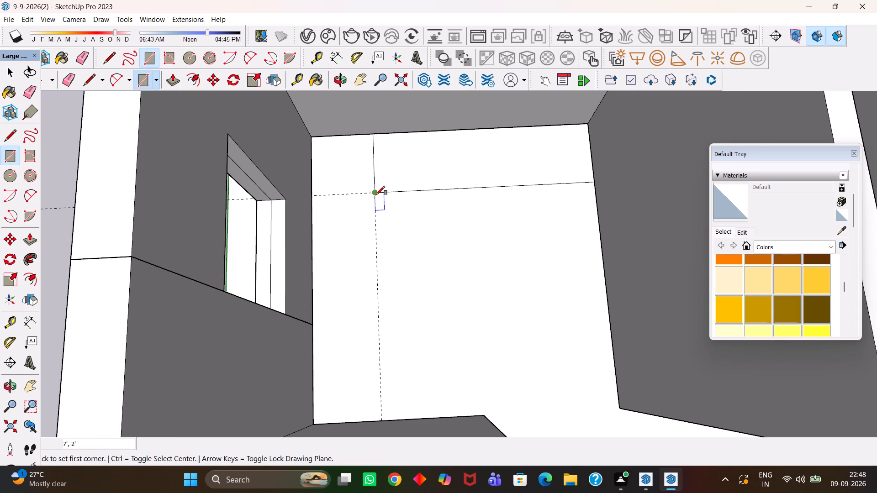
{"action": "left_click", "coordinate": [313, 141]}
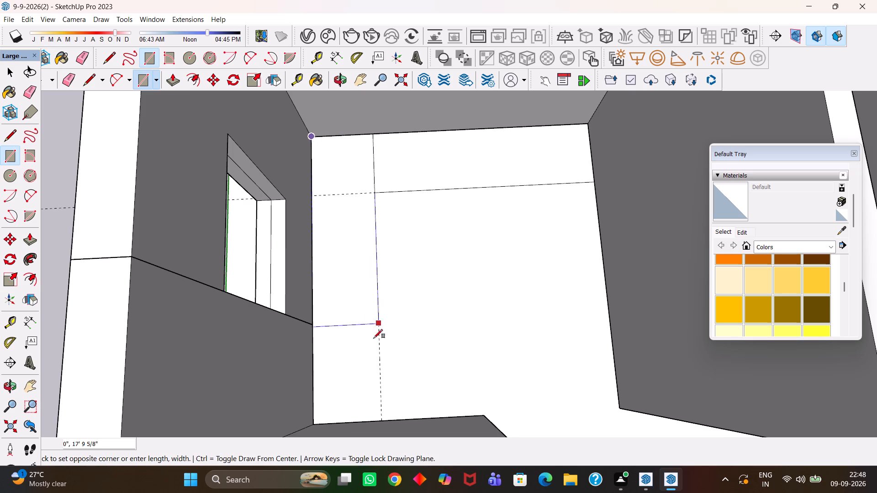
{"action": "left_click", "coordinate": [382, 419]}
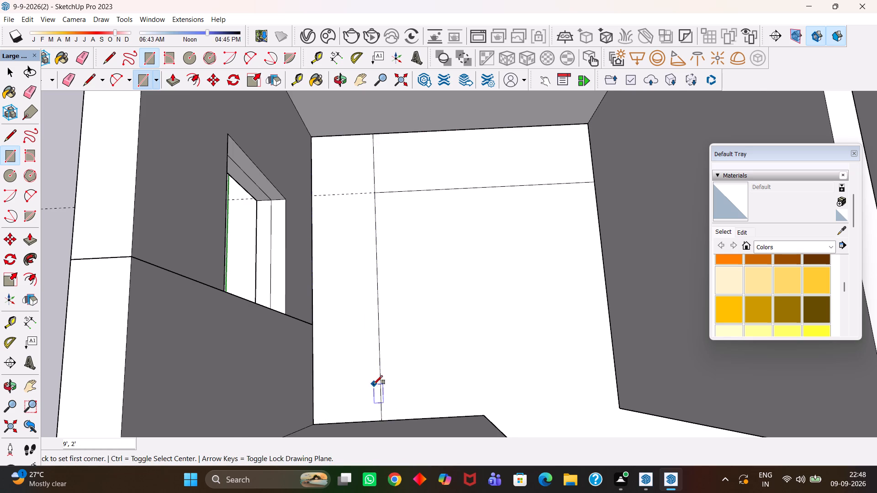
Erase the guides and the dividing line where the two floor rectangles meet, leaving one L-shaped outline.
{"action": "scroll", "coordinate": [374, 384], "scroll_direction": "down", "scroll_amount": 3}
{"action": "key", "text": "e"}
{"action": "left_click_drag", "start_coordinate": [390, 215], "coordinate": [351, 241]}
{"action": "scroll", "coordinate": [353, 244], "scroll_direction": "down", "scroll_amount": 3}
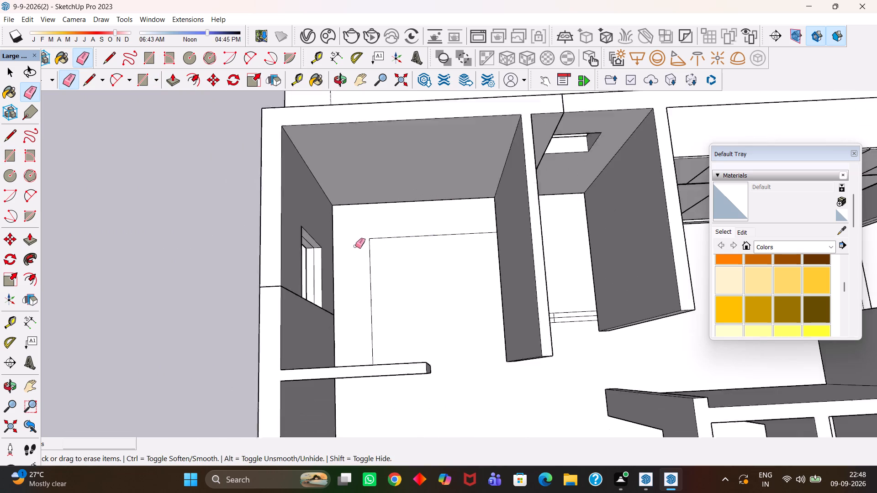
{"action": "scroll", "coordinate": [355, 246], "scroll_direction": "down", "scroll_amount": 1}
Copy the L-shaped floor face about 14' 9 13/16" out of the corner room to the empty area beside the building.
{"action": "key", "text": "space"}
{"action": "left_click", "coordinate": [359, 239]}
{"action": "scroll", "coordinate": [359, 239], "scroll_direction": "down", "scroll_amount": 5}
{"action": "key", "text": "m"}
{"action": "scroll", "coordinate": [359, 239], "scroll_direction": "up", "scroll_amount": 3}
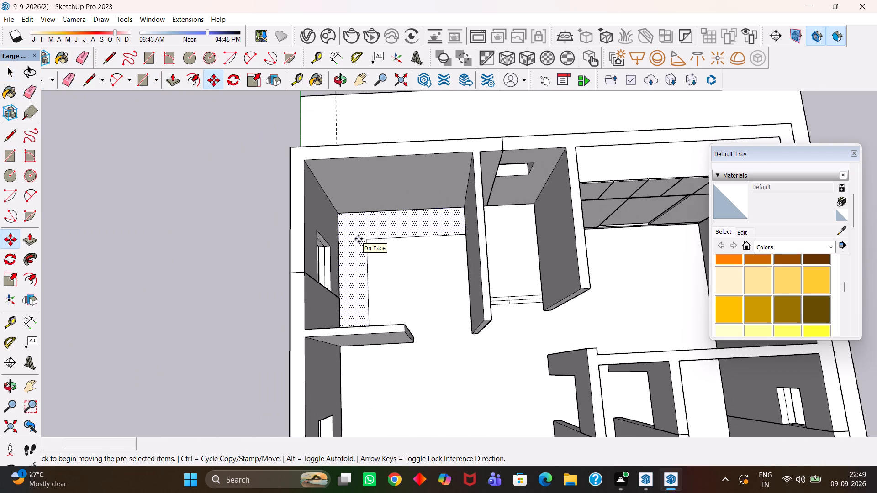
{"action": "left_click", "coordinate": [359, 239]}
{"action": "scroll", "coordinate": [316, 236], "scroll_direction": "down", "scroll_amount": 5}
{"action": "left_click", "coordinate": [202, 222]}
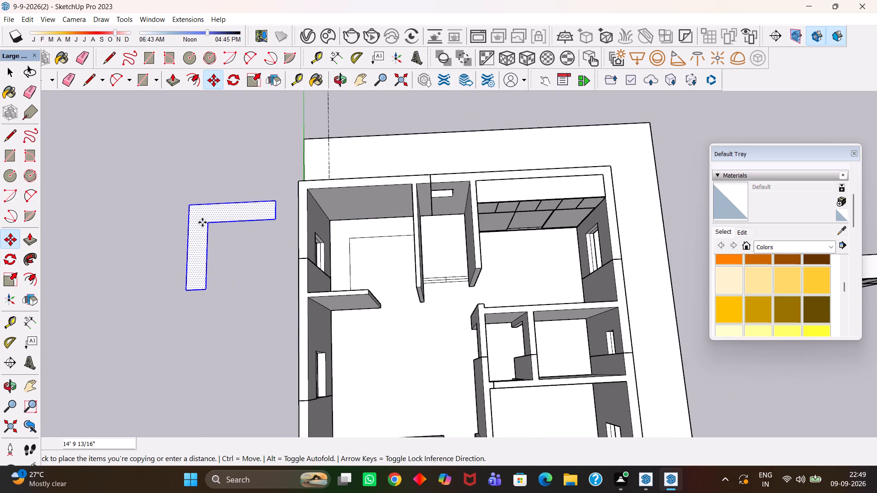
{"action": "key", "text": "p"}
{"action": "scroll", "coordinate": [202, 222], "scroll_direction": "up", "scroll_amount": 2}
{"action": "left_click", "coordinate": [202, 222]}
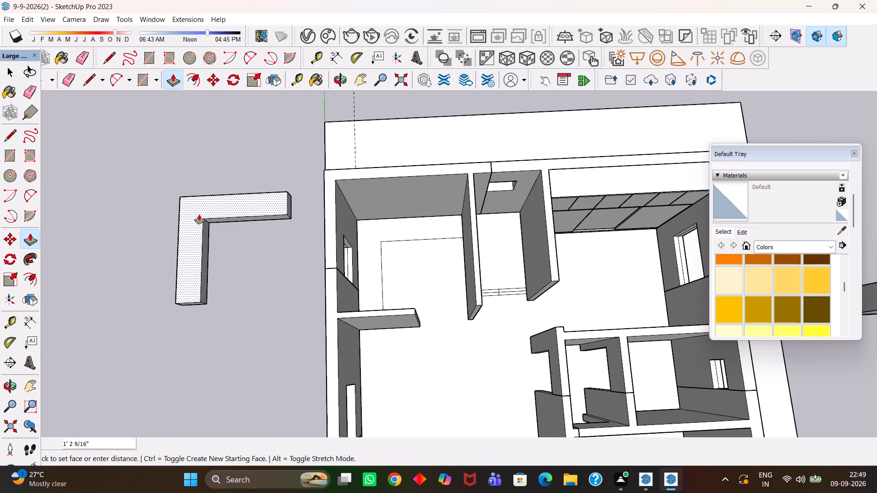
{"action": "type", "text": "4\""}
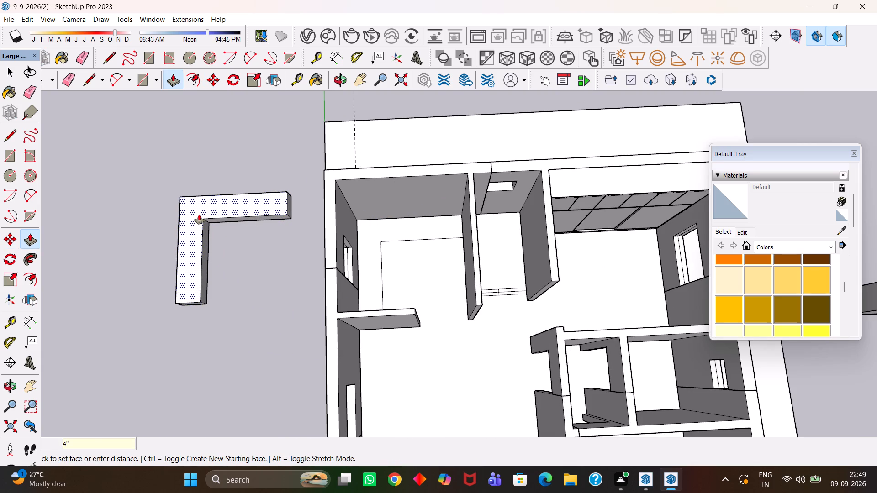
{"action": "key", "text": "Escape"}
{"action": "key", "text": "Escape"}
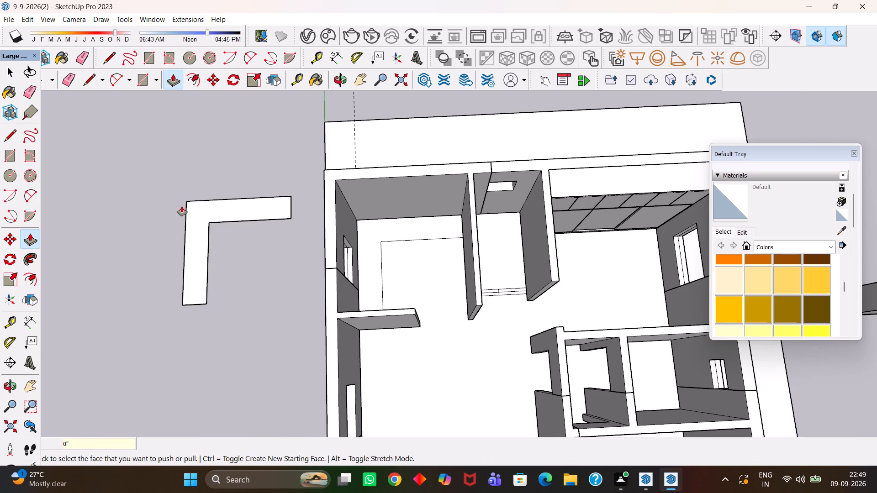
Extrude the copied L-shaped face 2' 9" upward with Push/Pull.
{"action": "left_click", "coordinate": [190, 225]}
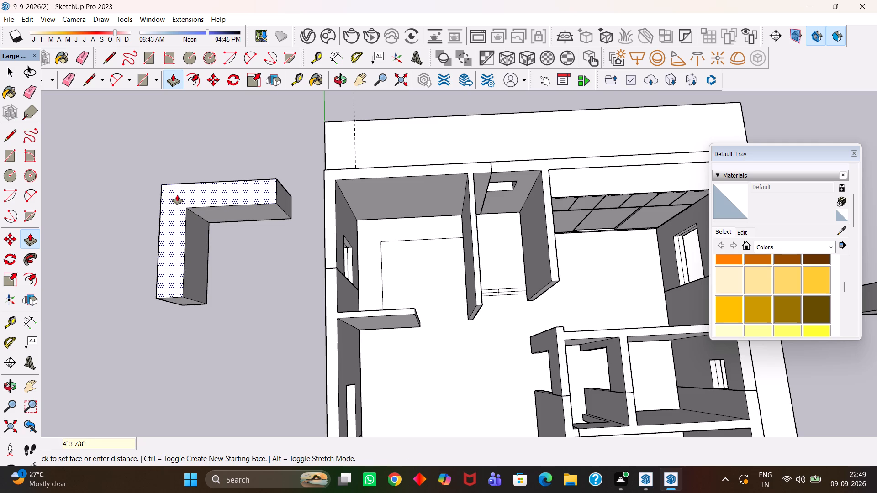
{"action": "type", "text": "2'9\""}
{"action": "key", "text": "Return"}
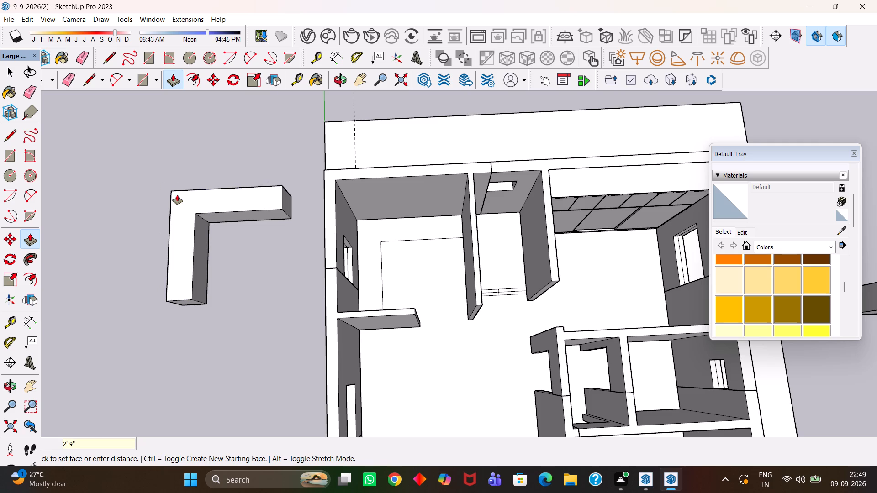
Examine the extruded L-shaped block beside the building from several angles and distances.
{"action": "key", "text": "h"}
{"action": "scroll", "coordinate": [190, 267], "scroll_direction": "up", "scroll_amount": 4}
{"action": "scroll", "coordinate": [196, 264], "scroll_direction": "down", "scroll_amount": 4}
{"action": "left_click_drag", "start_coordinate": [211, 245], "coordinate": [328, 266]}
{"action": "middle_click_drag", "start_coordinate": [354, 288], "coordinate": [329, 288]}
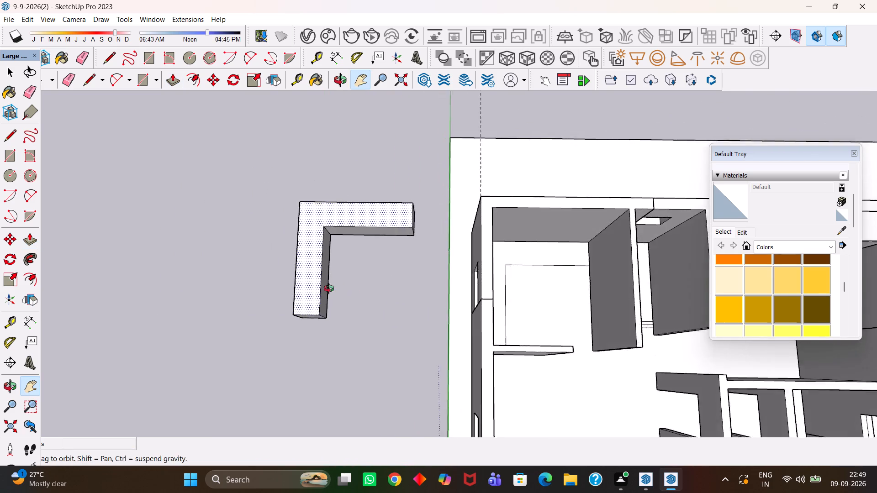
{"action": "middle_click_drag", "start_coordinate": [329, 288], "coordinate": [315, 280]}
{"action": "scroll", "coordinate": [315, 280], "scroll_direction": "up", "scroll_amount": 1}
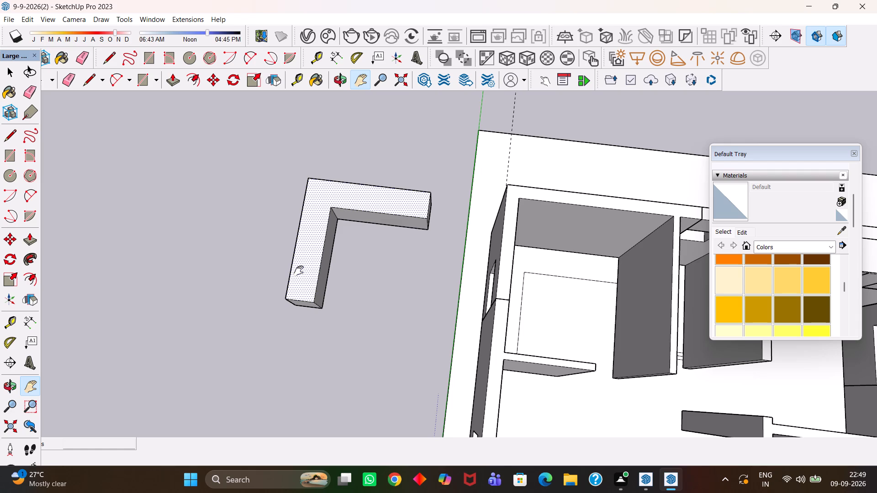
{"action": "scroll", "coordinate": [316, 271], "scroll_direction": "up", "scroll_amount": 1}
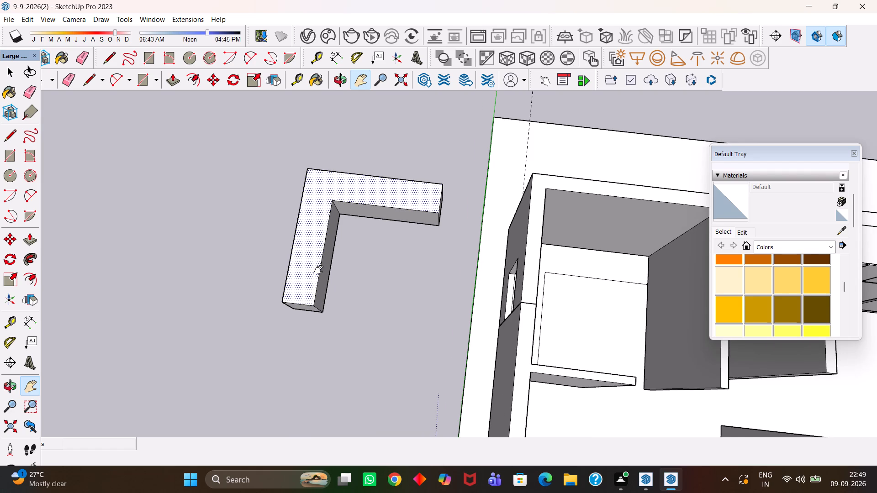
{"action": "scroll", "coordinate": [318, 270], "scroll_direction": "down", "scroll_amount": 2}
{"action": "scroll", "coordinate": [326, 275], "scroll_direction": "up", "scroll_amount": 1}
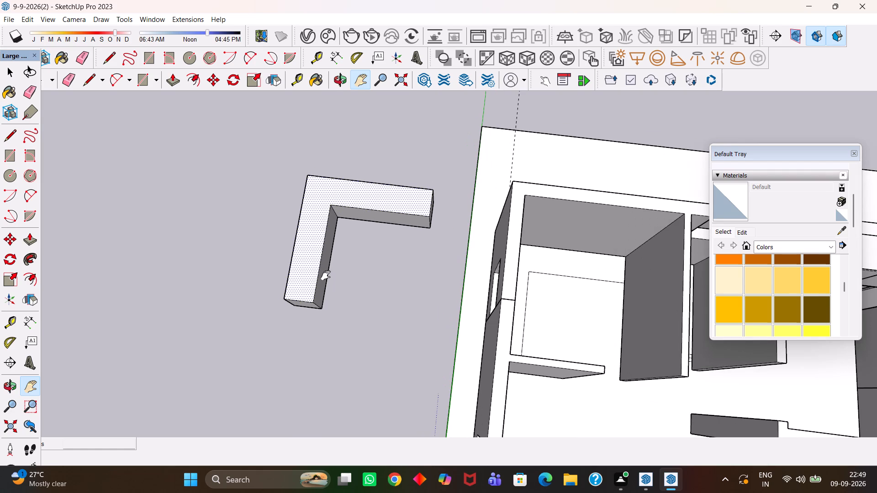
{"action": "scroll", "coordinate": [326, 275], "scroll_direction": "up", "scroll_amount": 2}
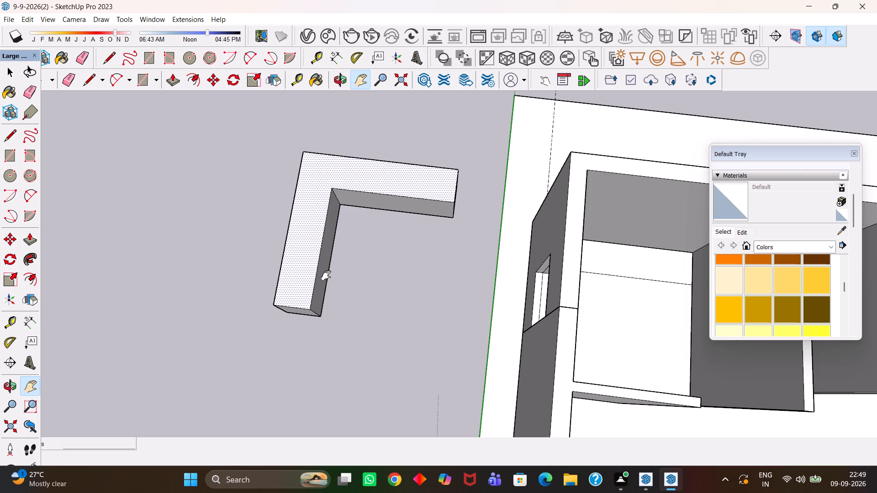
{"action": "scroll", "coordinate": [326, 275], "scroll_direction": "up", "scroll_amount": 1}
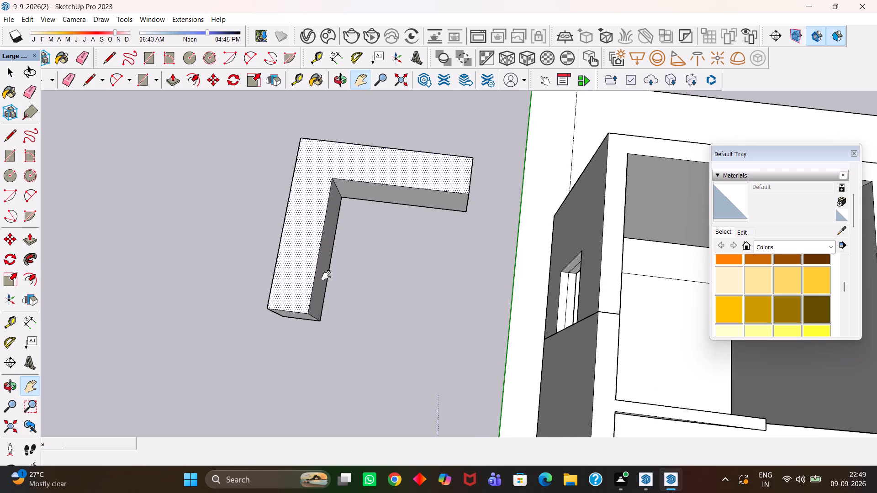
{"action": "scroll", "coordinate": [326, 275], "scroll_direction": "down", "scroll_amount": 3}
{"action": "middle_click_drag", "start_coordinate": [325, 286], "coordinate": [325, 256]}
{"action": "scroll", "coordinate": [325, 256], "scroll_direction": "up", "scroll_amount": 1}
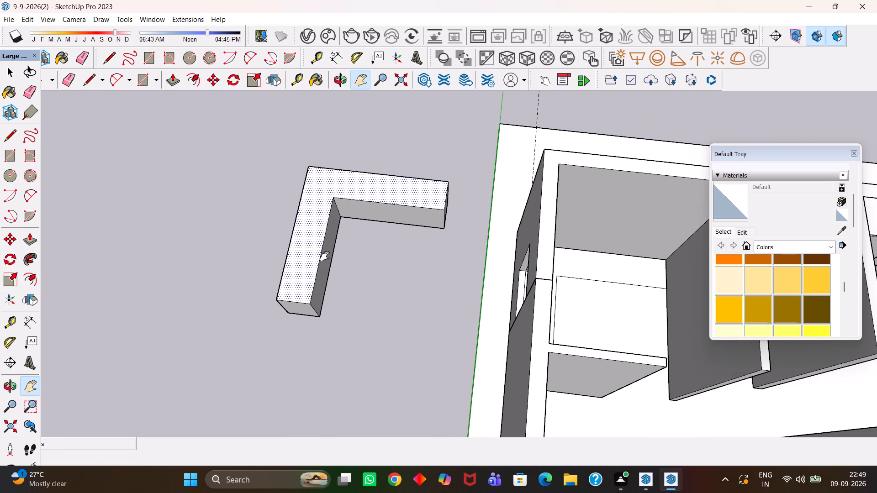
Copy the block's L-shaped top face to the empty area on the side facing away from the building.
{"action": "scroll", "coordinate": [326, 255], "scroll_direction": "up", "scroll_amount": 3}
{"action": "scroll", "coordinate": [325, 254], "scroll_direction": "down", "scroll_amount": 2}
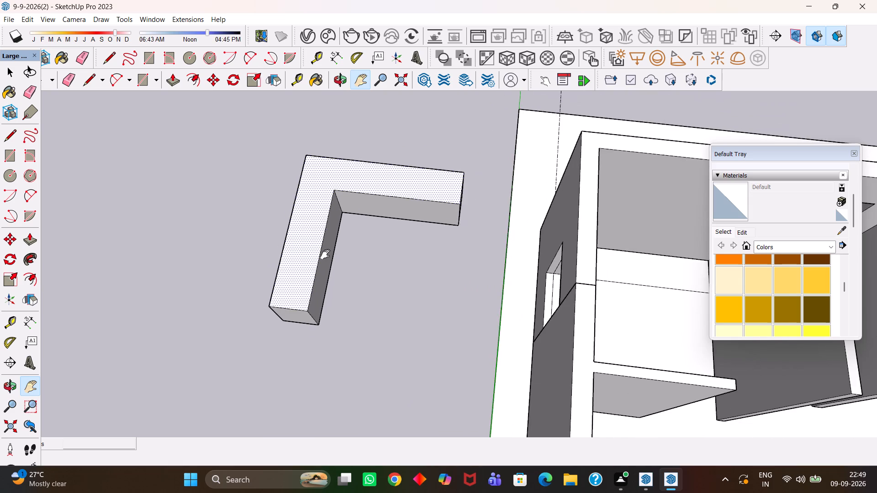
{"action": "middle_click", "coordinate": [328, 261]}
{"action": "scroll", "coordinate": [326, 260], "scroll_direction": "up", "scroll_amount": 2}
{"action": "scroll", "coordinate": [326, 260], "scroll_direction": "down", "scroll_amount": 4}
{"action": "key", "text": "space"}
{"action": "key", "text": "m"}
{"action": "left_click", "coordinate": [307, 258]}
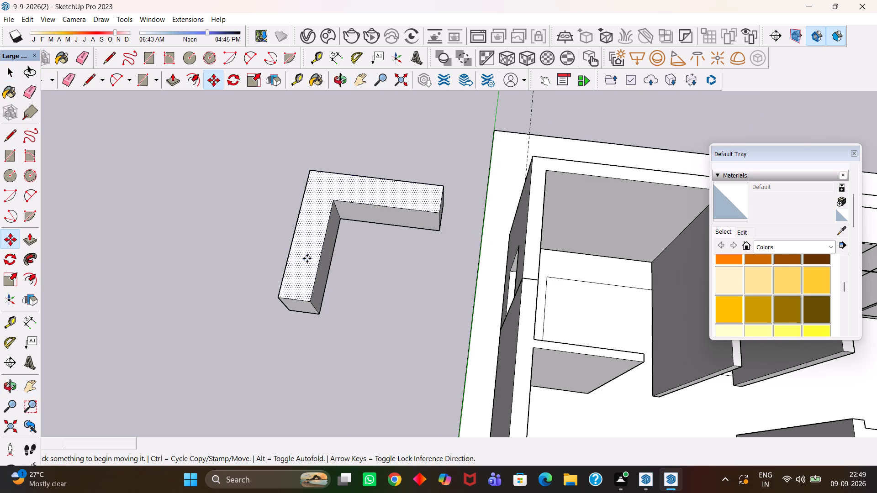
{"action": "left_click", "coordinate": [222, 195]}
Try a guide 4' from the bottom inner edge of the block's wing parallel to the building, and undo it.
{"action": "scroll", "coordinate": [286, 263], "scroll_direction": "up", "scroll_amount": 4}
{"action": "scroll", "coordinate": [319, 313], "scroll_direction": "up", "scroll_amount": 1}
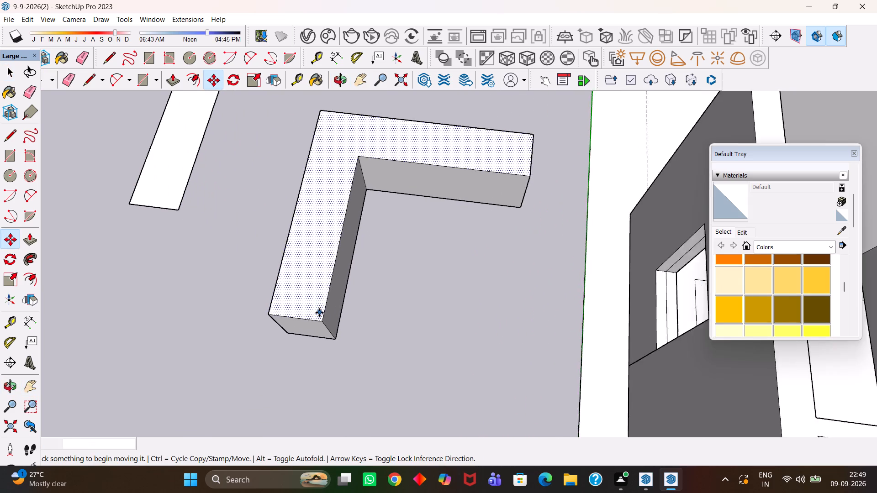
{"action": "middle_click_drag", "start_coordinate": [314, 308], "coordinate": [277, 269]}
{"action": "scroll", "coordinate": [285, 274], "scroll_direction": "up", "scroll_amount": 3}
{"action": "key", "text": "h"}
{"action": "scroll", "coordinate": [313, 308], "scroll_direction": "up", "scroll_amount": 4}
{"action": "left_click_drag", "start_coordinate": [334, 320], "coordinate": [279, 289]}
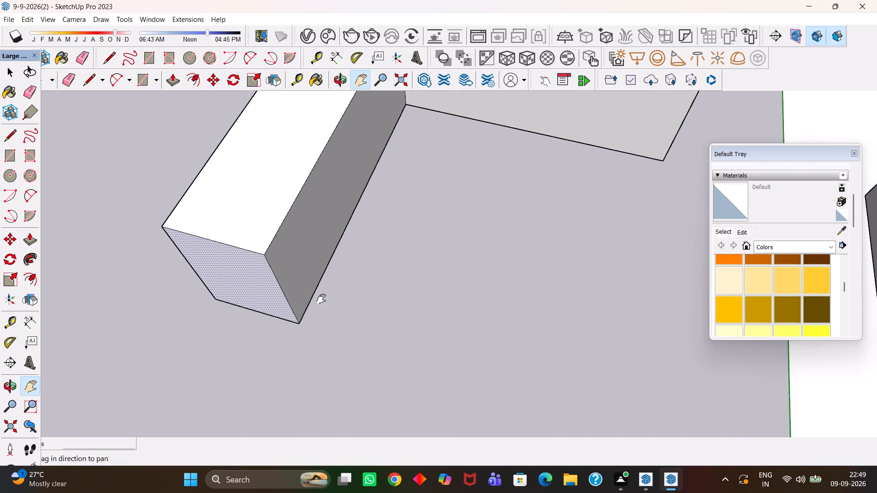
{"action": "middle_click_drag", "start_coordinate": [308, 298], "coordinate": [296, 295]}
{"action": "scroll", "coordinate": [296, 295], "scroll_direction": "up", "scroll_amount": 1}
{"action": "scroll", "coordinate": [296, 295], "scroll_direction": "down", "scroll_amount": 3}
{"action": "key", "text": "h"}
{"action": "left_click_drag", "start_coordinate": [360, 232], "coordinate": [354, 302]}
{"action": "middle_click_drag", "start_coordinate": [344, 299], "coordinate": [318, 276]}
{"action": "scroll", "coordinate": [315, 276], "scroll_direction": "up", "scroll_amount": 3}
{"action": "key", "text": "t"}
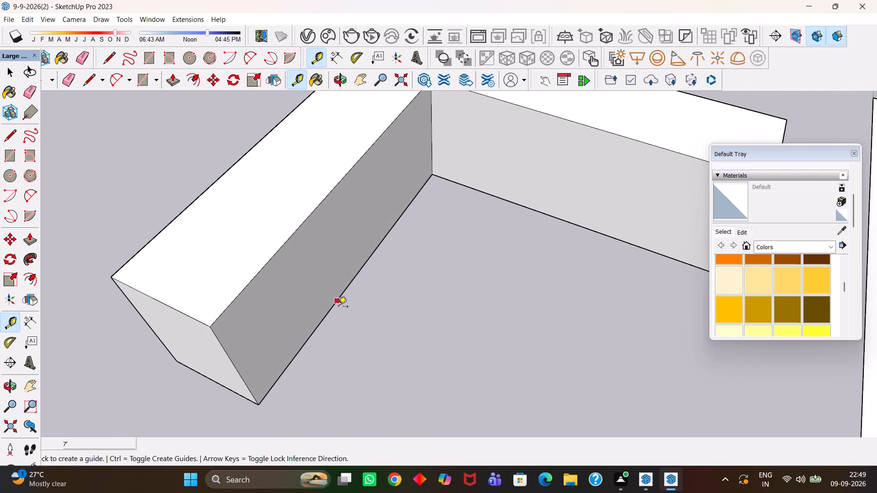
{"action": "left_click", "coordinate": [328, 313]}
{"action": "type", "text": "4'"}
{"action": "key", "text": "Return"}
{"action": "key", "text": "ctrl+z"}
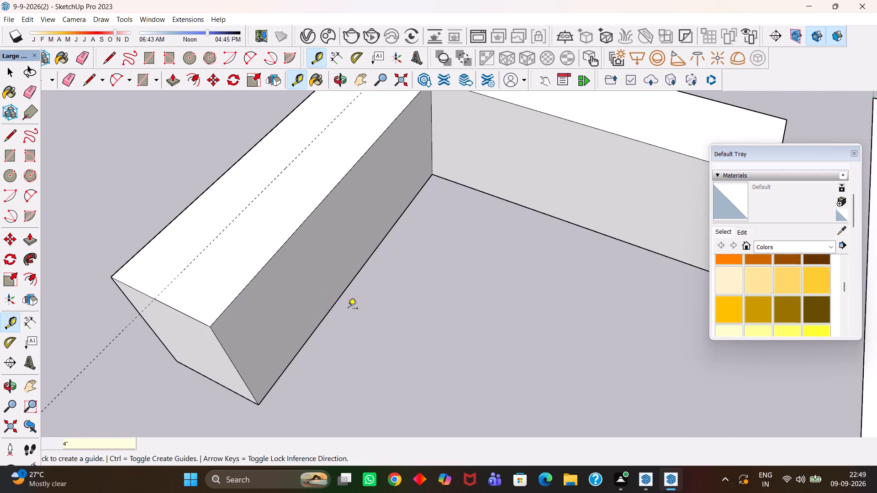
Place guides 4" above the bottom edges of both inner faces of the L-shaped block.
{"action": "scroll", "coordinate": [351, 315], "scroll_direction": "up", "scroll_amount": 1}
{"action": "left_click", "coordinate": [333, 305]}
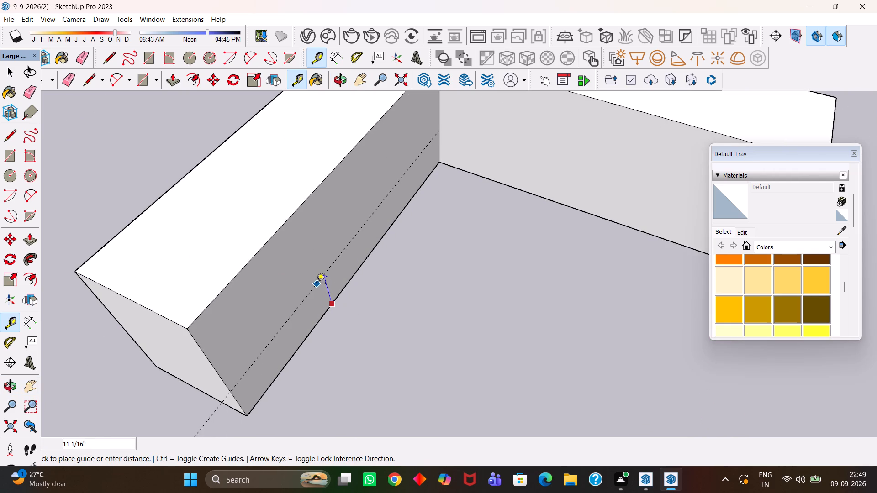
{"action": "type", "text": "4\""}
{"action": "key", "text": "Return"}
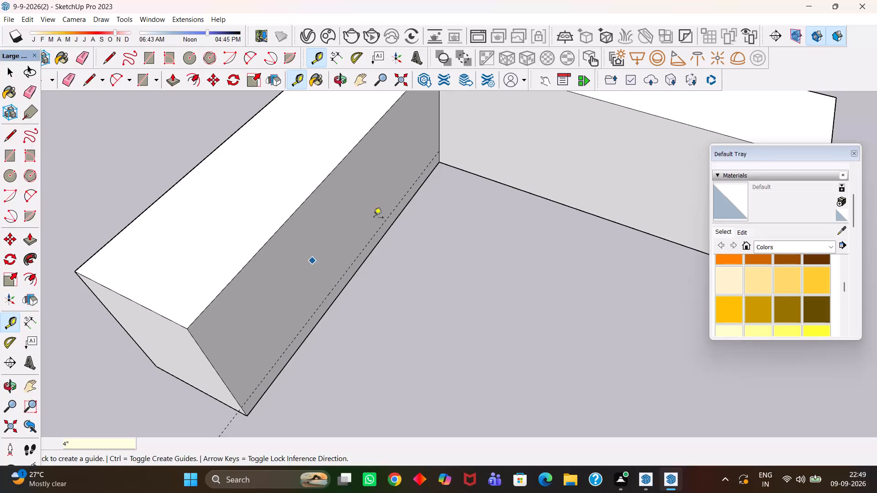
{"action": "left_click", "coordinate": [481, 179]}
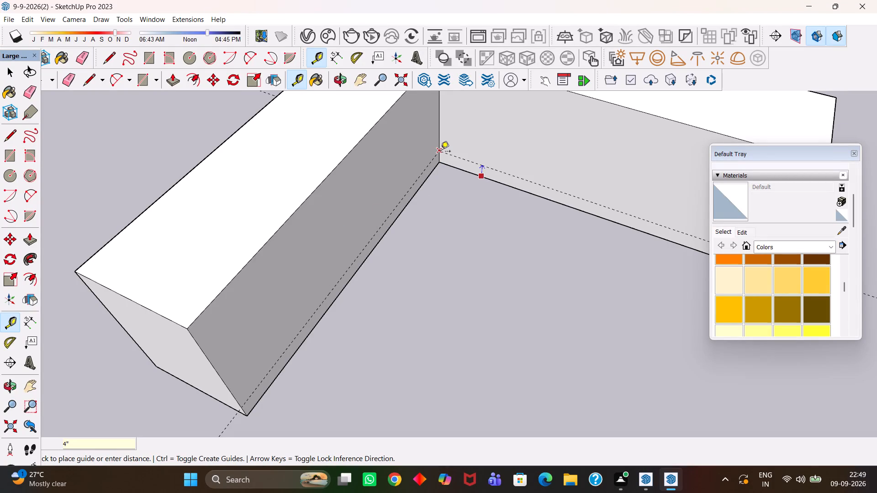
{"action": "left_click", "coordinate": [441, 152]}
Copy the bottom inner edge of the wing parallel to the building 4" up onto its guide.
{"action": "scroll", "coordinate": [391, 233], "scroll_direction": "up", "scroll_amount": 1}
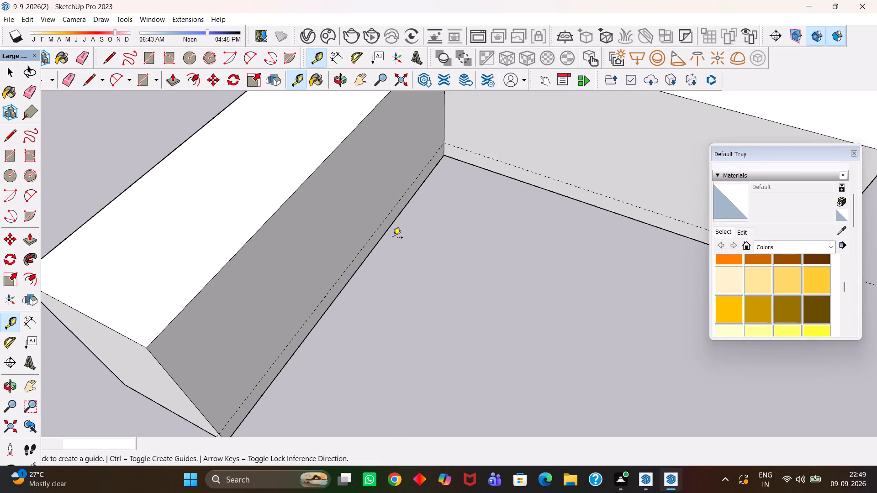
{"action": "key", "text": "h"}
{"action": "left_click_drag", "start_coordinate": [395, 258], "coordinate": [417, 175]}
{"action": "scroll", "coordinate": [328, 292], "scroll_direction": "up", "scroll_amount": 3}
{"action": "key", "text": "space"}
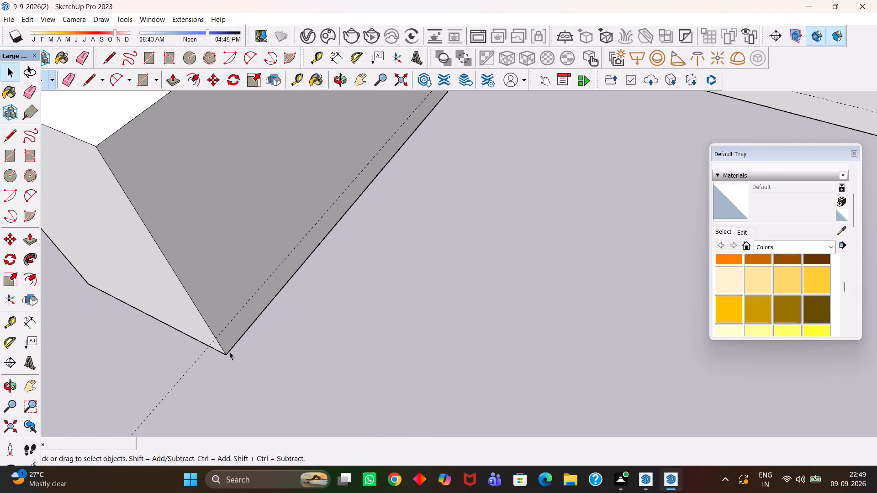
{"action": "left_click", "coordinate": [229, 351]}
{"action": "key", "text": "m"}
{"action": "left_click", "coordinate": [228, 351]}
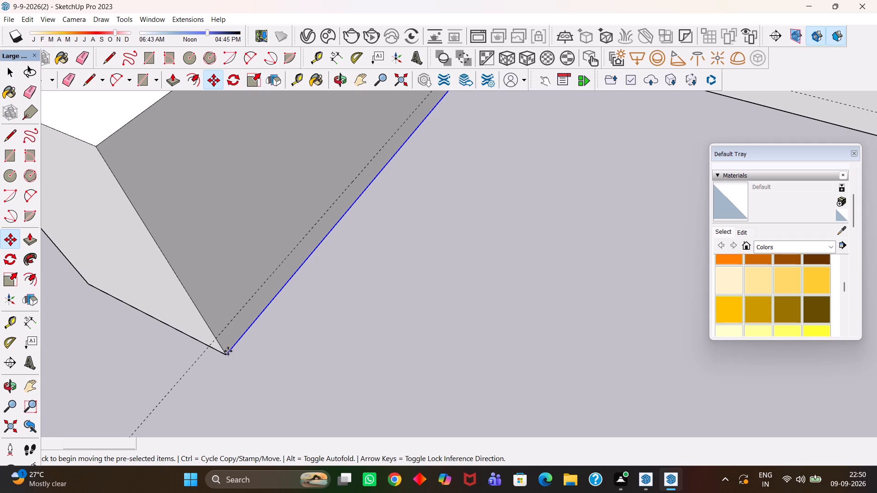
{"action": "left_click", "coordinate": [217, 341]}
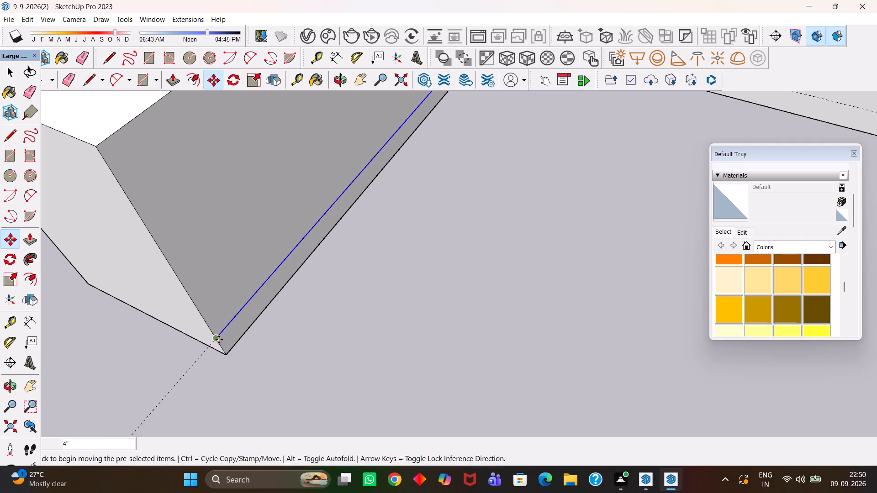
Copy the bottom inner edge of the wing pointing toward the building 4" up onto its guide.
{"action": "key", "text": "h"}
{"action": "scroll", "coordinate": [220, 339], "scroll_direction": "down", "scroll_amount": 5}
{"action": "left_click_drag", "start_coordinate": [422, 228], "coordinate": [291, 242]}
{"action": "scroll", "coordinate": [288, 243], "scroll_direction": "down", "scroll_amount": 5}
{"action": "middle_click_drag", "start_coordinate": [358, 246], "coordinate": [424, 250]}
{"action": "scroll", "coordinate": [412, 250], "scroll_direction": "up", "scroll_amount": 4}
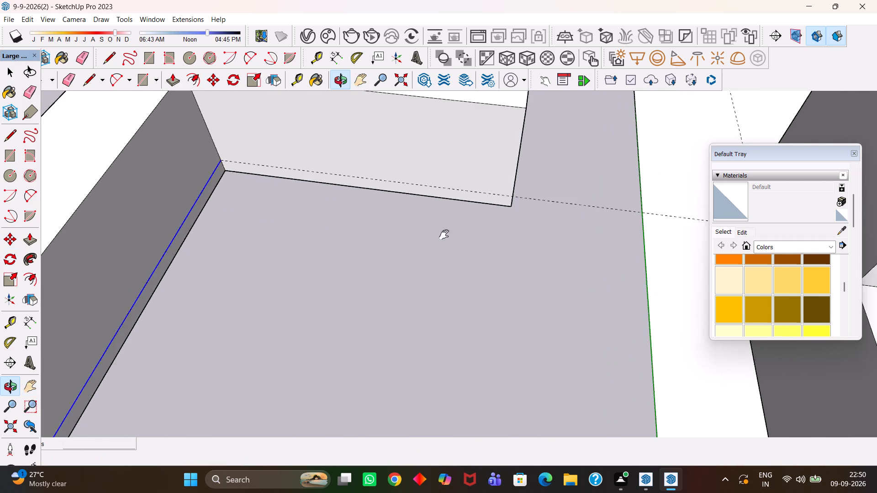
{"action": "left_click_drag", "start_coordinate": [493, 200], "coordinate": [469, 255]}
{"action": "scroll", "coordinate": [479, 254], "scroll_direction": "up", "scroll_amount": 3}
{"action": "middle_click_drag", "start_coordinate": [491, 255], "coordinate": [460, 256]}
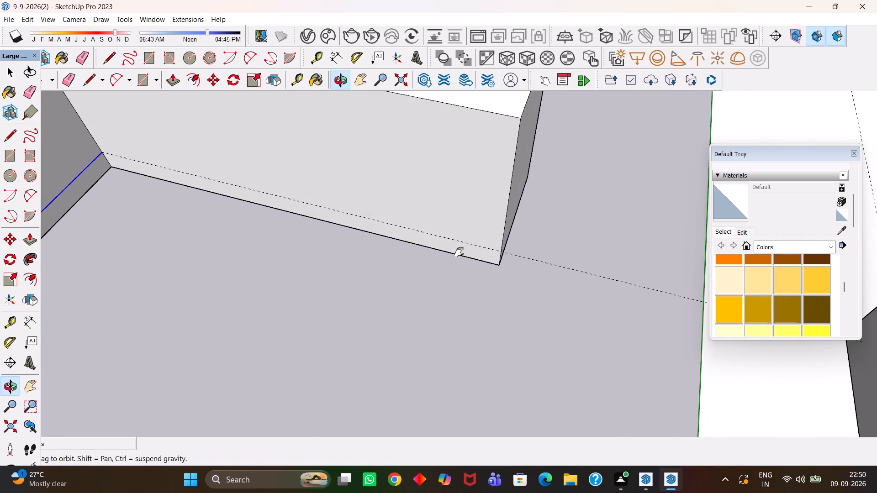
{"action": "key", "text": "space"}
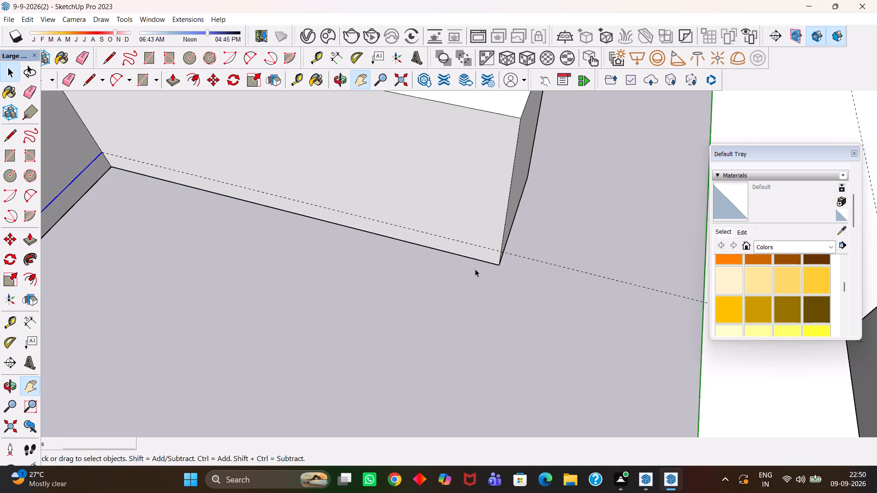
{"action": "left_click", "coordinate": [489, 261]}
{"action": "left_click", "coordinate": [490, 262]}
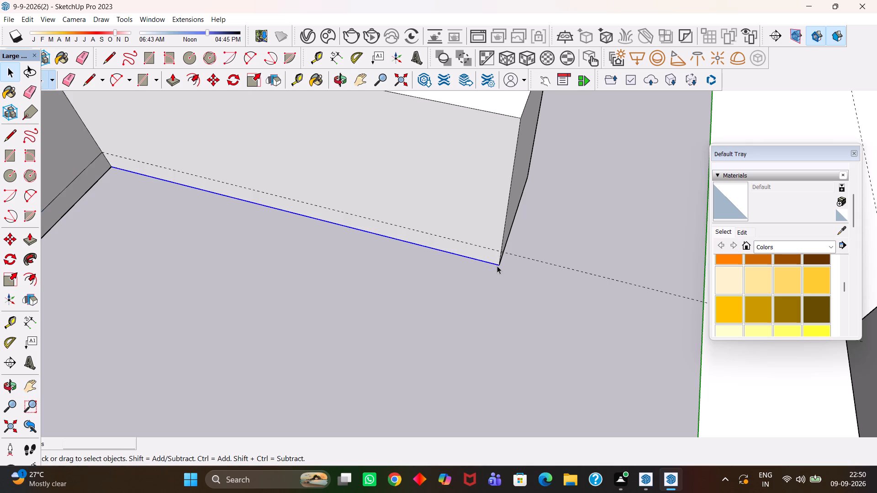
{"action": "scroll", "coordinate": [497, 266], "scroll_direction": "up", "scroll_amount": 1}
{"action": "key", "text": "m"}
{"action": "left_click", "coordinate": [498, 265]}
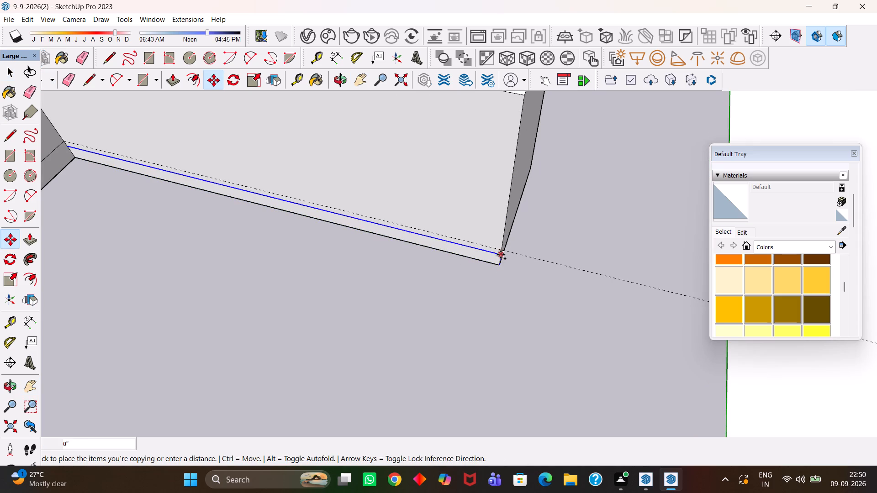
{"action": "left_click", "coordinate": [500, 253]}
Push the 4" bottom strip on the wing pointing toward the building 40 mm inward with Push/Pull.
{"action": "scroll", "coordinate": [500, 253], "scroll_direction": "down", "scroll_amount": 3}
{"action": "scroll", "coordinate": [499, 256], "scroll_direction": "up", "scroll_amount": 1}
{"action": "key", "text": "space"}
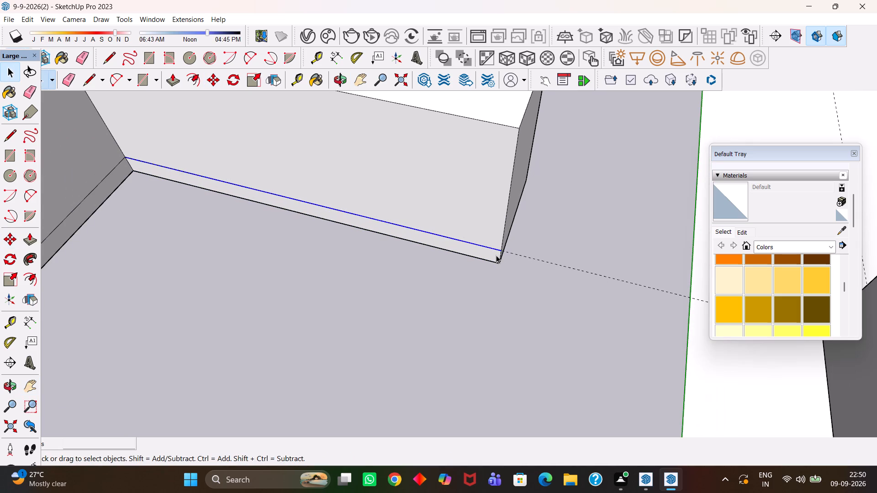
{"action": "left_click", "coordinate": [494, 255]}
{"action": "scroll", "coordinate": [494, 255], "scroll_direction": "up", "scroll_amount": 2}
{"action": "key", "text": "p"}
{"action": "left_click", "coordinate": [494, 255]}
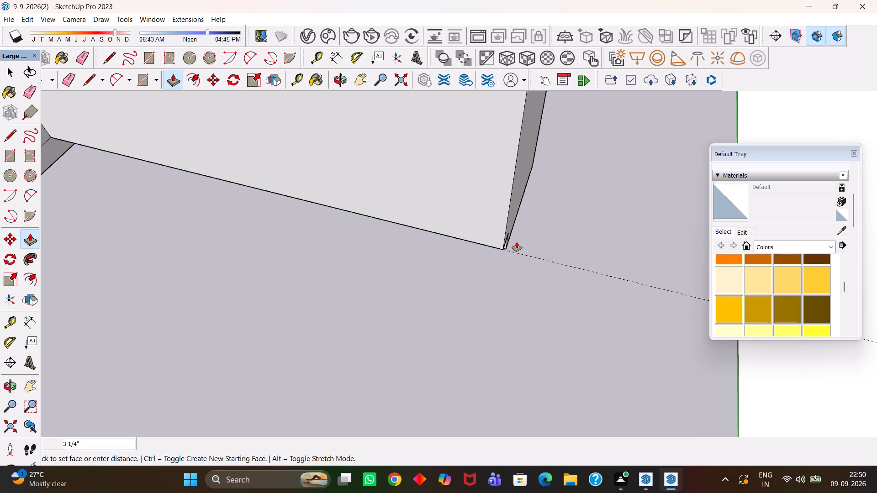
{"action": "type", "text": "40mm"}
{"action": "key", "text": "Return"}
Push the 4" bottom strip on the wing parallel to the building 40 mm inward with Push/Pull.
{"action": "key", "text": "h"}
{"action": "scroll", "coordinate": [387, 234], "scroll_direction": "down", "scroll_amount": 4}
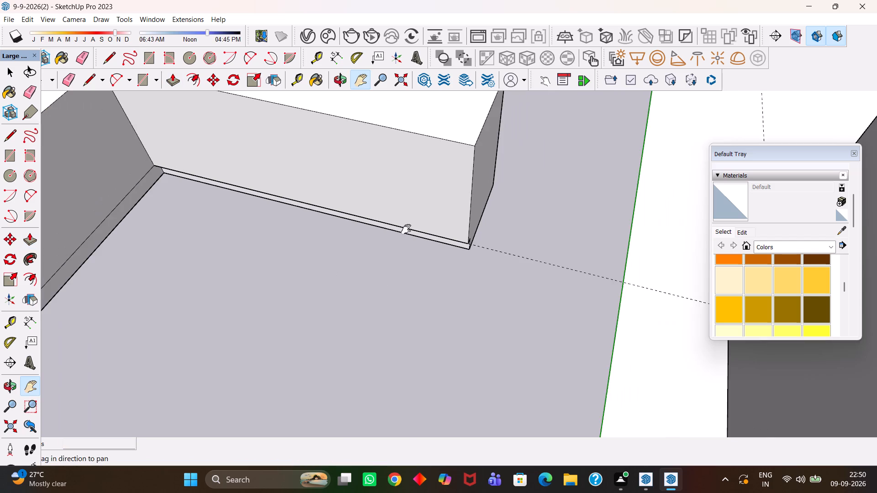
{"action": "scroll", "coordinate": [406, 229], "scroll_direction": "down", "scroll_amount": 5}
{"action": "left_click_drag", "start_coordinate": [340, 213], "coordinate": [500, 204]}
{"action": "scroll", "coordinate": [385, 272], "scroll_direction": "up", "scroll_amount": 3}
{"action": "left_click_drag", "start_coordinate": [319, 276], "coordinate": [445, 240]}
{"action": "scroll", "coordinate": [431, 287], "scroll_direction": "up", "scroll_amount": 3}
{"action": "middle_click_drag", "start_coordinate": [405, 294], "coordinate": [399, 288]}
{"action": "middle_click", "coordinate": [399, 288]}
{"action": "scroll", "coordinate": [400, 288], "scroll_direction": "up", "scroll_amount": 1}
{"action": "left_click_drag", "start_coordinate": [423, 341], "coordinate": [405, 262]}
{"action": "scroll", "coordinate": [386, 299], "scroll_direction": "up", "scroll_amount": 4}
{"action": "middle_click", "coordinate": [369, 305]}
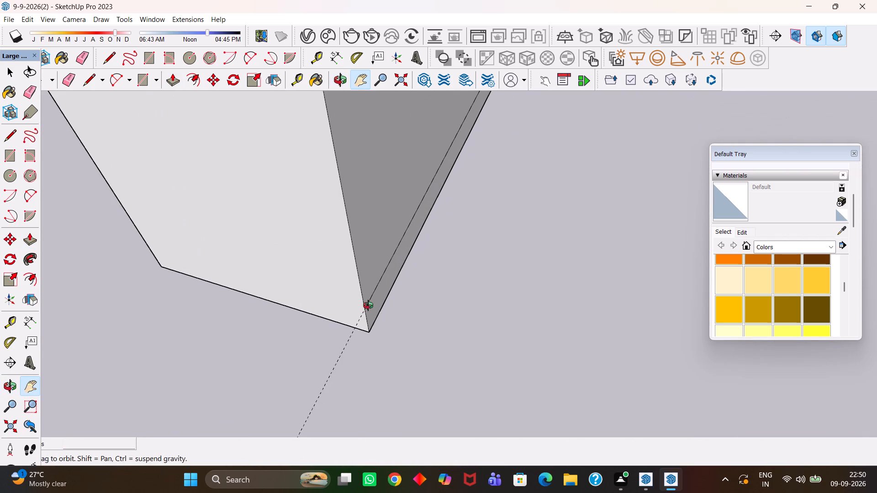
{"action": "scroll", "coordinate": [368, 305], "scroll_direction": "up", "scroll_amount": 3}
{"action": "key", "text": "space"}
{"action": "left_click", "coordinate": [379, 313]}
{"action": "key", "text": "p"}
{"action": "left_click", "coordinate": [379, 313]}
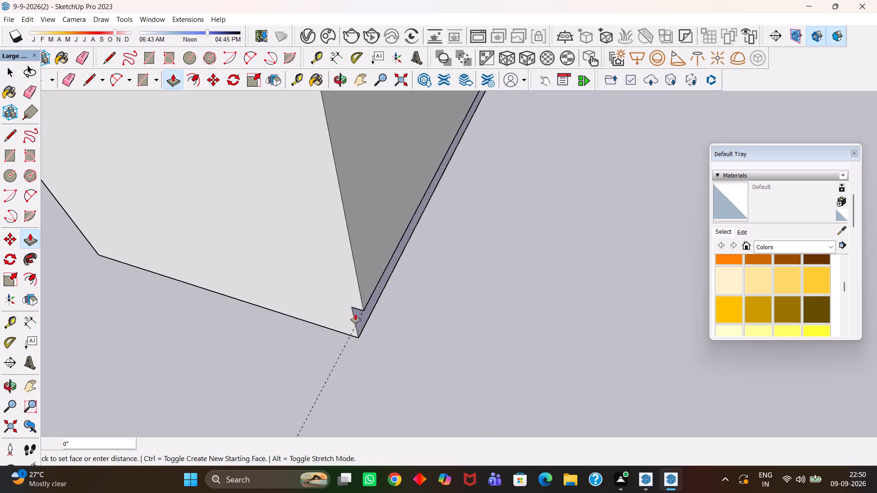
{"action": "type", "text": "40mm"}
{"action": "key", "text": "Return"}
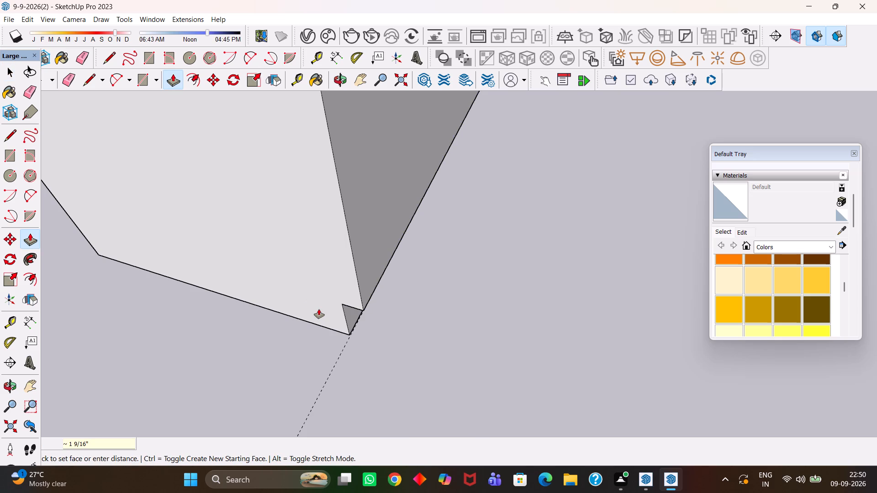
Erase the two guides running along the bottom of the block's inner faces.
{"action": "key", "text": "h"}
{"action": "scroll", "coordinate": [388, 309], "scroll_direction": "down", "scroll_amount": 13}
{"action": "middle_click_drag", "start_coordinate": [377, 340], "coordinate": [357, 340]}
{"action": "scroll", "coordinate": [357, 340], "scroll_direction": "up", "scroll_amount": 2}
{"action": "key", "text": "e"}
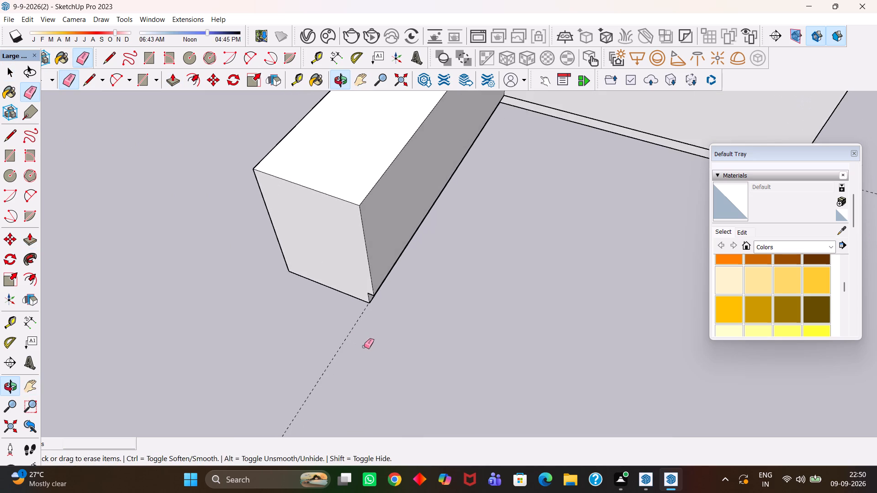
{"action": "left_click_drag", "start_coordinate": [364, 346], "coordinate": [323, 320]}
{"action": "scroll", "coordinate": [322, 320], "scroll_direction": "down", "scroll_amount": 8}
{"action": "key", "text": "h"}
{"action": "scroll", "coordinate": [368, 328], "scroll_direction": "up", "scroll_amount": 1}
{"action": "middle_click_drag", "start_coordinate": [371, 327], "coordinate": [445, 318]}
{"action": "key", "text": "h"}
{"action": "scroll", "coordinate": [450, 304], "scroll_direction": "up", "scroll_amount": 1}
{"action": "left_click_drag", "start_coordinate": [542, 242], "coordinate": [532, 260]}
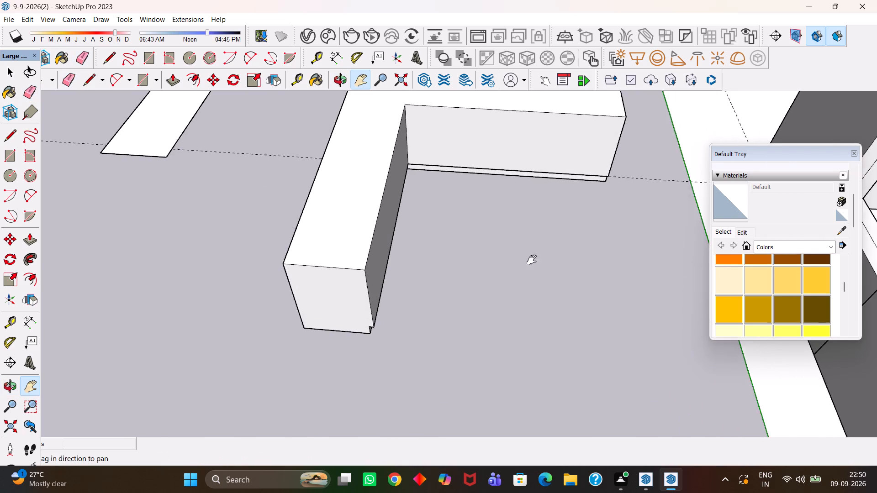
{"action": "left_click_drag", "start_coordinate": [532, 260], "coordinate": [464, 311]}
{"action": "scroll", "coordinate": [541, 252], "scroll_direction": "up", "scroll_amount": 1}
{"action": "middle_click_drag", "start_coordinate": [543, 268], "coordinate": [531, 278]}
{"action": "scroll", "coordinate": [531, 278], "scroll_direction": "up", "scroll_amount": 2}
{"action": "key", "text": "e"}
{"action": "left_click_drag", "start_coordinate": [591, 225], "coordinate": [578, 259]}
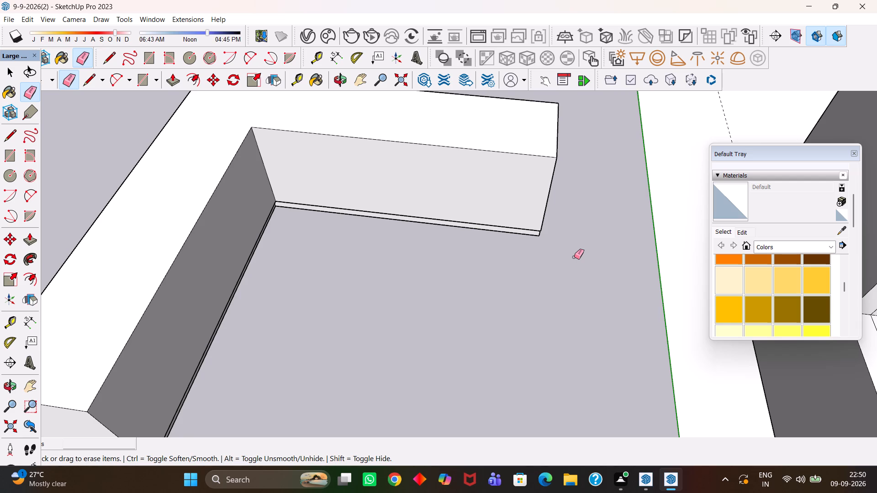
Examine the recessed base strip along both inner faces of the L-shaped block from several angles.
{"action": "scroll", "coordinate": [641, 246], "scroll_direction": "up", "scroll_amount": 2}
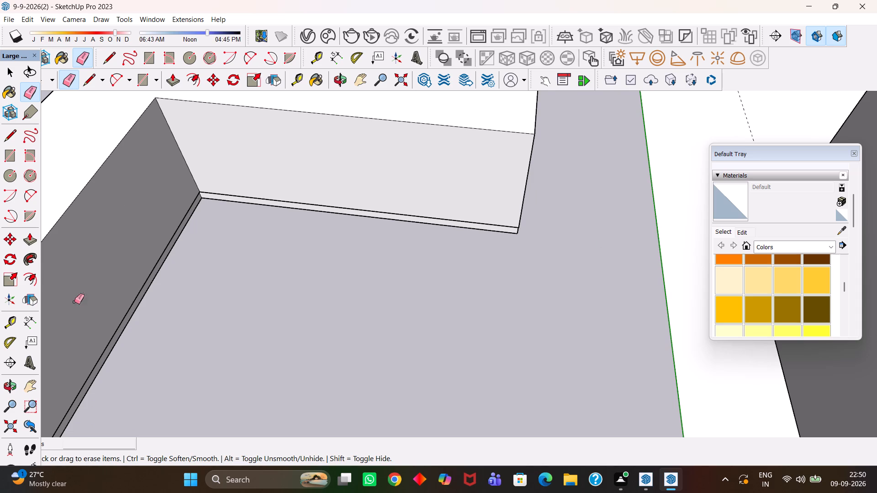
{"action": "key", "text": "h"}
{"action": "scroll", "coordinate": [409, 193], "scroll_direction": "down", "scroll_amount": 10}
{"action": "middle_click_drag", "start_coordinate": [403, 243], "coordinate": [365, 220]}
{"action": "scroll", "coordinate": [364, 222], "scroll_direction": "up", "scroll_amount": 4}
{"action": "key", "text": "h"}
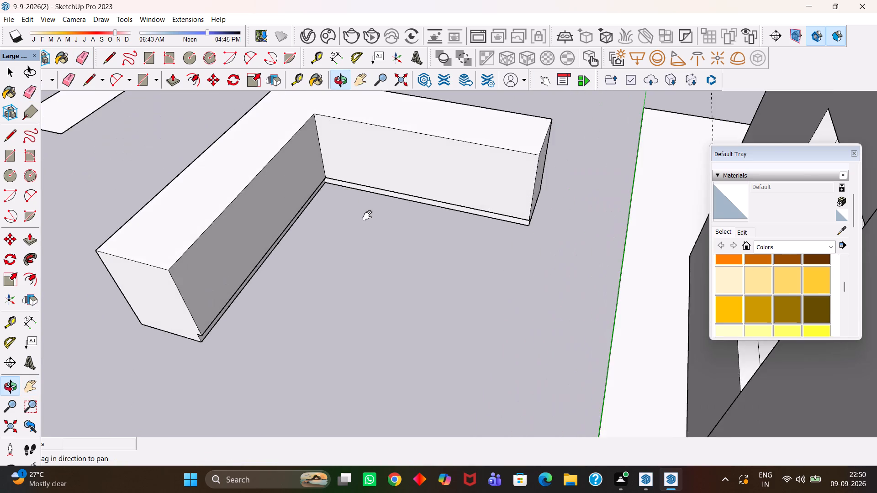
{"action": "scroll", "coordinate": [367, 215], "scroll_direction": "up", "scroll_amount": 4}
{"action": "left_click_drag", "start_coordinate": [327, 187], "coordinate": [417, 228]}
{"action": "middle_click_drag", "start_coordinate": [440, 269], "coordinate": [407, 239]}
{"action": "scroll", "coordinate": [409, 241], "scroll_direction": "up", "scroll_amount": 6}
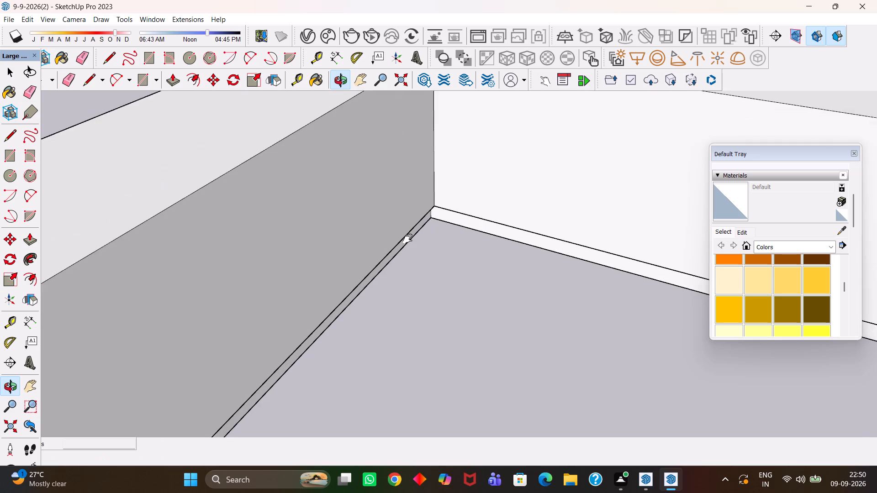
{"action": "scroll", "coordinate": [407, 239], "scroll_direction": "down", "scroll_amount": 11}
{"action": "scroll", "coordinate": [396, 219], "scroll_direction": "up", "scroll_amount": 1}
{"action": "scroll", "coordinate": [396, 219], "scroll_direction": "down", "scroll_amount": 3}
{"action": "scroll", "coordinate": [402, 229], "scroll_direction": "up", "scroll_amount": 11}
{"action": "middle_click_drag", "start_coordinate": [444, 220], "coordinate": [466, 229]}
{"action": "key", "text": "h"}
{"action": "left_click_drag", "start_coordinate": [499, 205], "coordinate": [455, 233]}
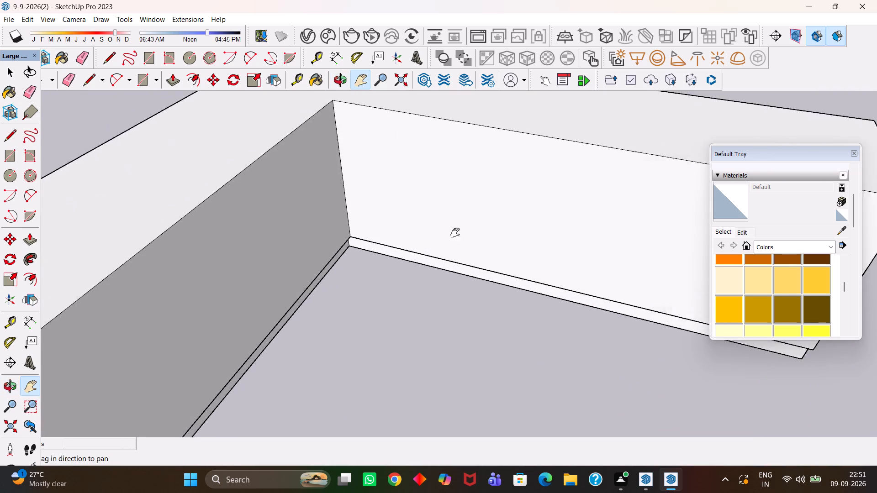
{"action": "left_click_drag", "start_coordinate": [455, 233], "coordinate": [410, 236]}
{"action": "scroll", "coordinate": [358, 231], "scroll_direction": "down", "scroll_amount": 5}
{"action": "scroll", "coordinate": [361, 241], "scroll_direction": "up", "scroll_amount": 5}
{"action": "middle_click_drag", "start_coordinate": [365, 243], "coordinate": [427, 256]}
{"action": "key", "text": "h"}
{"action": "scroll", "coordinate": [418, 248], "scroll_direction": "down", "scroll_amount": 7}
{"action": "left_click_drag", "start_coordinate": [427, 233], "coordinate": [411, 252]}
{"action": "scroll", "coordinate": [380, 249], "scroll_direction": "down", "scroll_amount": 4}
{"action": "middle_click_drag", "start_coordinate": [372, 251], "coordinate": [402, 266]}
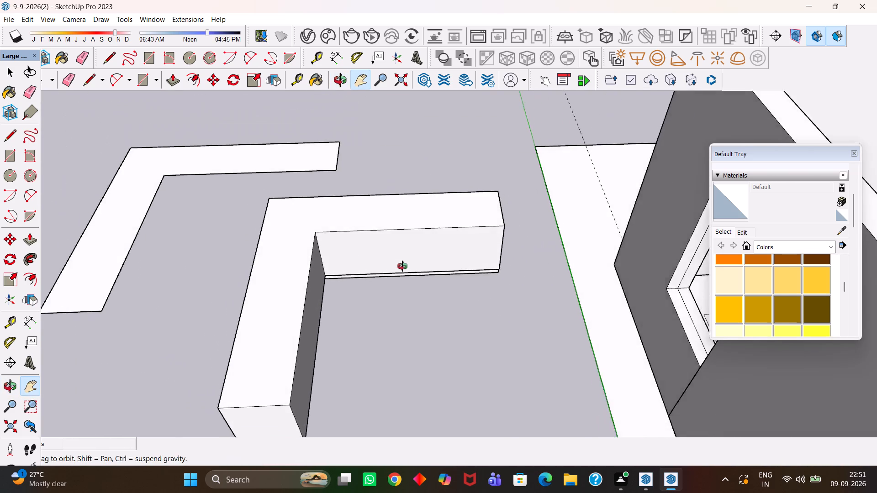
{"action": "middle_click_drag", "start_coordinate": [402, 266], "coordinate": [400, 252]}
{"action": "scroll", "coordinate": [402, 266], "scroll_direction": "up", "scroll_amount": 5}
{"action": "key", "text": "h"}
{"action": "scroll", "coordinate": [397, 248], "scroll_direction": "down", "scroll_amount": 3}
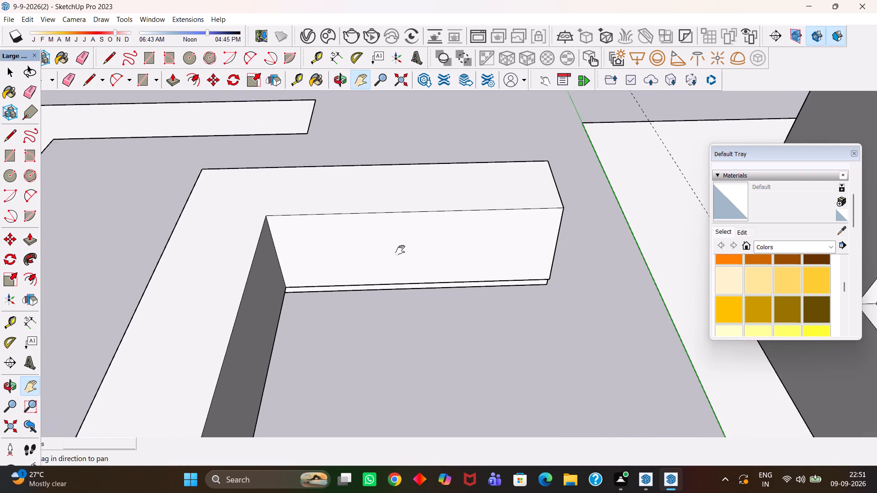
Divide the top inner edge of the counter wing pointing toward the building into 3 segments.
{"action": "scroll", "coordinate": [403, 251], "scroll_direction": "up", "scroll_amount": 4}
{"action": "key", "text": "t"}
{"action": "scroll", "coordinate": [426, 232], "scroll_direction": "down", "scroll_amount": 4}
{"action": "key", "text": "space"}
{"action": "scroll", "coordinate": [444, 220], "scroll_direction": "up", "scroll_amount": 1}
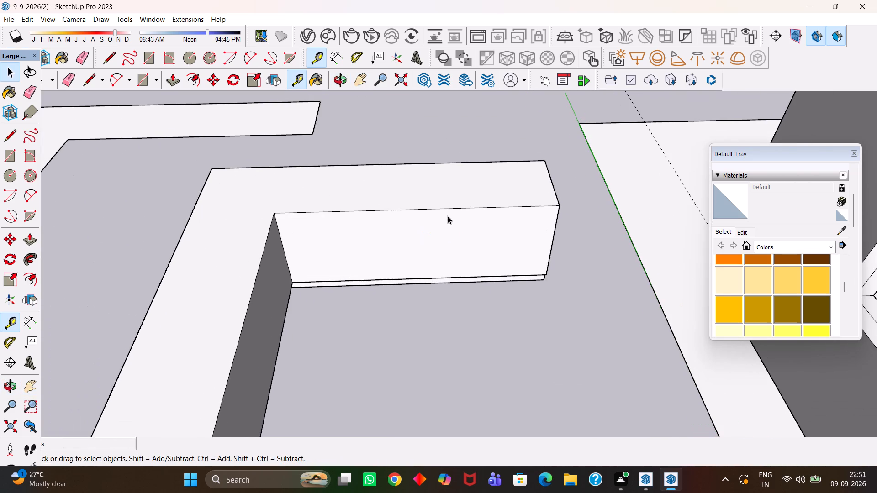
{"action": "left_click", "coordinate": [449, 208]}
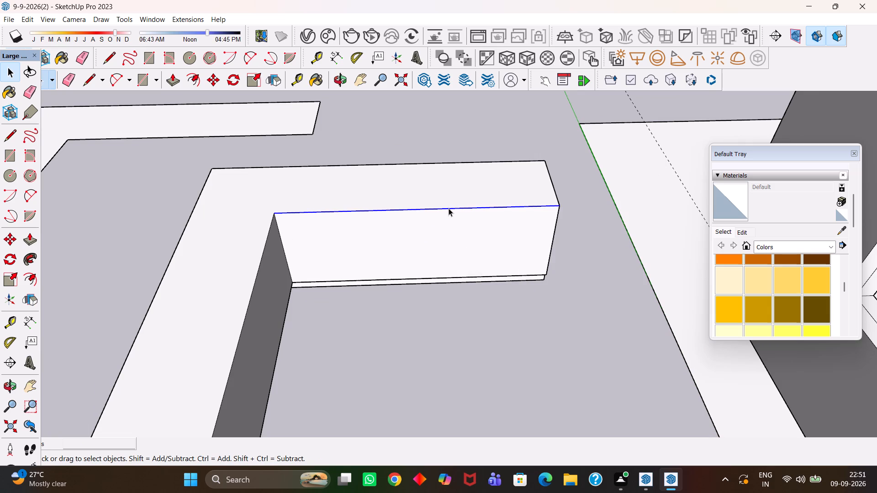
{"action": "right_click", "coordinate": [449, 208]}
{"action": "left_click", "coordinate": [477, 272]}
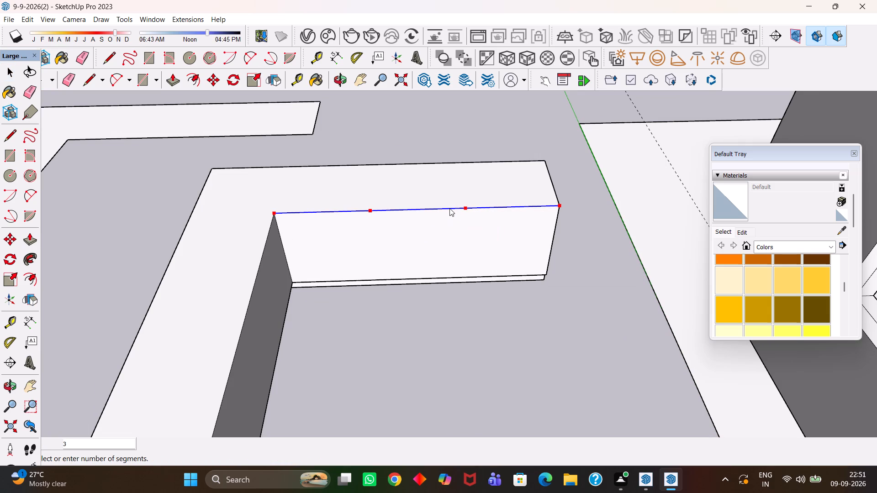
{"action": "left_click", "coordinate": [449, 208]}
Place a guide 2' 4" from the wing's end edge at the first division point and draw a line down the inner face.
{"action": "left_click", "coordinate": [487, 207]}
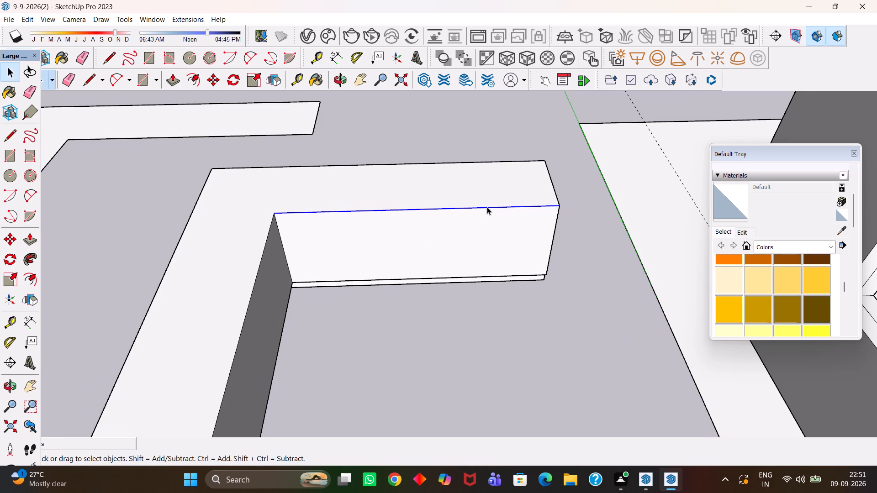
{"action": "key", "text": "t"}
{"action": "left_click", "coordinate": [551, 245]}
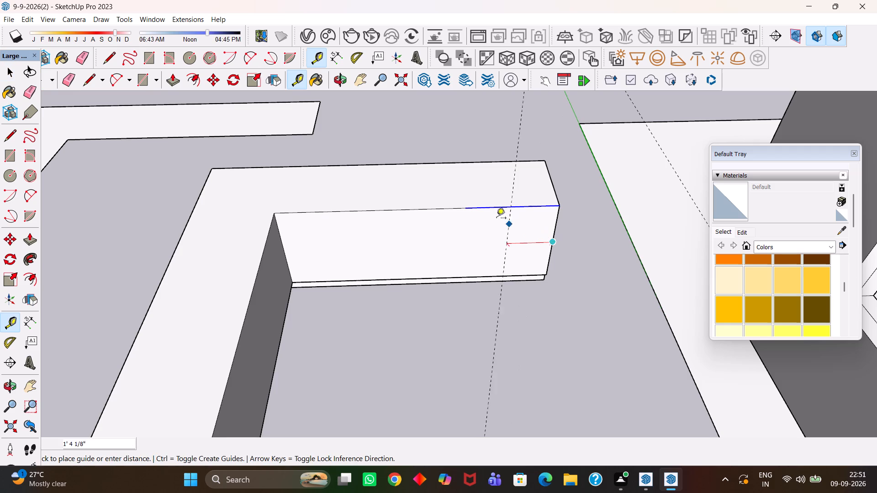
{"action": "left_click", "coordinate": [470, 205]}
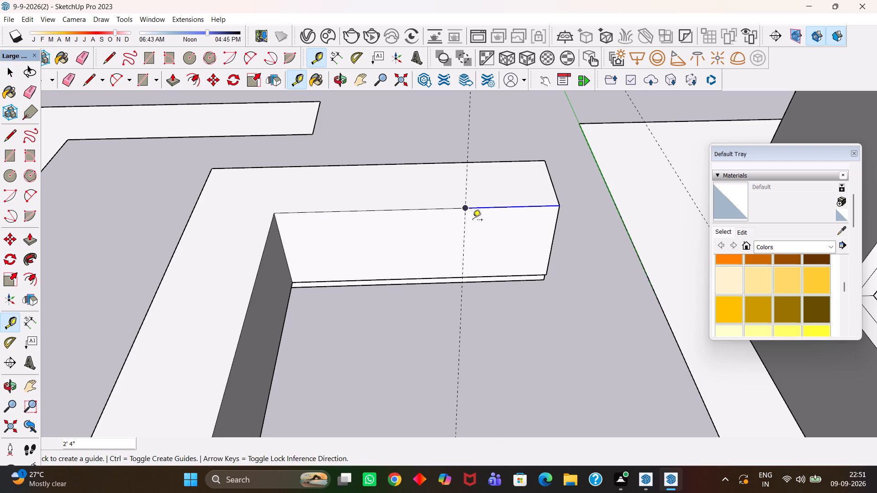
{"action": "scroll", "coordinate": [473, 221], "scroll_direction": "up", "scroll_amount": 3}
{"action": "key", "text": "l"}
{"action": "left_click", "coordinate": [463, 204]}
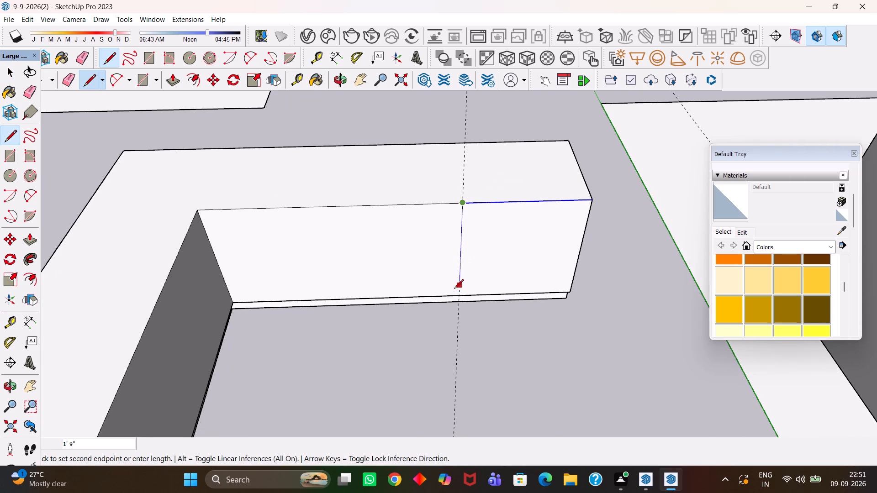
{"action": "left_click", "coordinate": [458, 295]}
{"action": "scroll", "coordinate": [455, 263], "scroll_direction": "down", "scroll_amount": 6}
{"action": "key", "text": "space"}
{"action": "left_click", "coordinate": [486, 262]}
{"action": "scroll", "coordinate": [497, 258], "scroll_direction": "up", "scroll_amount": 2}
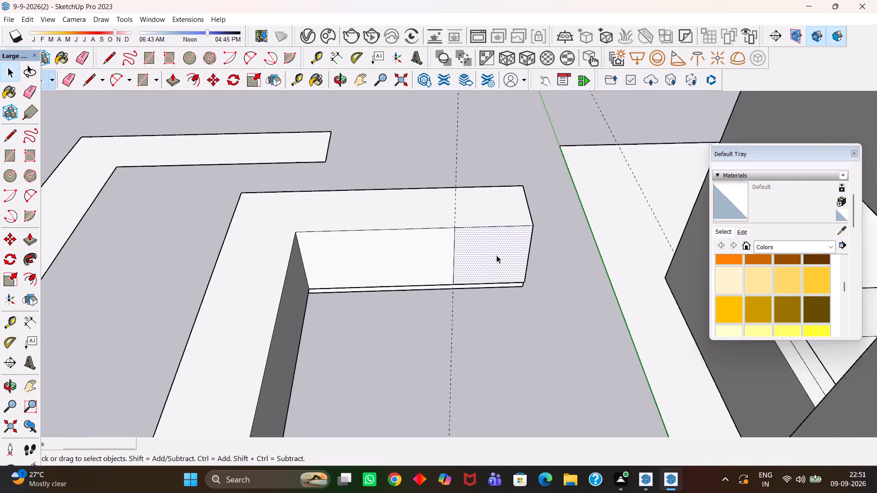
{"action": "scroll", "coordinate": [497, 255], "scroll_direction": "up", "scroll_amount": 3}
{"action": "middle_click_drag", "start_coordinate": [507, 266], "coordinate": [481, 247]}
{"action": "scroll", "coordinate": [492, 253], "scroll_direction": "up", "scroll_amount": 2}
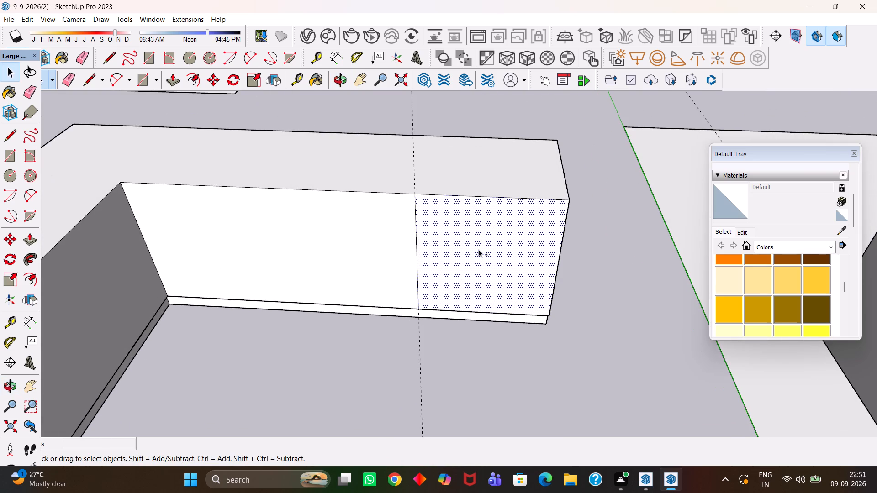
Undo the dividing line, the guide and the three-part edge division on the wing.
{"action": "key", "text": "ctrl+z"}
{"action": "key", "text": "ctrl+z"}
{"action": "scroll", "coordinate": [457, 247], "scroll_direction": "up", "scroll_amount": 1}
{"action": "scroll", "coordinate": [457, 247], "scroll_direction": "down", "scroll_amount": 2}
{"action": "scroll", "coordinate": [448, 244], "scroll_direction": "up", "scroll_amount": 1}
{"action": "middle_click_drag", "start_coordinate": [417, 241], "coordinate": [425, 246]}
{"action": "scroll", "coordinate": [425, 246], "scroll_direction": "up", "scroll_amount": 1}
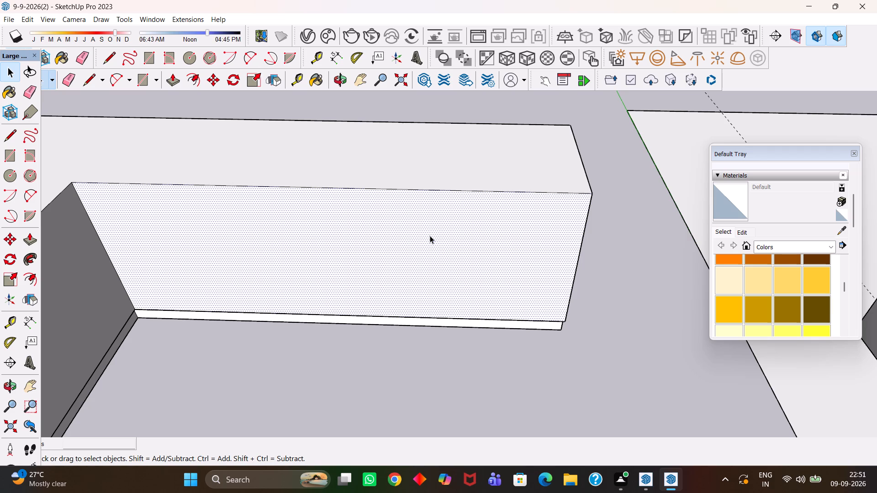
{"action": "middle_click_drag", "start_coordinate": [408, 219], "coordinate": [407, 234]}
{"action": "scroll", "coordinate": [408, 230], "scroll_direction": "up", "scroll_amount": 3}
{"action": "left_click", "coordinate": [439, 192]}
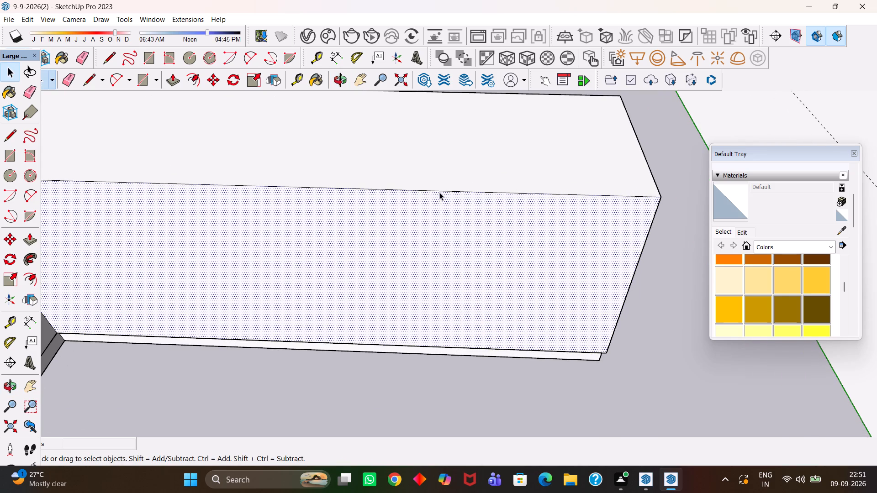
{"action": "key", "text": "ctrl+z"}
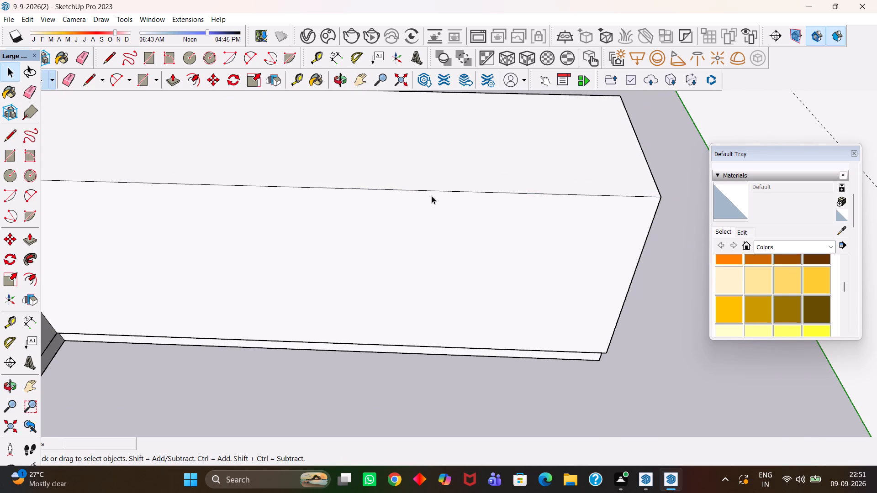
Divide the top inner edge of the counter wing pointing toward the building into 5 segments.
{"action": "left_click", "coordinate": [447, 192]}
{"action": "scroll", "coordinate": [447, 192], "scroll_direction": "down", "scroll_amount": 3}
{"action": "right_click", "coordinate": [447, 192]}
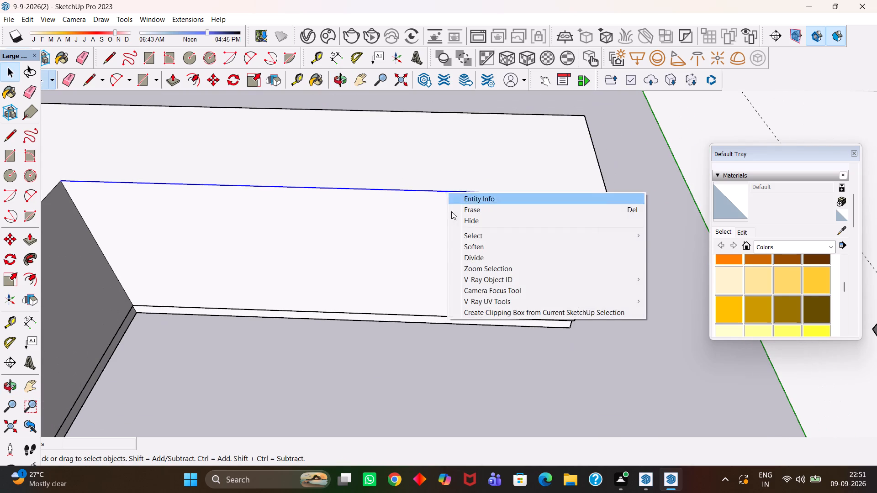
{"action": "left_click", "coordinate": [463, 260]}
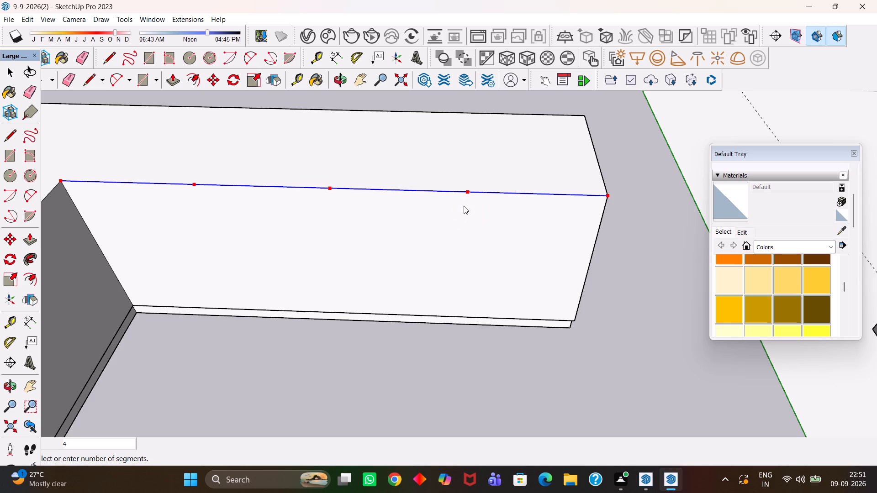
{"action": "left_click", "coordinate": [489, 202]}
Place a guide about 1' 4 13/16" from the wing's end edge and trace a line along it down the inner face to the base recess.
{"action": "left_click", "coordinate": [522, 191]}
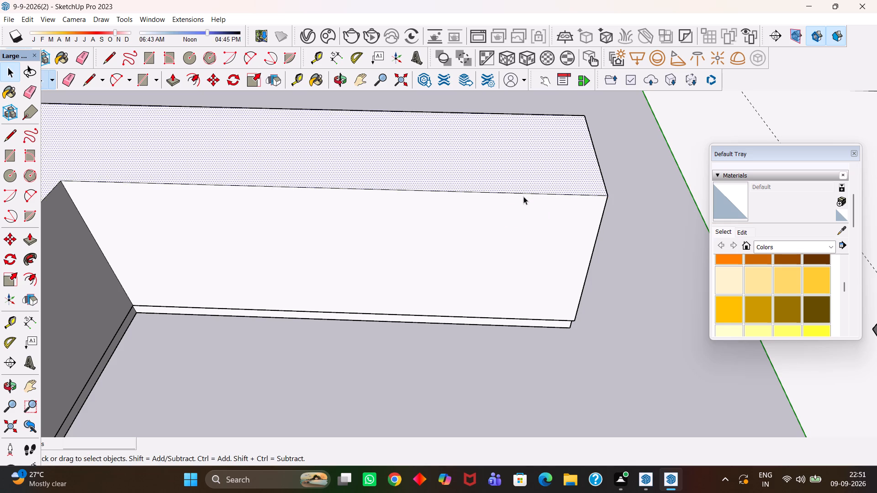
{"action": "left_click", "coordinate": [523, 196]}
{"action": "left_click", "coordinate": [522, 193]}
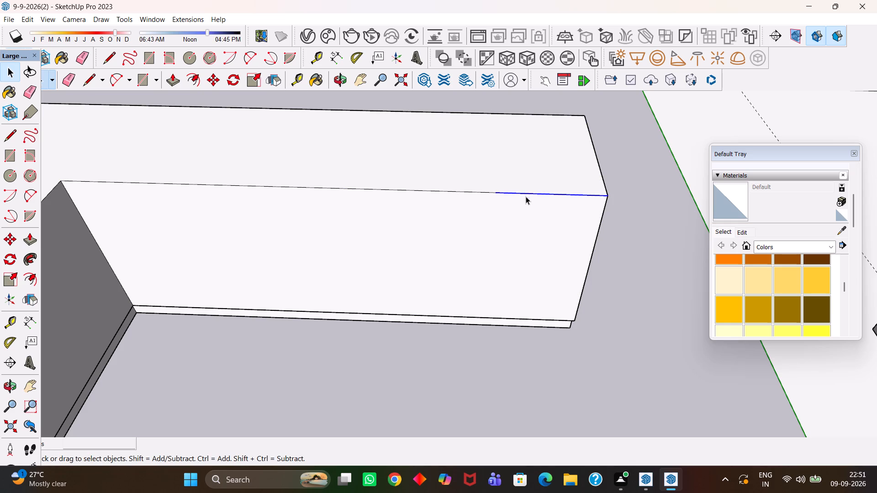
{"action": "key", "text": "t"}
{"action": "left_click", "coordinate": [592, 254]}
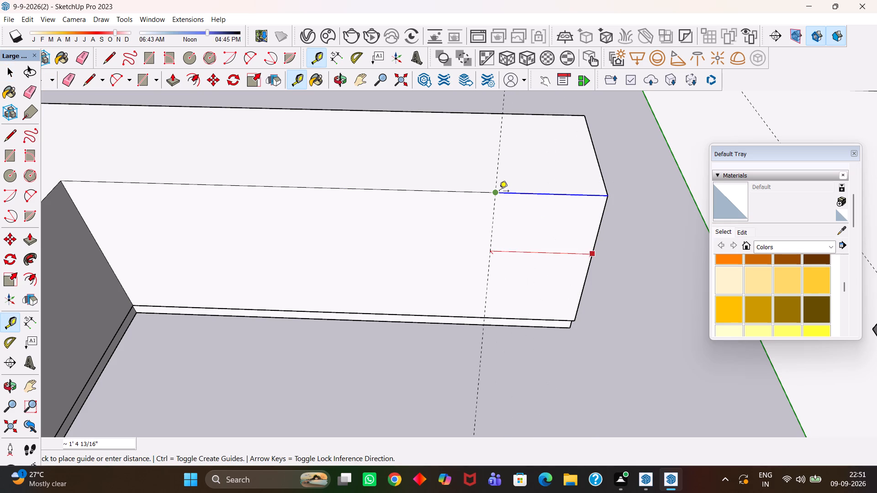
{"action": "left_click", "coordinate": [499, 192]}
{"action": "key", "text": "l"}
{"action": "scroll", "coordinate": [499, 192], "scroll_direction": "up", "scroll_amount": 2}
{"action": "left_click", "coordinate": [499, 192]}
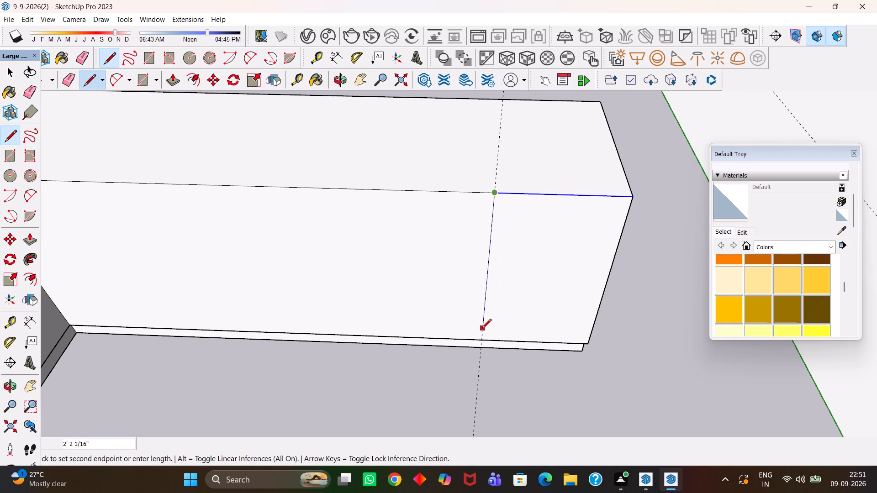
{"action": "left_click", "coordinate": [484, 338]}
Copy the separated end face of the wing to a free spot in front of the counter.
{"action": "scroll", "coordinate": [480, 299], "scroll_direction": "down", "scroll_amount": 5}
{"action": "key", "text": "space"}
{"action": "left_click", "coordinate": [506, 301]}
{"action": "key", "text": "m"}
{"action": "scroll", "coordinate": [506, 301], "scroll_direction": "down", "scroll_amount": 3}
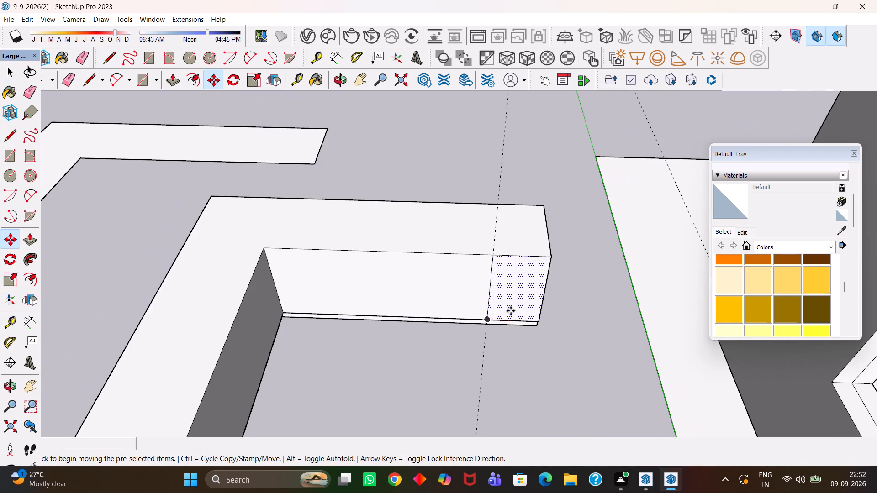
{"action": "left_click", "coordinate": [511, 311]}
{"action": "left_click", "coordinate": [454, 387]}
{"action": "scroll", "coordinate": [465, 371], "scroll_direction": "up", "scroll_amount": 2}
Extrude the copied face 18 mm with Push/Pull into a panel.
{"action": "key", "text": "p"}
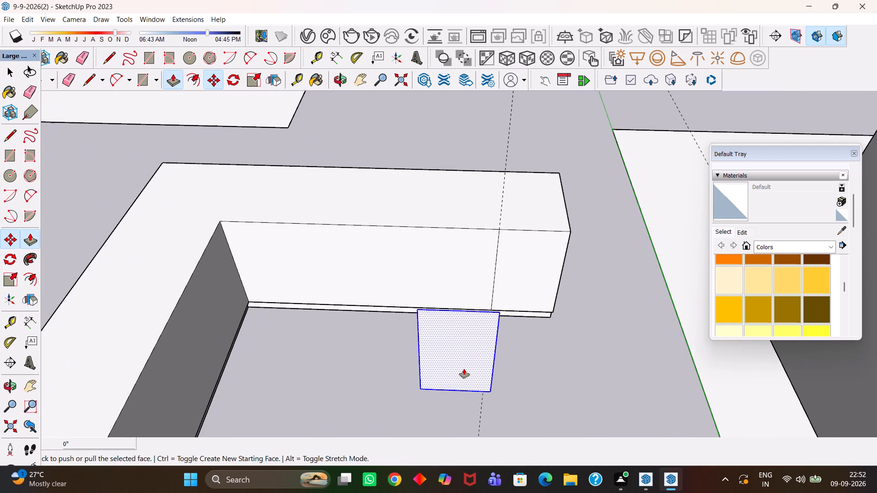
{"action": "left_click", "coordinate": [464, 369]}
{"action": "type", "text": "18mm"}
{"action": "key", "text": "Return"}
Erase the guide running along the dividing line on the counter's inner face.
{"action": "key", "text": "h"}
{"action": "scroll", "coordinate": [454, 371], "scroll_direction": "up", "scroll_amount": 4}
{"action": "scroll", "coordinate": [447, 362], "scroll_direction": "down", "scroll_amount": 4}
{"action": "scroll", "coordinate": [447, 358], "scroll_direction": "up", "scroll_amount": 1}
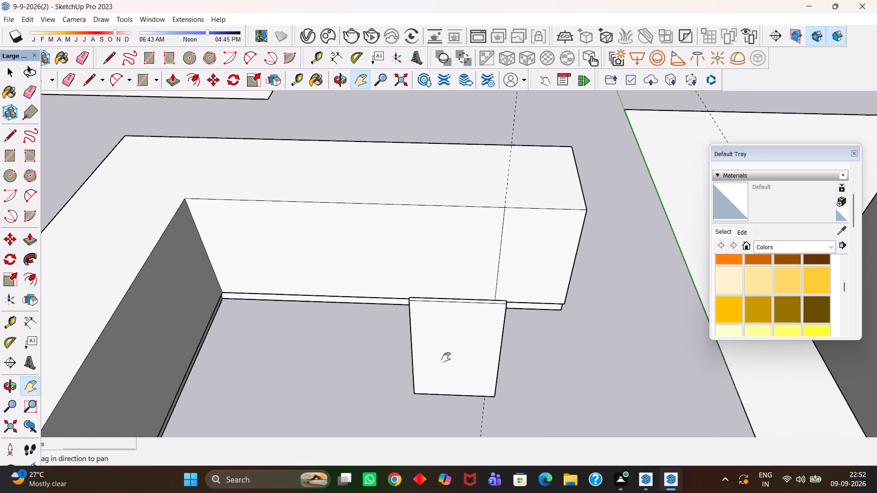
{"action": "middle_click_drag", "start_coordinate": [447, 359], "coordinate": [478, 378]}
{"action": "scroll", "coordinate": [473, 372], "scroll_direction": "up", "scroll_amount": 2}
{"action": "middle_click_drag", "start_coordinate": [469, 370], "coordinate": [475, 377]}
{"action": "scroll", "coordinate": [475, 377], "scroll_direction": "up", "scroll_amount": 2}
{"action": "key", "text": "e"}
{"action": "left_click_drag", "start_coordinate": [477, 418], "coordinate": [473, 416]}
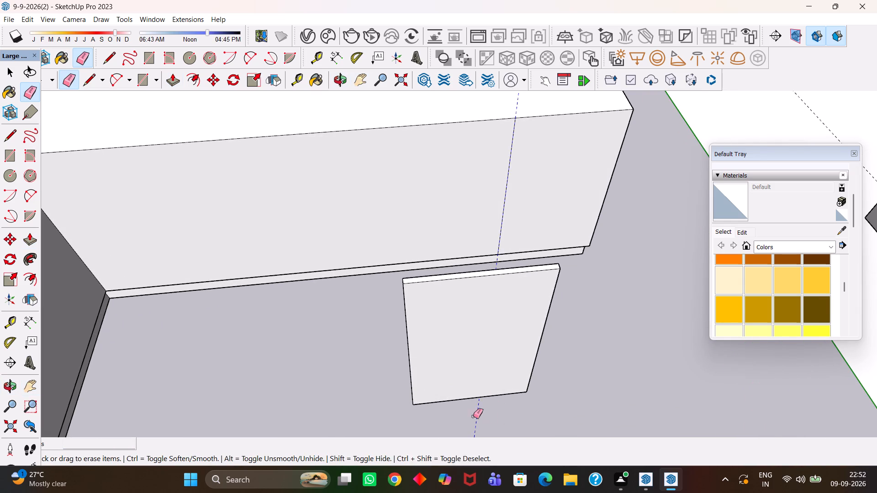
{"action": "left_click_drag", "start_coordinate": [473, 416], "coordinate": [465, 415]}
{"action": "scroll", "coordinate": [461, 396], "scroll_direction": "down", "scroll_amount": 3}
Select the entire 18 mm panel and make it a group.
{"action": "key", "text": "space"}
{"action": "triple_click", "coordinate": [485, 357]}
{"action": "left_click", "coordinate": [485, 357]}
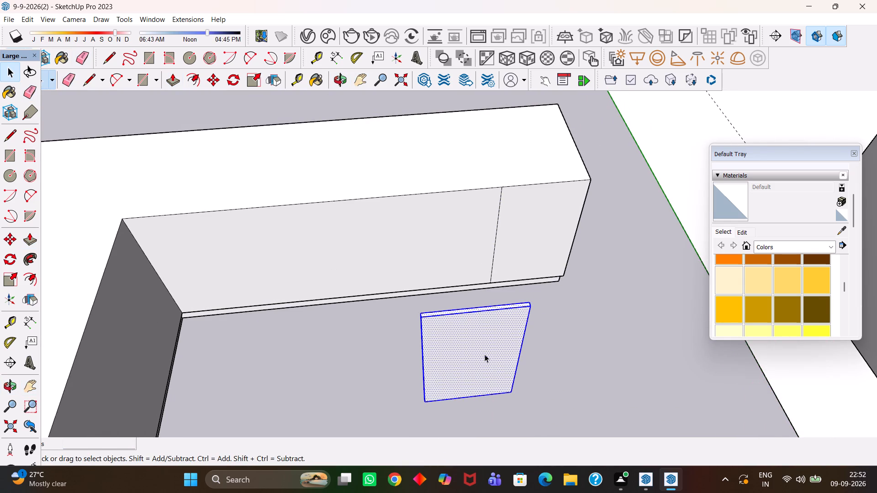
{"action": "right_click", "coordinate": [485, 354]}
{"action": "left_click", "coordinate": [531, 240]}
Move the panel group by its top corner onto the end section of the wing's inner face, aligned with the counter's top end corner.
{"action": "scroll", "coordinate": [490, 301], "scroll_direction": "down", "scroll_amount": 3}
{"action": "middle_click_drag", "start_coordinate": [494, 307], "coordinate": [486, 324]}
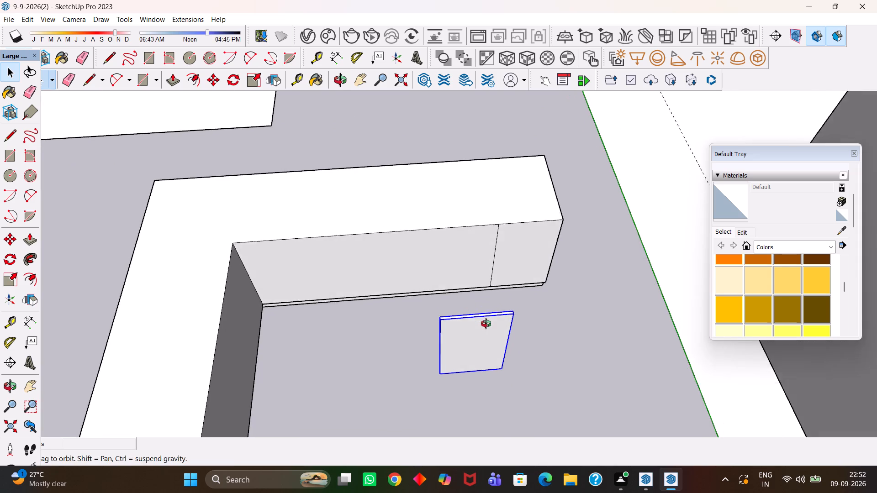
{"action": "middle_click_drag", "start_coordinate": [486, 324], "coordinate": [483, 328]}
{"action": "scroll", "coordinate": [483, 328], "scroll_direction": "up", "scroll_amount": 2}
{"action": "key", "text": "m"}
{"action": "scroll", "coordinate": [512, 315], "scroll_direction": "up", "scroll_amount": 2}
{"action": "left_click", "coordinate": [518, 310]}
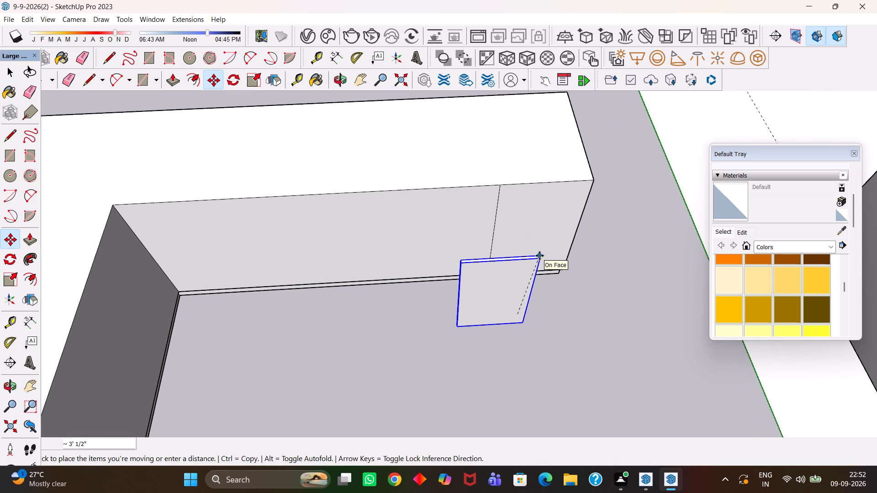
{"action": "left_click", "coordinate": [596, 178]}
Inside the panel group, offset the narrow side face nearest the counter's inside corner by 5 mm with Push/Pull.
{"action": "scroll", "coordinate": [526, 188], "scroll_direction": "up", "scroll_amount": 4}
{"action": "scroll", "coordinate": [496, 242], "scroll_direction": "up", "scroll_amount": 2}
{"action": "middle_click_drag", "start_coordinate": [502, 242], "coordinate": [524, 241]}
{"action": "key", "text": "h"}
{"action": "scroll", "coordinate": [524, 241], "scroll_direction": "down", "scroll_amount": 3}
{"action": "left_click_drag", "start_coordinate": [509, 210], "coordinate": [489, 285]}
{"action": "scroll", "coordinate": [470, 279], "scroll_direction": "down", "scroll_amount": 4}
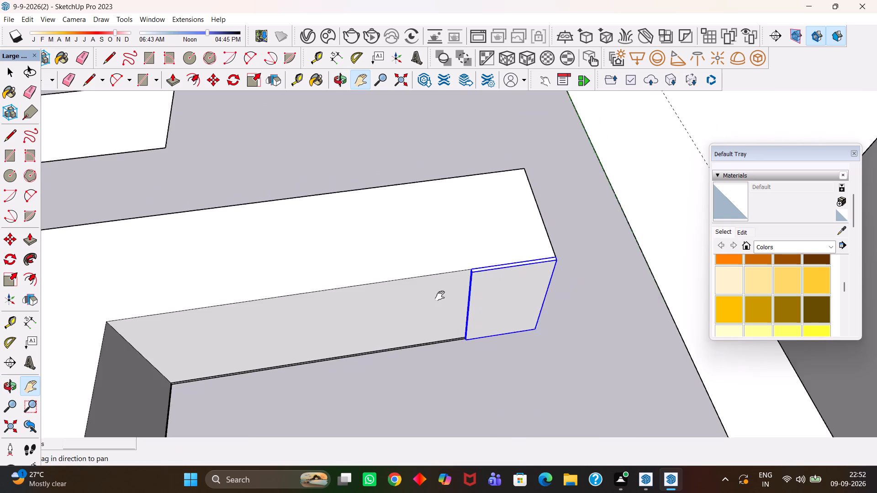
{"action": "scroll", "coordinate": [440, 297], "scroll_direction": "up", "scroll_amount": 15}
{"action": "middle_click_drag", "start_coordinate": [441, 298], "coordinate": [503, 283]}
{"action": "key", "text": "space"}
{"action": "double_click", "coordinate": [478, 258]}
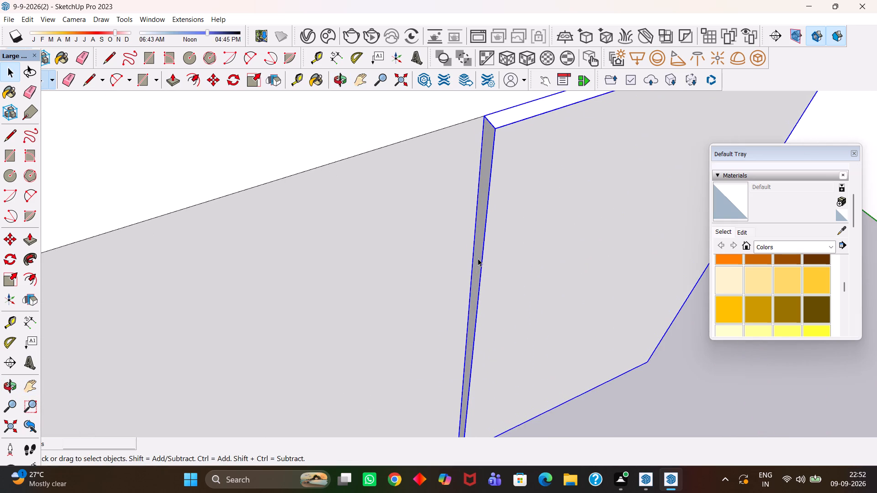
{"action": "left_click", "coordinate": [481, 252]}
{"action": "left_click", "coordinate": [479, 252]}
{"action": "key", "text": "p"}
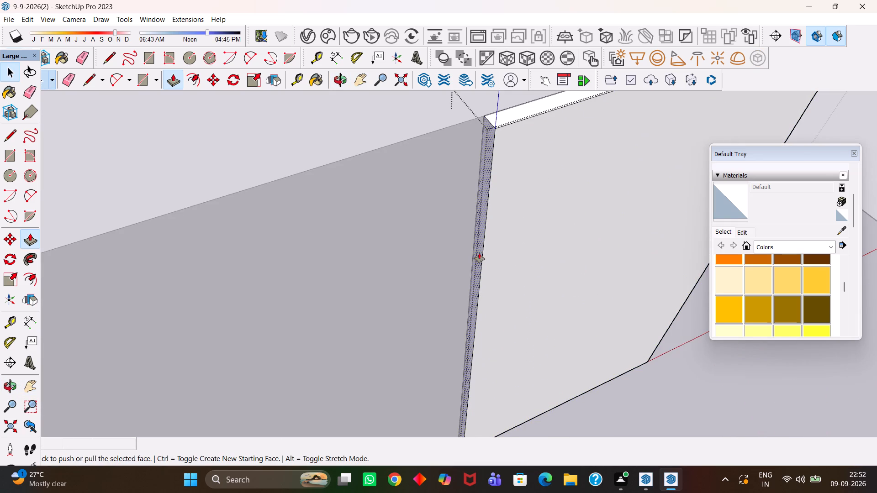
{"action": "left_click", "coordinate": [479, 253]}
{"action": "type", "text": "5mm"}
{"action": "key", "text": "Return"}
{"action": "key", "text": "h"}
{"action": "scroll", "coordinate": [432, 256], "scroll_direction": "down", "scroll_amount": 8}
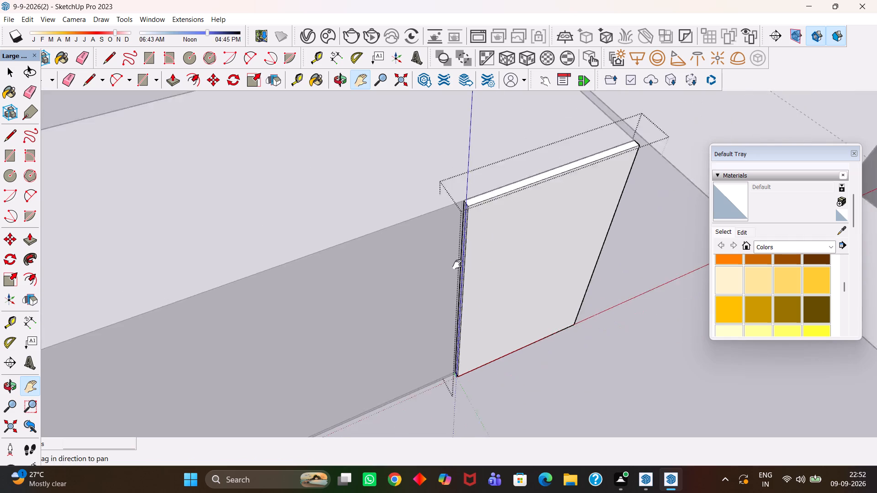
{"action": "scroll", "coordinate": [457, 264], "scroll_direction": "down", "scroll_amount": 6}
{"action": "middle_click_drag", "start_coordinate": [478, 287], "coordinate": [459, 297]}
{"action": "scroll", "coordinate": [448, 297], "scroll_direction": "down", "scroll_amount": 2}
{"action": "key", "text": "space"}
{"action": "left_click", "coordinate": [499, 357]}
Copy the end panel group by its upper corner along the wing's inner face to the counter's inside corner.
{"action": "middle_click_drag", "start_coordinate": [514, 358], "coordinate": [469, 361]}
{"action": "scroll", "coordinate": [467, 360], "scroll_direction": "down", "scroll_amount": 3}
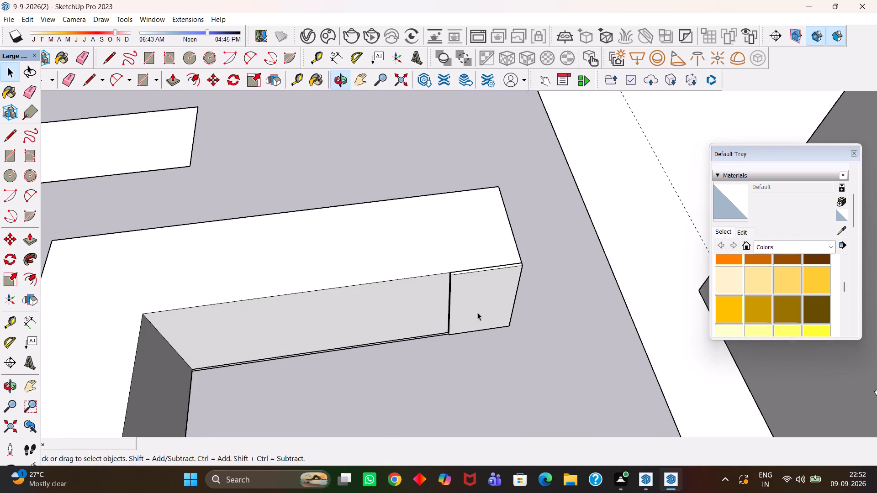
{"action": "left_click", "coordinate": [478, 312]}
{"action": "middle_click_drag", "start_coordinate": [480, 304], "coordinate": [461, 315]}
{"action": "scroll", "coordinate": [461, 315], "scroll_direction": "up", "scroll_amount": 10}
{"action": "key", "text": "m"}
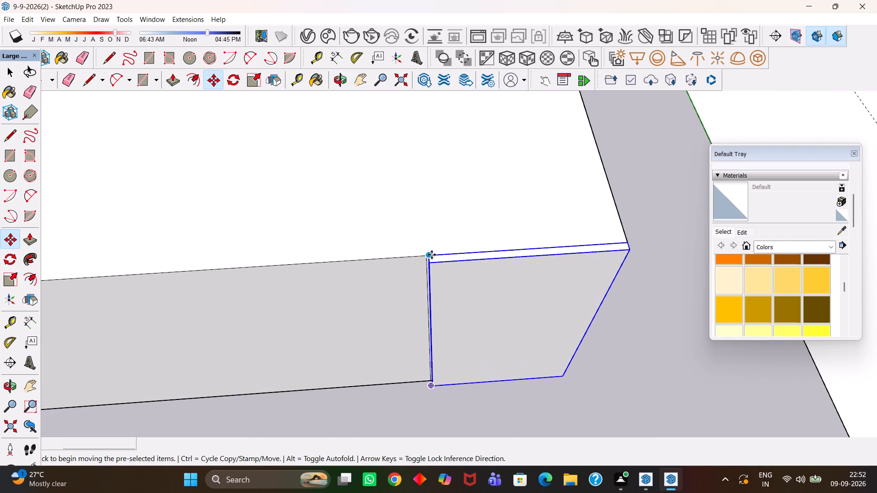
{"action": "left_click", "coordinate": [432, 255]}
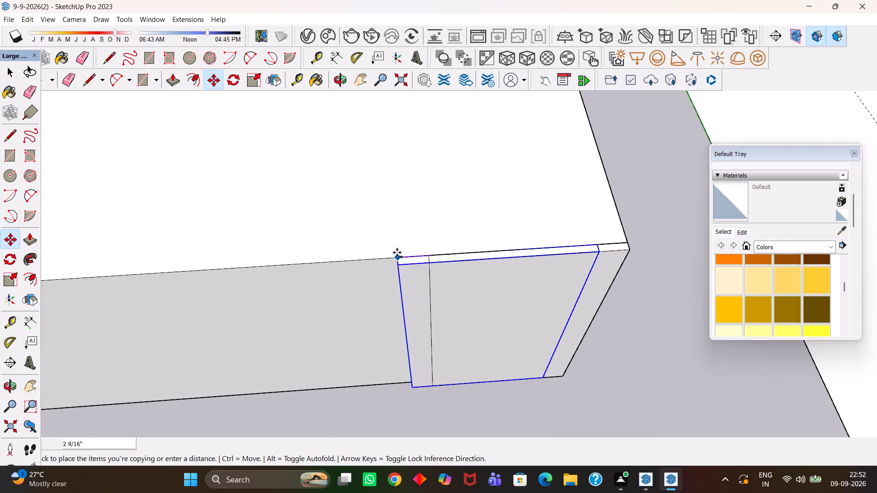
{"action": "key", "text": "h"}
{"action": "scroll", "coordinate": [349, 267], "scroll_direction": "down", "scroll_amount": 5}
{"action": "left_click_drag", "start_coordinate": [303, 274], "coordinate": [462, 262]}
{"action": "left_click_drag", "start_coordinate": [351, 259], "coordinate": [359, 259]}
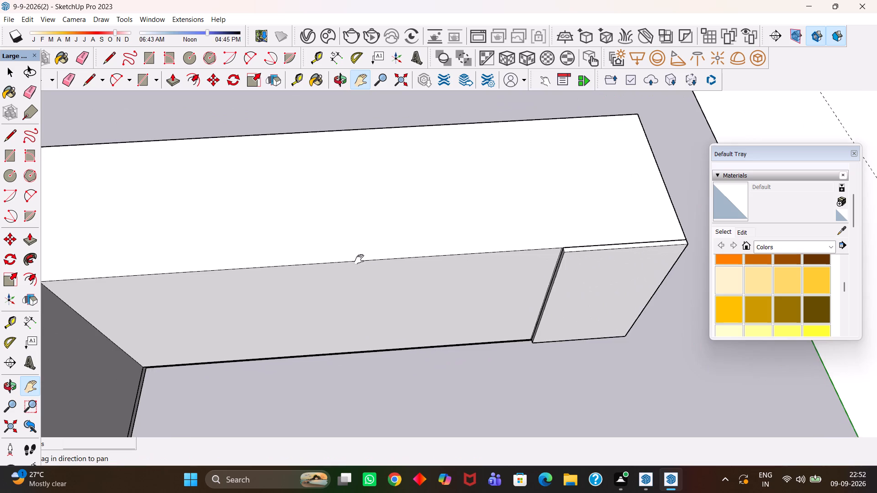
{"action": "left_click_drag", "start_coordinate": [359, 259], "coordinate": [438, 258]}
{"action": "left_click_drag", "start_coordinate": [324, 262], "coordinate": [447, 280]}
{"action": "scroll", "coordinate": [257, 290], "scroll_direction": "up", "scroll_amount": 9}
{"action": "key", "text": "Escape"}
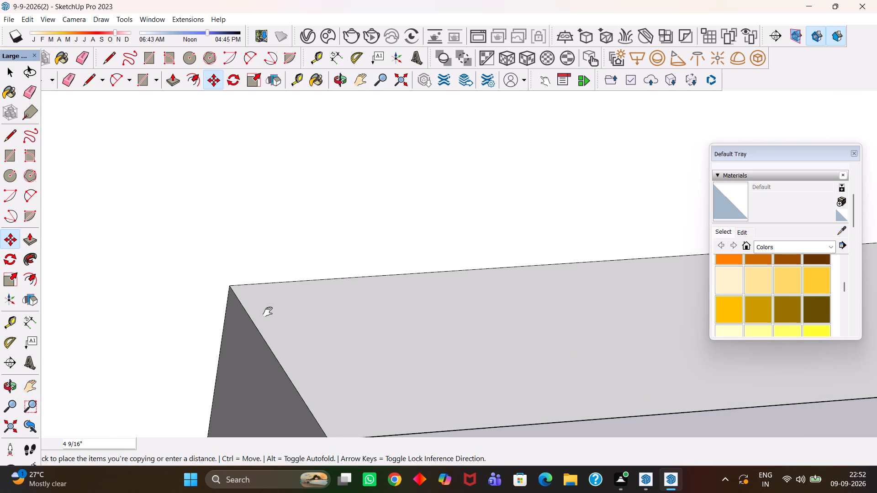
{"action": "left_click", "coordinate": [234, 287]}
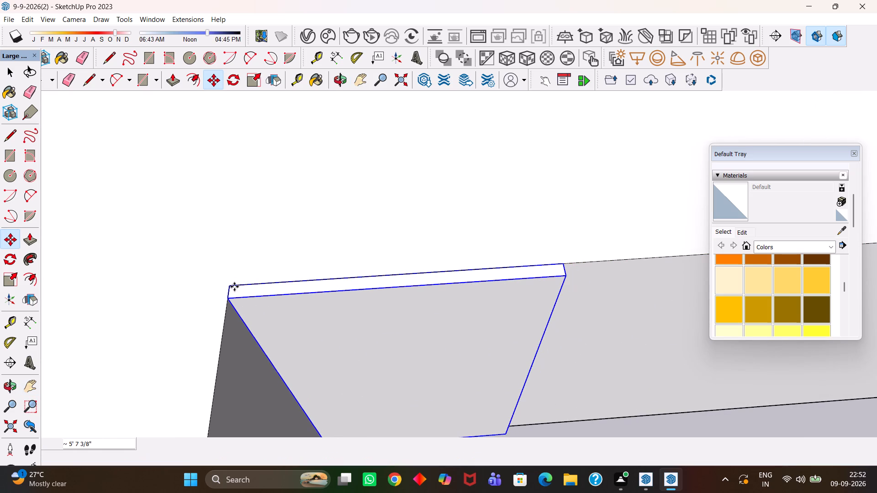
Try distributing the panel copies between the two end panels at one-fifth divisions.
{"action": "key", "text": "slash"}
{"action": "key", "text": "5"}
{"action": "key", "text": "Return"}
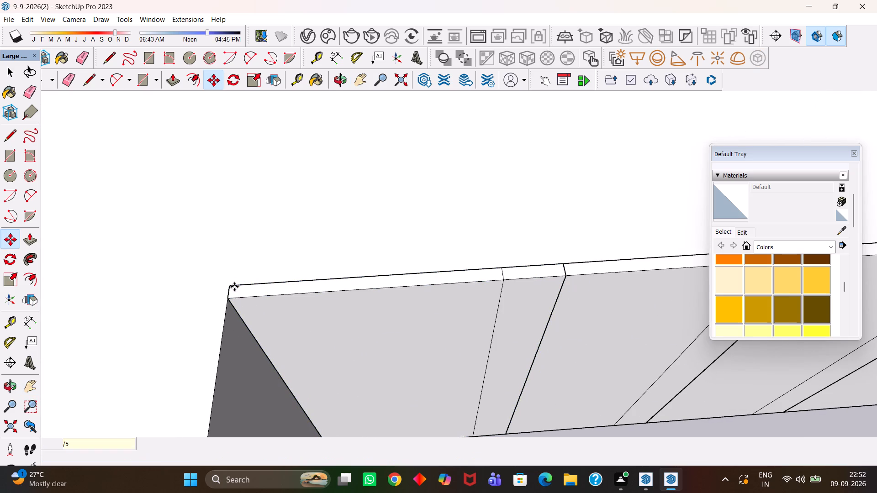
Distribute the panel copies at one-fourth divisions of the copy distance, filling the wing's inner face.
{"action": "type", "text": "/4"}
{"action": "key", "text": "Return"}
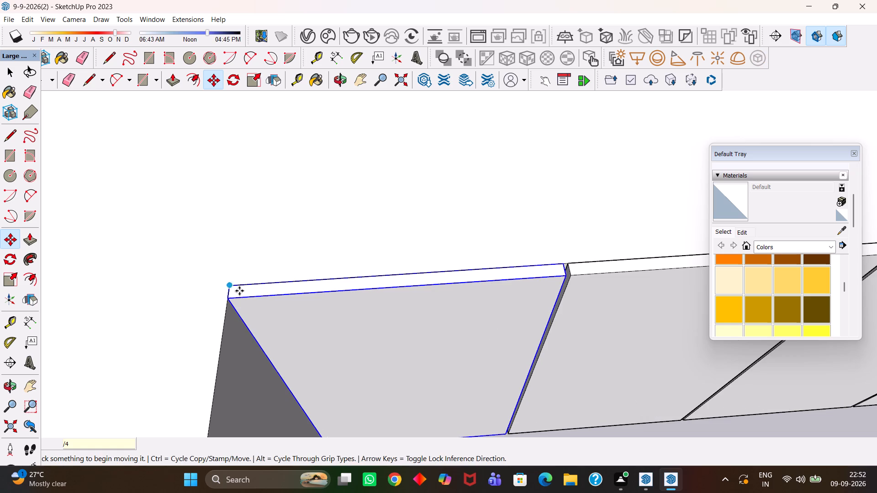
Examine the row of front panels along the wing's inner face and the gaps between them.
{"action": "key", "text": "h"}
{"action": "scroll", "coordinate": [330, 305], "scroll_direction": "down", "scroll_amount": 5}
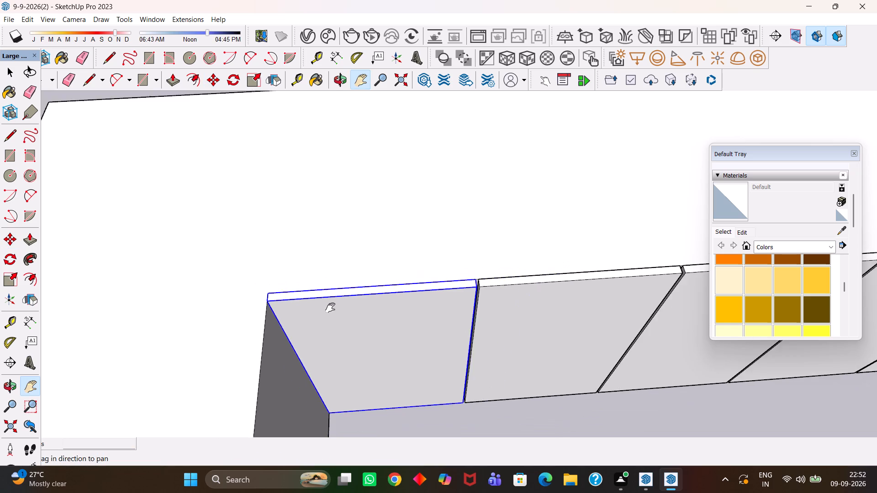
{"action": "scroll", "coordinate": [312, 309], "scroll_direction": "down", "scroll_amount": 8}
{"action": "middle_click_drag", "start_coordinate": [409, 349], "coordinate": [376, 343]}
{"action": "scroll", "coordinate": [396, 351], "scroll_direction": "up", "scroll_amount": 1}
{"action": "key", "text": "h"}
{"action": "scroll", "coordinate": [376, 342], "scroll_direction": "down", "scroll_amount": 1}
{"action": "left_click_drag", "start_coordinate": [454, 360], "coordinate": [350, 325]}
{"action": "scroll", "coordinate": [338, 321], "scroll_direction": "down", "scroll_amount": 1}
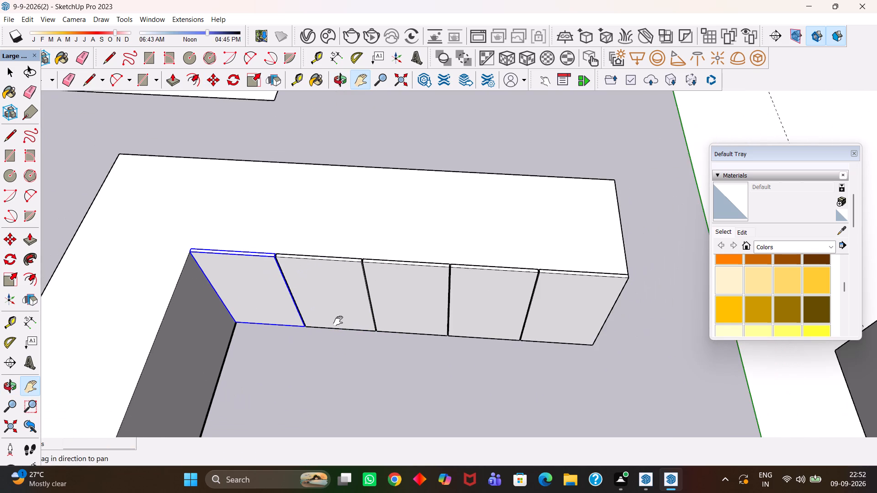
{"action": "scroll", "coordinate": [338, 321], "scroll_direction": "down", "scroll_amount": 1}
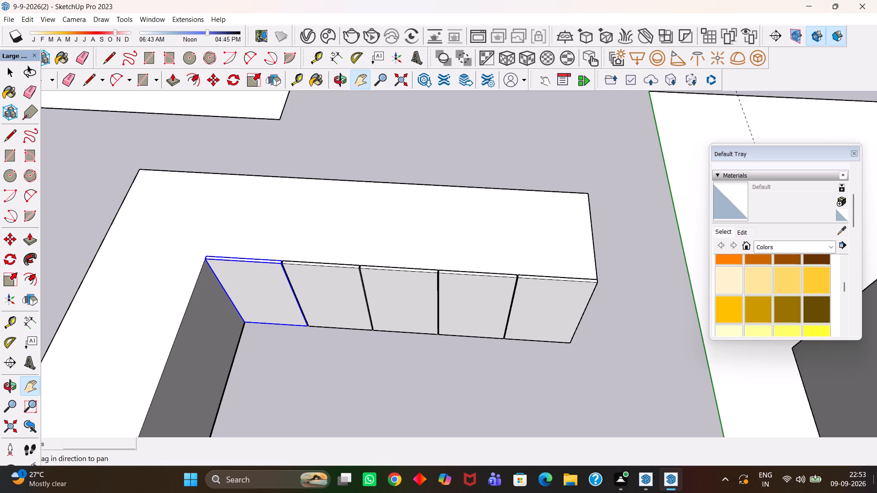
{"action": "scroll", "coordinate": [434, 320], "scroll_direction": "down", "scroll_amount": 2}
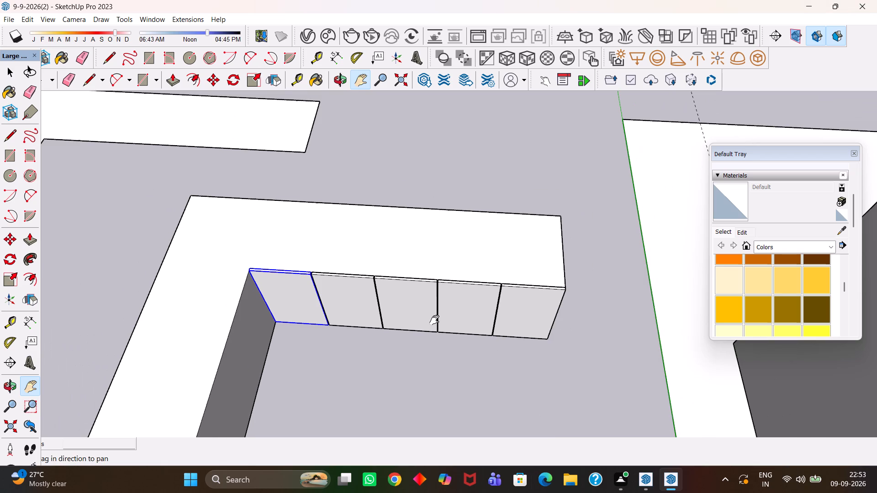
{"action": "scroll", "coordinate": [443, 309], "scroll_direction": "down", "scroll_amount": 1}
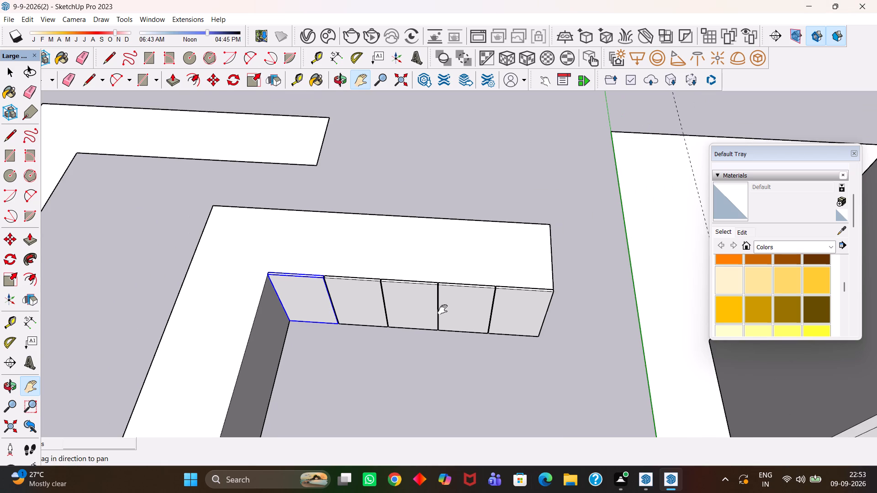
{"action": "scroll", "coordinate": [443, 309], "scroll_direction": "up", "scroll_amount": 1}
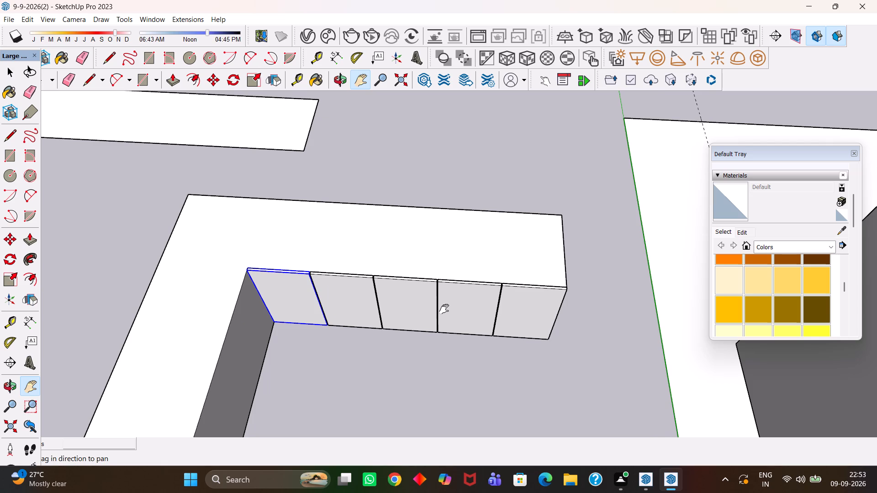
{"action": "scroll", "coordinate": [444, 309], "scroll_direction": "up", "scroll_amount": 2}
{"action": "scroll", "coordinate": [444, 309], "scroll_direction": "down", "scroll_amount": 2}
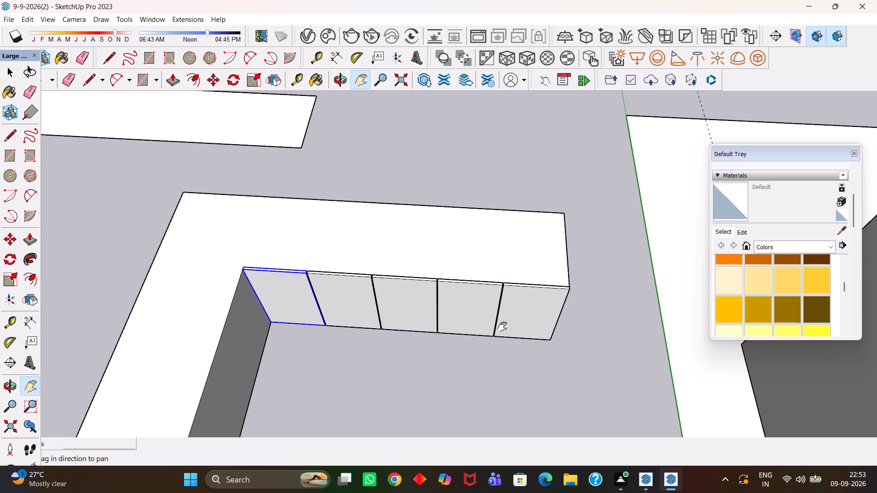
{"action": "scroll", "coordinate": [502, 324], "scroll_direction": "down", "scroll_amount": 3}
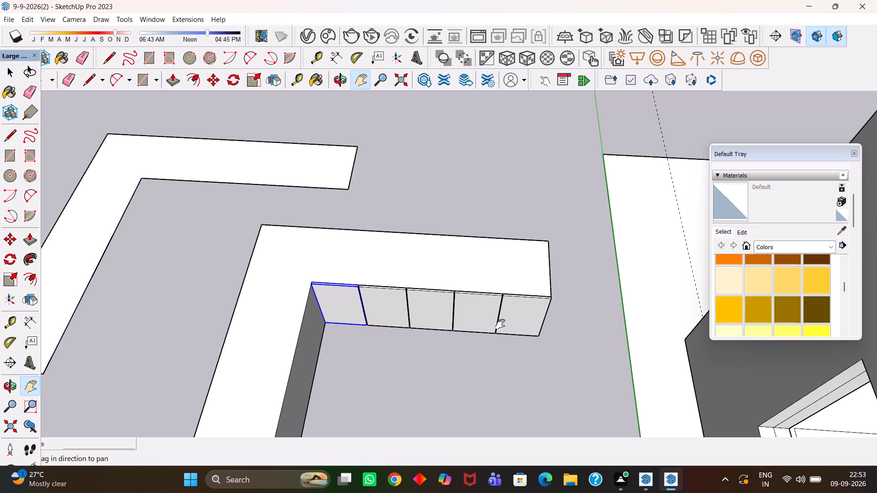
{"action": "scroll", "coordinate": [442, 324], "scroll_direction": "down", "scroll_amount": 3}
{"action": "scroll", "coordinate": [441, 346], "scroll_direction": "up", "scroll_amount": 8}
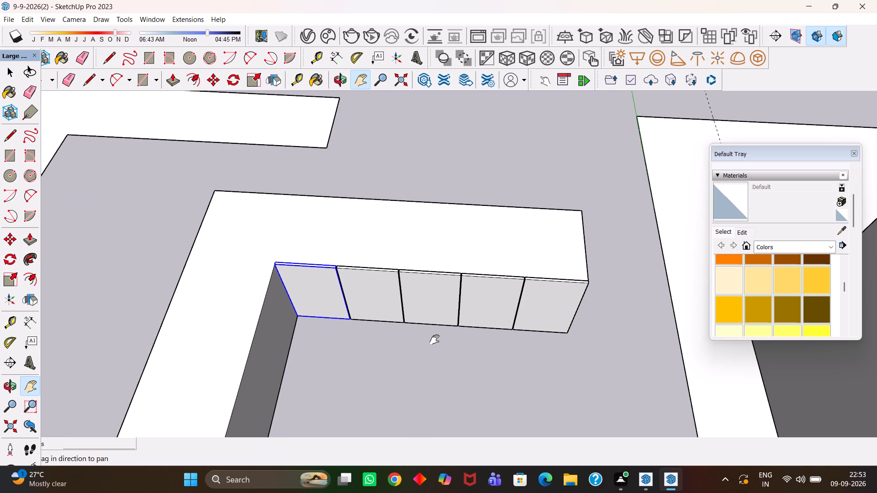
{"action": "scroll", "coordinate": [433, 340], "scroll_direction": "down", "scroll_amount": 4}
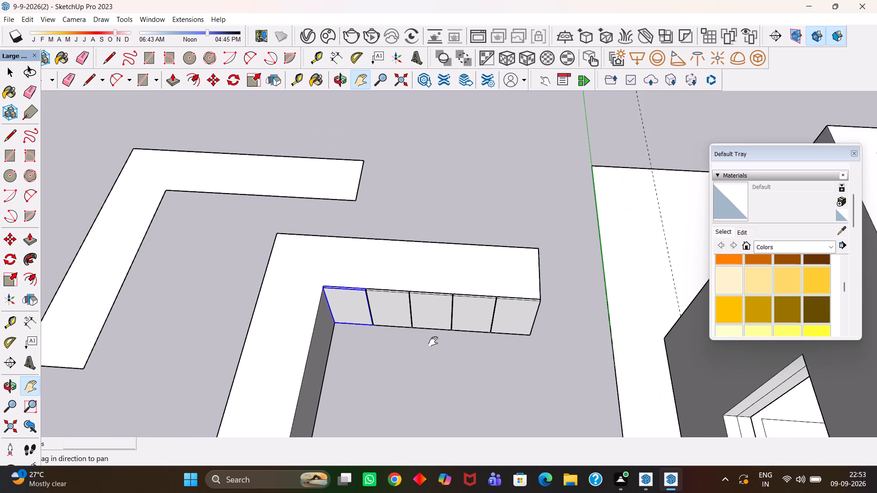
{"action": "scroll", "coordinate": [433, 341], "scroll_direction": "down", "scroll_amount": 1}
{"action": "scroll", "coordinate": [433, 342], "scroll_direction": "up", "scroll_amount": 1}
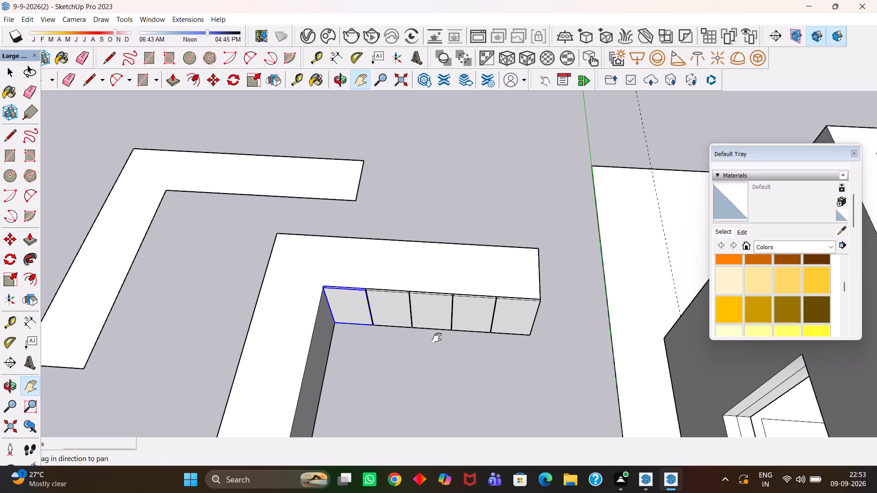
{"action": "scroll", "coordinate": [437, 338], "scroll_direction": "up", "scroll_amount": 3}
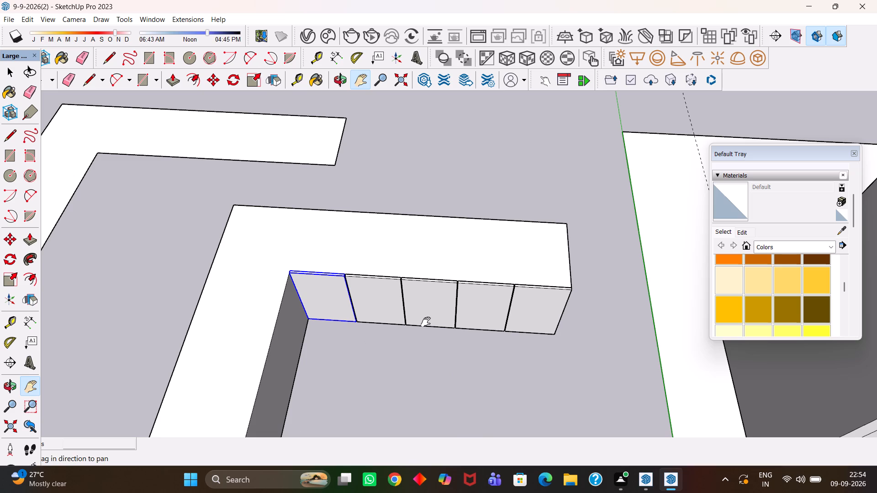
{"action": "scroll", "coordinate": [426, 322], "scroll_direction": "down", "scroll_amount": 3}
Place a Tape Measure guide along the vertical inside-corner edge where the first panel meets the other wing's inner face.
{"action": "middle_click_drag", "start_coordinate": [437, 335], "coordinate": [406, 329]}
{"action": "middle_click", "coordinate": [409, 329]}
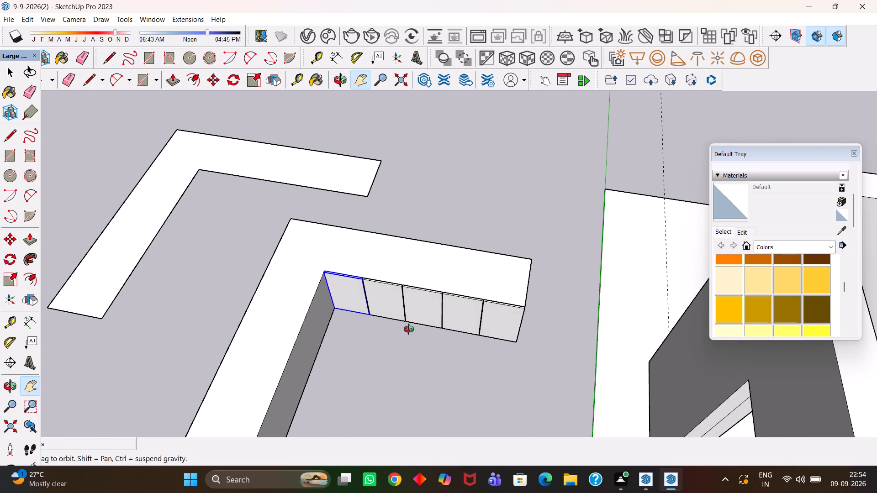
{"action": "scroll", "coordinate": [409, 329], "scroll_direction": "up", "scroll_amount": 3}
{"action": "scroll", "coordinate": [409, 329], "scroll_direction": "down", "scroll_amount": 4}
{"action": "left_click_drag", "start_coordinate": [340, 314], "coordinate": [383, 278]}
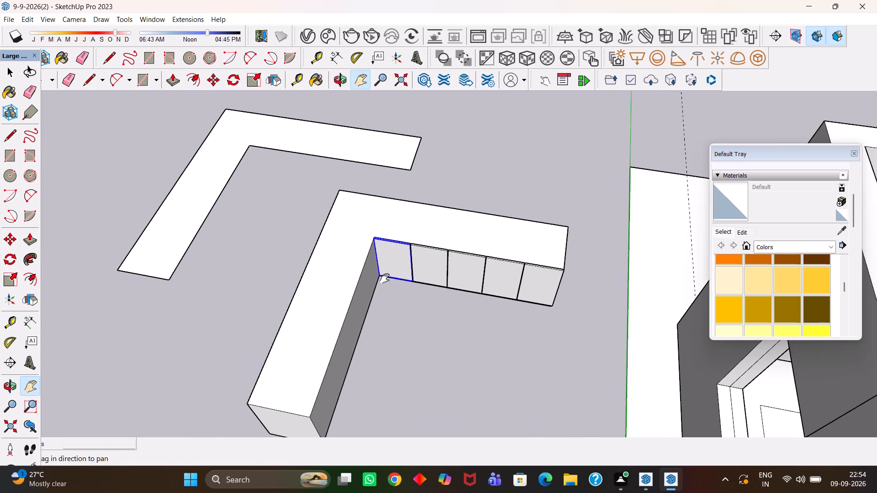
{"action": "scroll", "coordinate": [383, 290], "scroll_direction": "down", "scroll_amount": 3}
{"action": "middle_click_drag", "start_coordinate": [403, 323], "coordinate": [361, 338]}
{"action": "scroll", "coordinate": [361, 338], "scroll_direction": "up", "scroll_amount": 3}
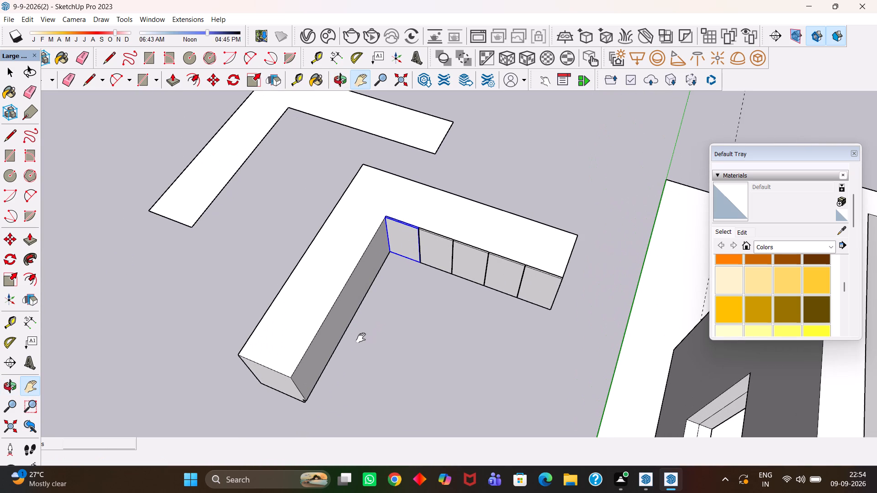
{"action": "scroll", "coordinate": [361, 336], "scroll_direction": "up", "scroll_amount": 3}
{"action": "middle_click_drag", "start_coordinate": [361, 337], "coordinate": [301, 339]}
{"action": "scroll", "coordinate": [301, 339], "scroll_direction": "down", "scroll_amount": 3}
{"action": "key", "text": "h"}
{"action": "left_click_drag", "start_coordinate": [313, 319], "coordinate": [345, 339]}
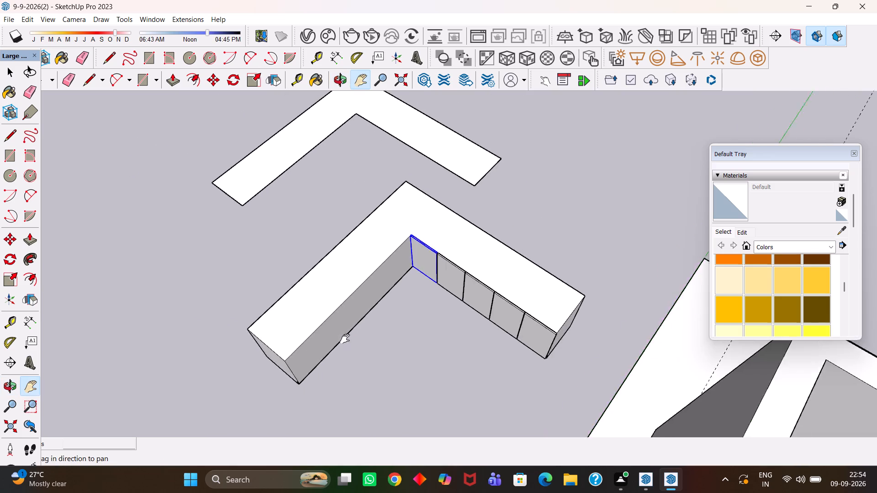
{"action": "left_click_drag", "start_coordinate": [345, 339], "coordinate": [358, 347]}
{"action": "middle_click_drag", "start_coordinate": [395, 349], "coordinate": [341, 341]}
{"action": "scroll", "coordinate": [344, 343], "scroll_direction": "up", "scroll_amount": 6}
{"action": "left_click_drag", "start_coordinate": [401, 253], "coordinate": [464, 310]}
{"action": "middle_click_drag", "start_coordinate": [474, 322], "coordinate": [395, 317]}
{"action": "scroll", "coordinate": [400, 322], "scroll_direction": "up", "scroll_amount": 1}
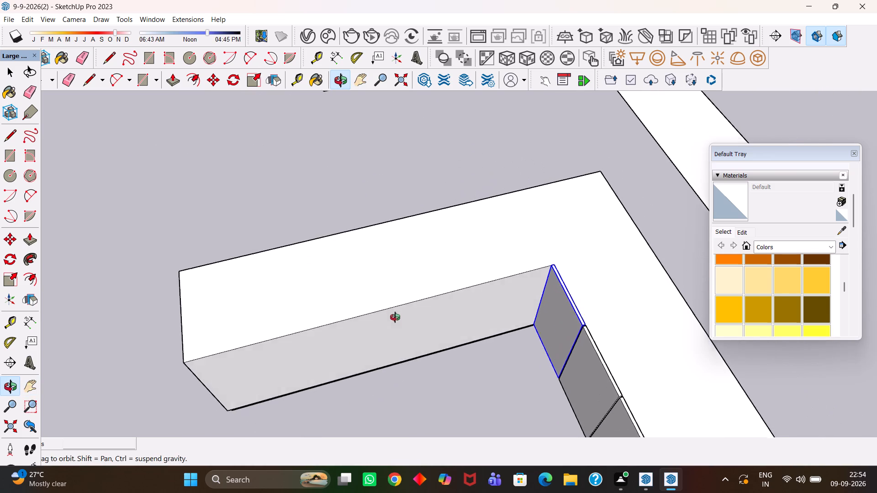
{"action": "middle_click_drag", "start_coordinate": [395, 317], "coordinate": [389, 308]}
{"action": "scroll", "coordinate": [394, 314], "scroll_direction": "up", "scroll_amount": 1}
{"action": "middle_click", "coordinate": [389, 308]}
{"action": "scroll", "coordinate": [389, 308], "scroll_direction": "down", "scroll_amount": 2}
{"action": "key", "text": "t"}
{"action": "scroll", "coordinate": [491, 269], "scroll_direction": "up", "scroll_amount": 8}
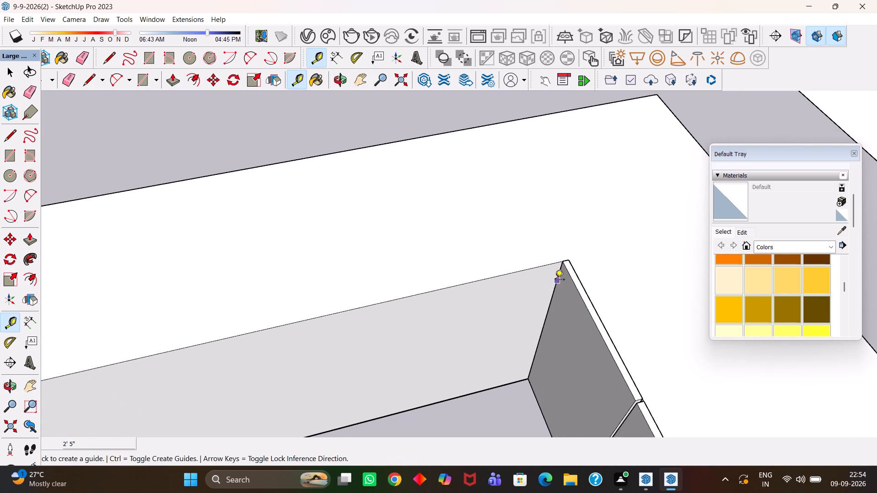
{"action": "double_click", "coordinate": [555, 281]}
{"action": "left_click", "coordinate": [565, 251]}
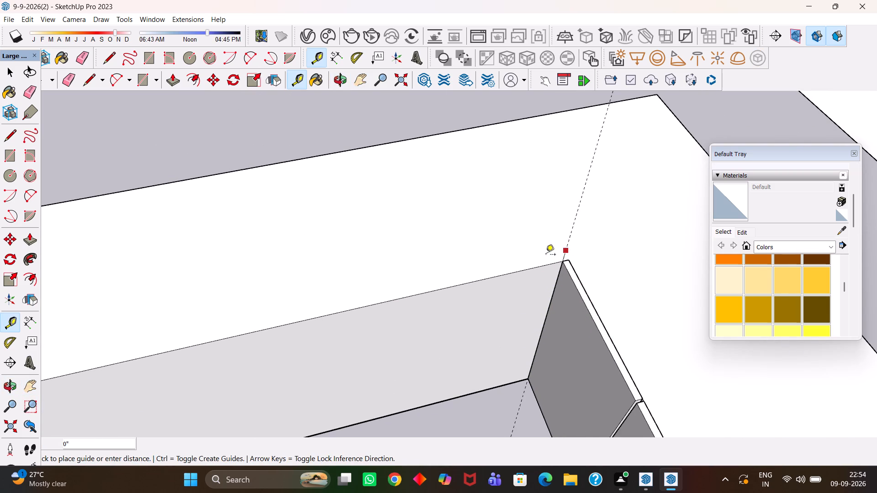
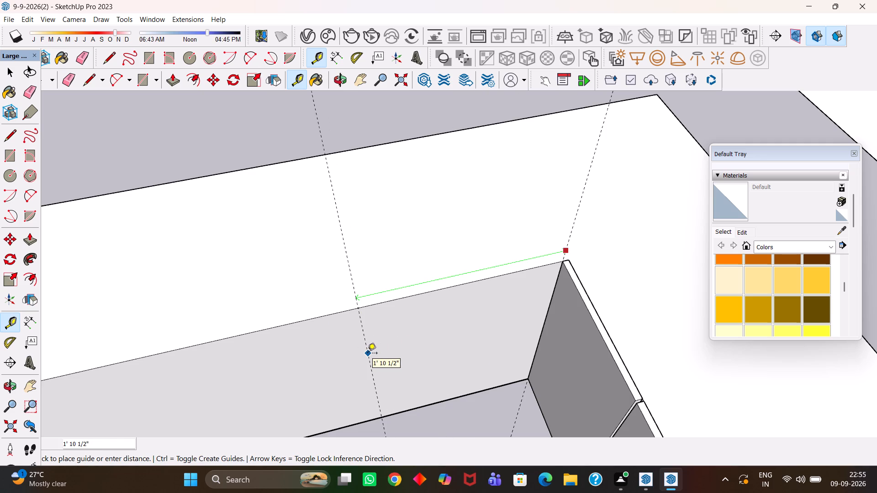
Place a guide 2' from the inside-corner guide along the other wing's inner face.
{"action": "type", "text": "2'"}
{"action": "key", "text": "Return"}
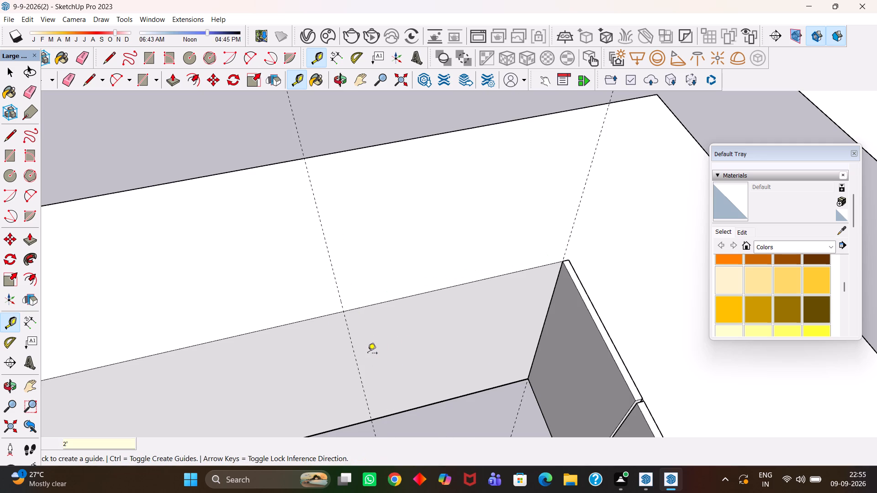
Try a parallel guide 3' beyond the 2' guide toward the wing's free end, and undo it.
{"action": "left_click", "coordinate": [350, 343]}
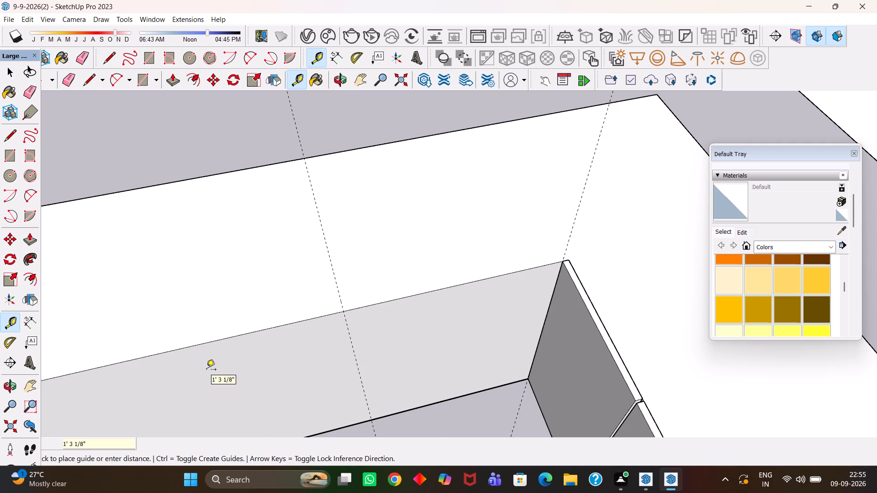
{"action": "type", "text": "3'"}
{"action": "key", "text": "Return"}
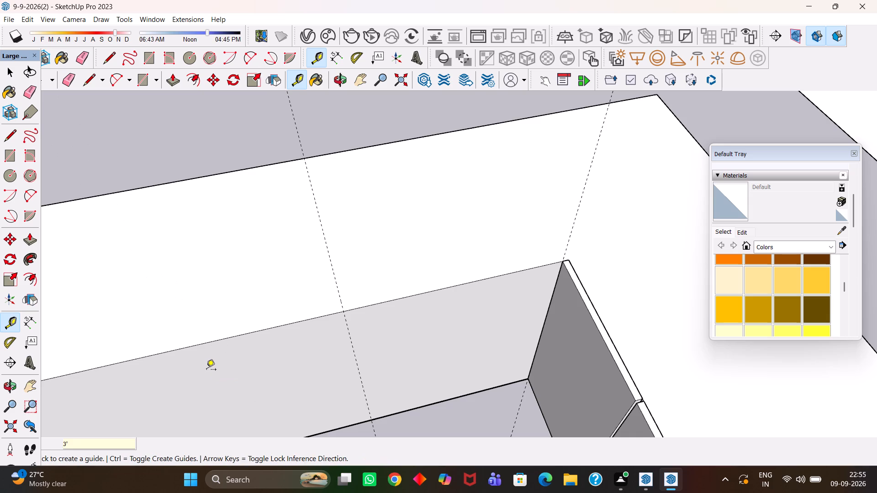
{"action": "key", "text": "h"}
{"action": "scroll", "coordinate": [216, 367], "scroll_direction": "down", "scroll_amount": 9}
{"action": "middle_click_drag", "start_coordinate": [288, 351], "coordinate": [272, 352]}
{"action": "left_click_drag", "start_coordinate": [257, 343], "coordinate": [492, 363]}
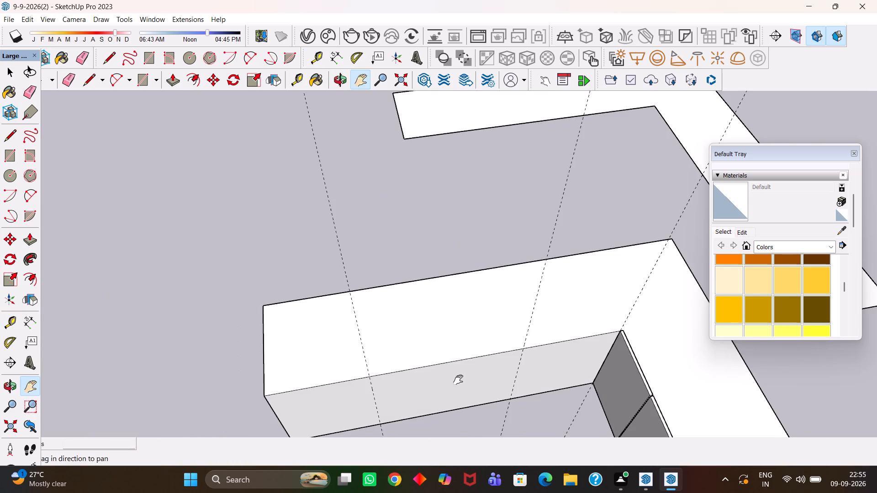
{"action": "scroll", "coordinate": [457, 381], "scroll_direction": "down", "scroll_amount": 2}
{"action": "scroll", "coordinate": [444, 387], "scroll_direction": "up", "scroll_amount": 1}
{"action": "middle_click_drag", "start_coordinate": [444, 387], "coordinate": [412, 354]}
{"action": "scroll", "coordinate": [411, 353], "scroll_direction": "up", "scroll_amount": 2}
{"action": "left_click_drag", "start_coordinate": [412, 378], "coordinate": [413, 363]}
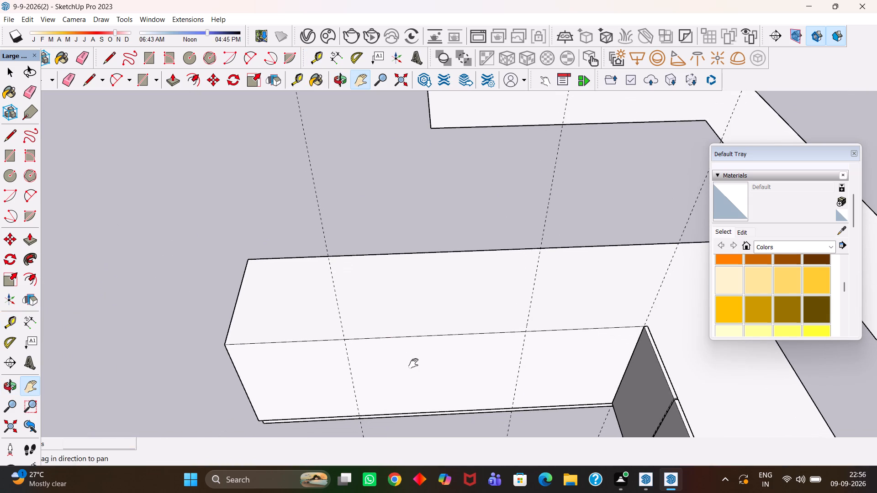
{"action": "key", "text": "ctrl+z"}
Place a parallel guide 2' beyond the first offset guide on the wing's inner face, toward its free end.
{"action": "key", "text": "t"}
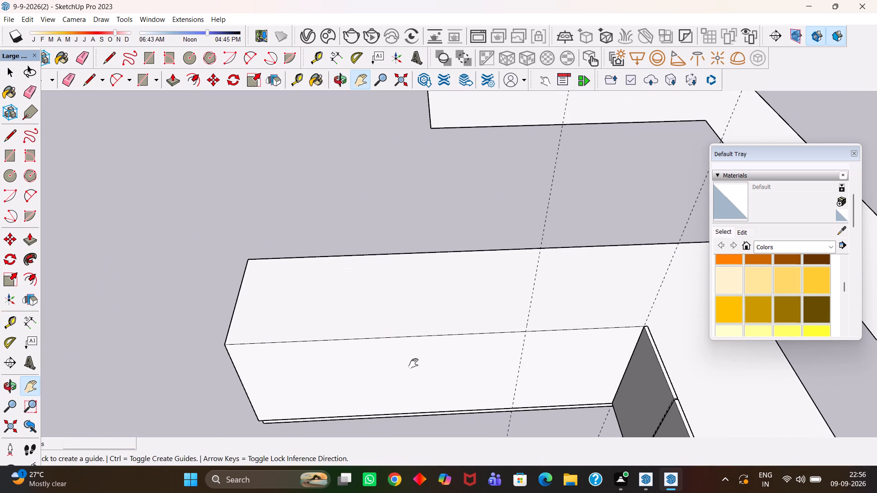
{"action": "key", "text": "Return"}
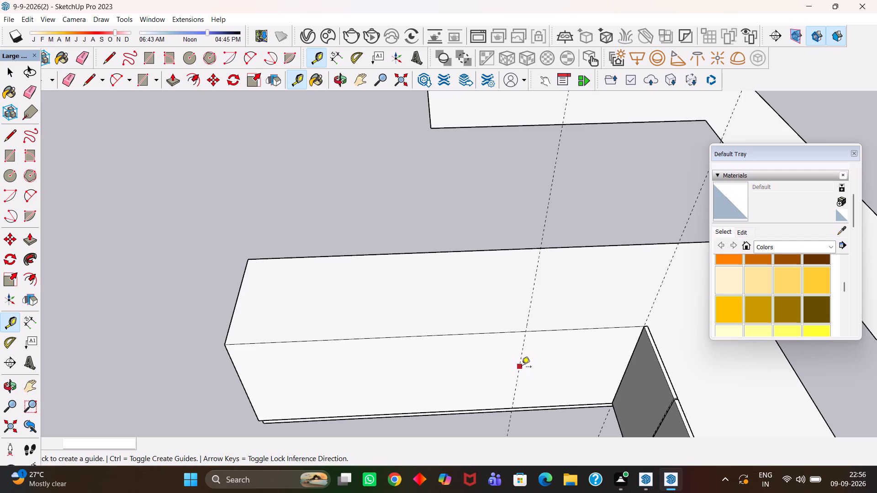
{"action": "left_click", "coordinate": [522, 367]}
{"action": "type", "text": "2'"}
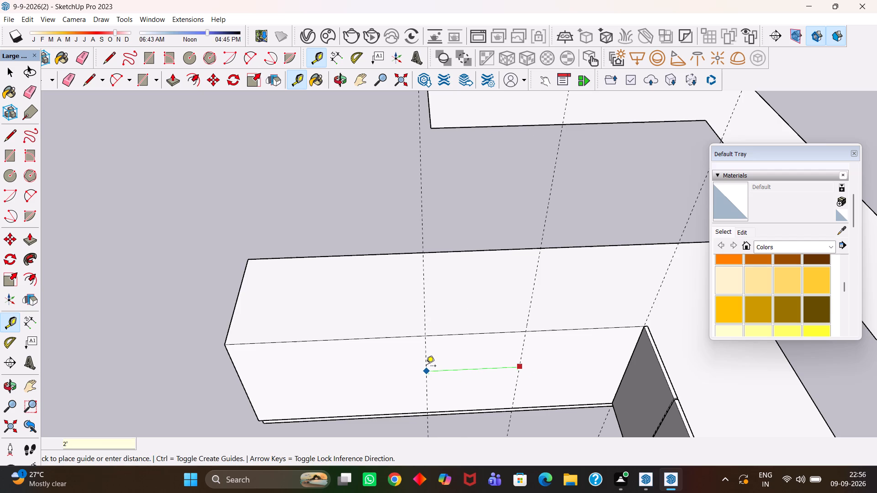
{"action": "key", "text": "Return"}
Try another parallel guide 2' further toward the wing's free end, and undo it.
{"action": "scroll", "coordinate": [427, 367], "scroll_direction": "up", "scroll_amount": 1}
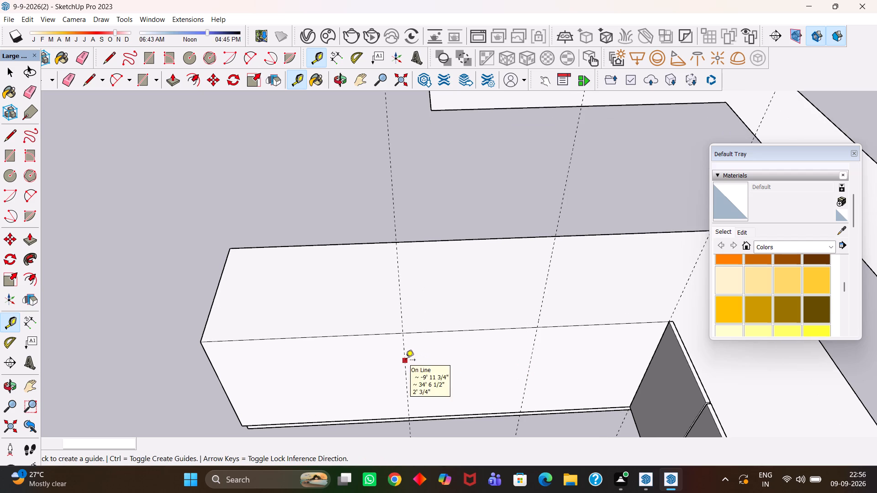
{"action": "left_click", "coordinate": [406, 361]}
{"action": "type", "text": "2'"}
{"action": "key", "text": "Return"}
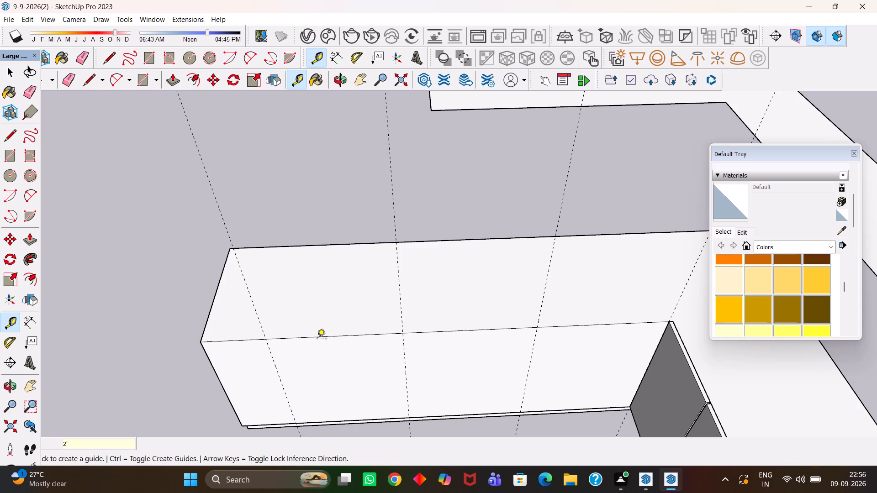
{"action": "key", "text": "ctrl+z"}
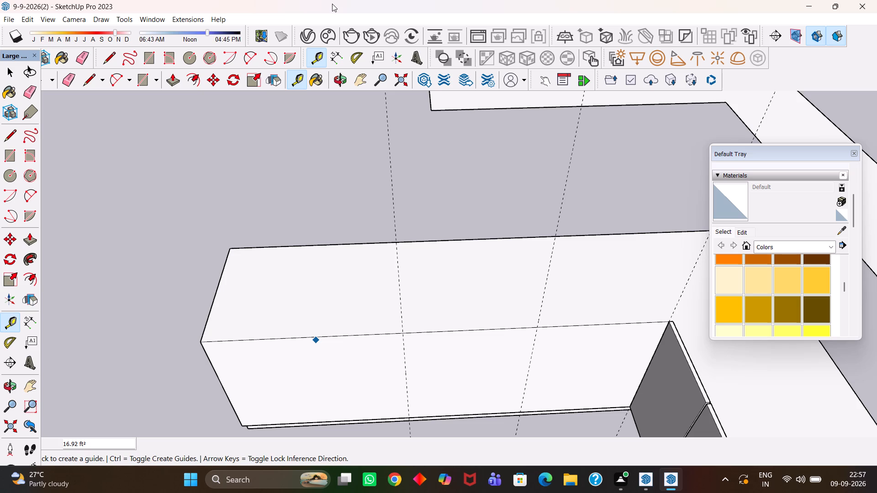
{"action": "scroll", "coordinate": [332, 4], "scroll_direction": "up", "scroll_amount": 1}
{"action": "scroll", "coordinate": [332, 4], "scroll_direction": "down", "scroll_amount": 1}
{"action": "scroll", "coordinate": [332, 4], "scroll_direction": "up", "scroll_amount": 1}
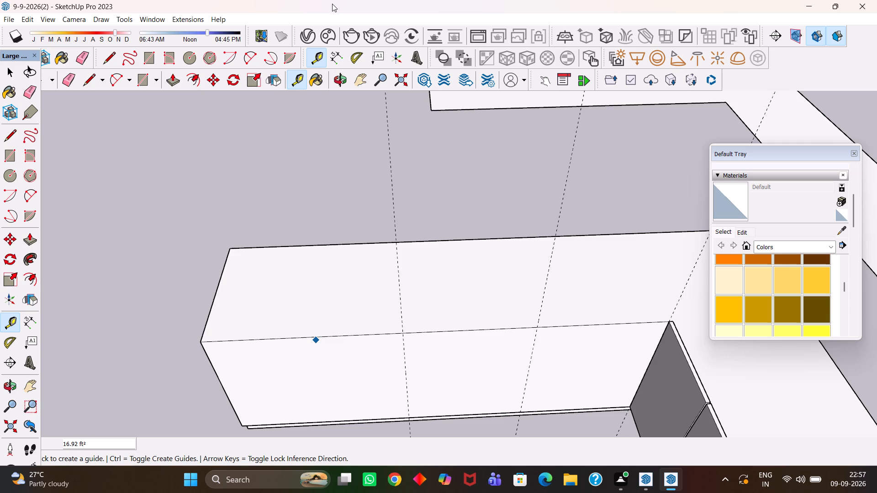
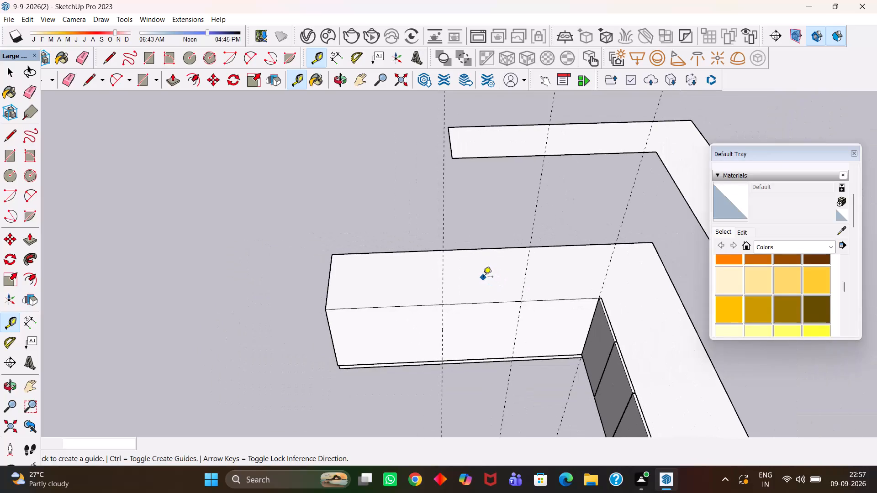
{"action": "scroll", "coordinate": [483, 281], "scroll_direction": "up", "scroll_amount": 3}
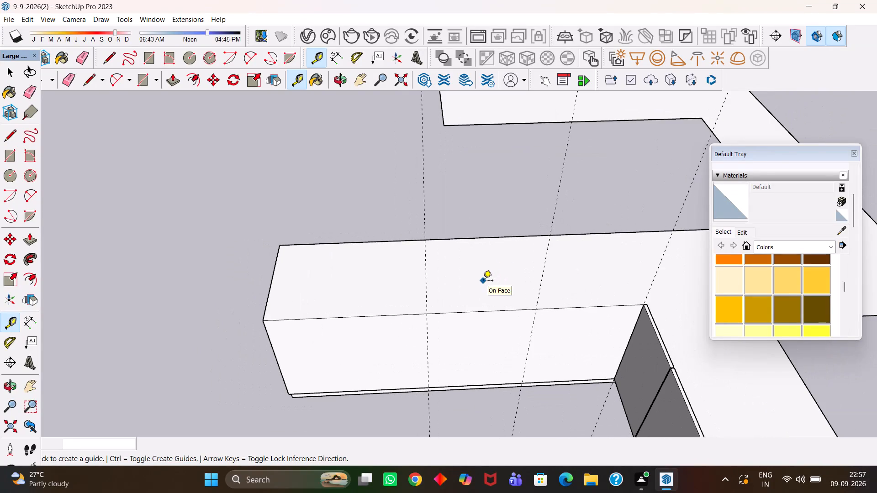
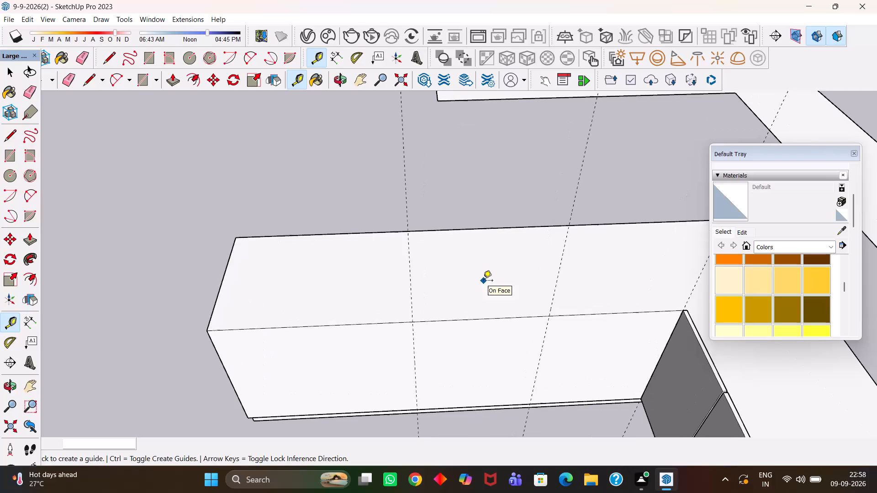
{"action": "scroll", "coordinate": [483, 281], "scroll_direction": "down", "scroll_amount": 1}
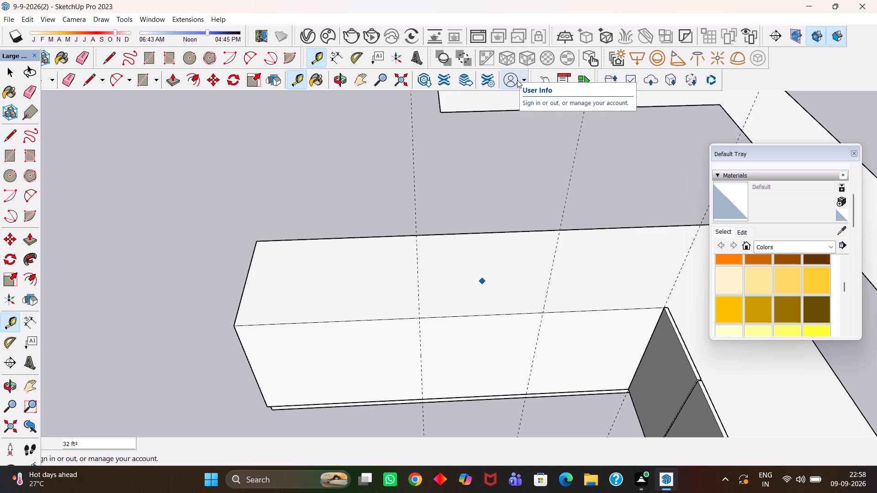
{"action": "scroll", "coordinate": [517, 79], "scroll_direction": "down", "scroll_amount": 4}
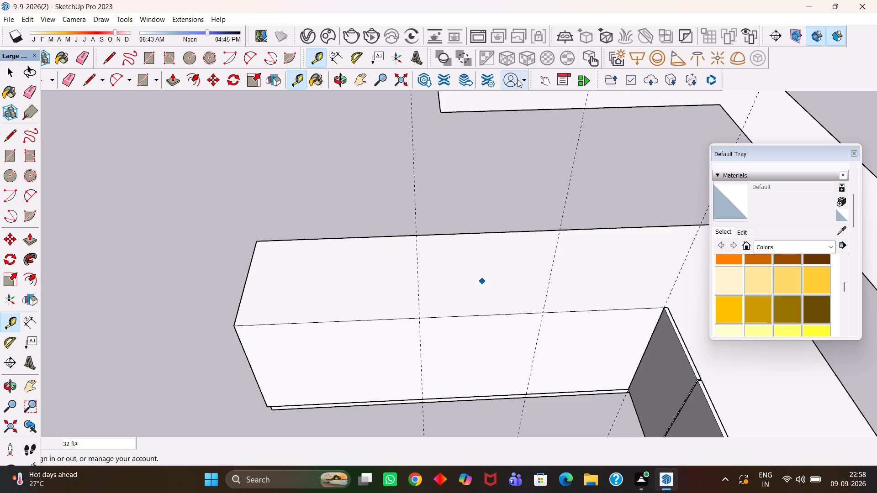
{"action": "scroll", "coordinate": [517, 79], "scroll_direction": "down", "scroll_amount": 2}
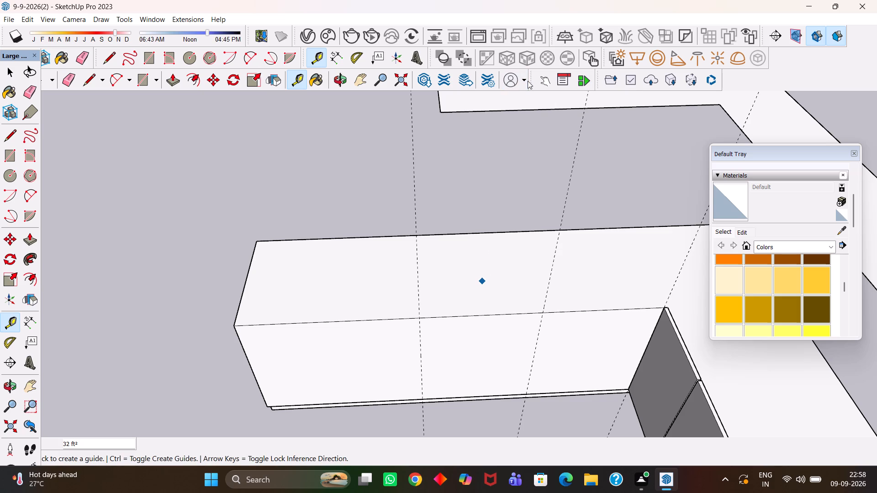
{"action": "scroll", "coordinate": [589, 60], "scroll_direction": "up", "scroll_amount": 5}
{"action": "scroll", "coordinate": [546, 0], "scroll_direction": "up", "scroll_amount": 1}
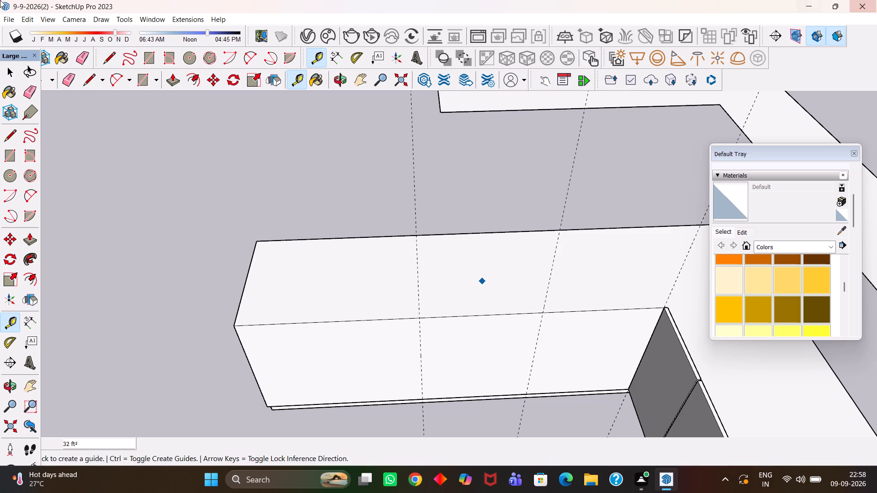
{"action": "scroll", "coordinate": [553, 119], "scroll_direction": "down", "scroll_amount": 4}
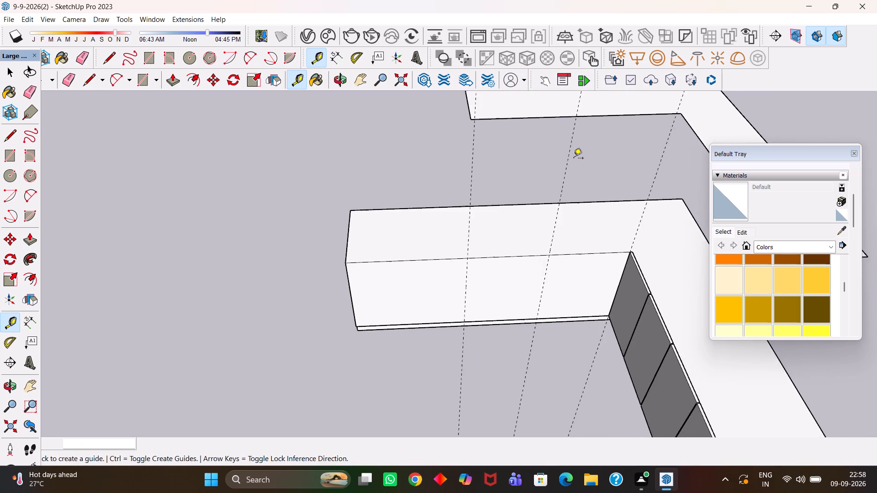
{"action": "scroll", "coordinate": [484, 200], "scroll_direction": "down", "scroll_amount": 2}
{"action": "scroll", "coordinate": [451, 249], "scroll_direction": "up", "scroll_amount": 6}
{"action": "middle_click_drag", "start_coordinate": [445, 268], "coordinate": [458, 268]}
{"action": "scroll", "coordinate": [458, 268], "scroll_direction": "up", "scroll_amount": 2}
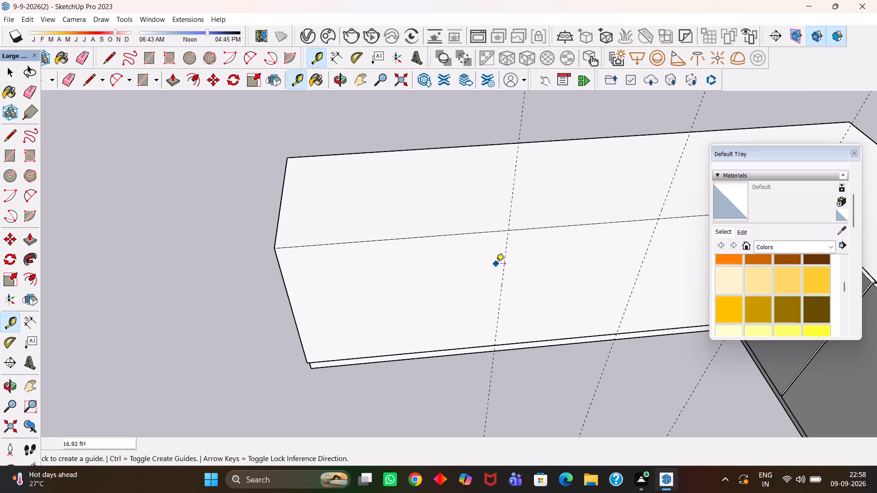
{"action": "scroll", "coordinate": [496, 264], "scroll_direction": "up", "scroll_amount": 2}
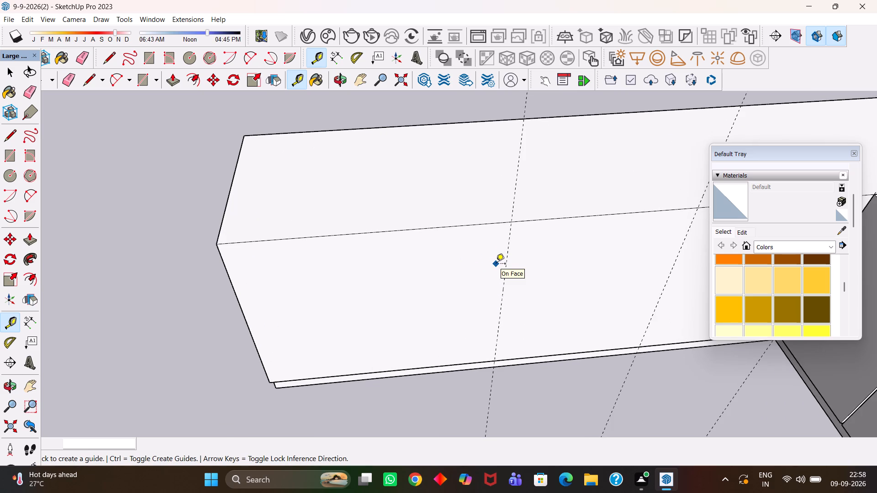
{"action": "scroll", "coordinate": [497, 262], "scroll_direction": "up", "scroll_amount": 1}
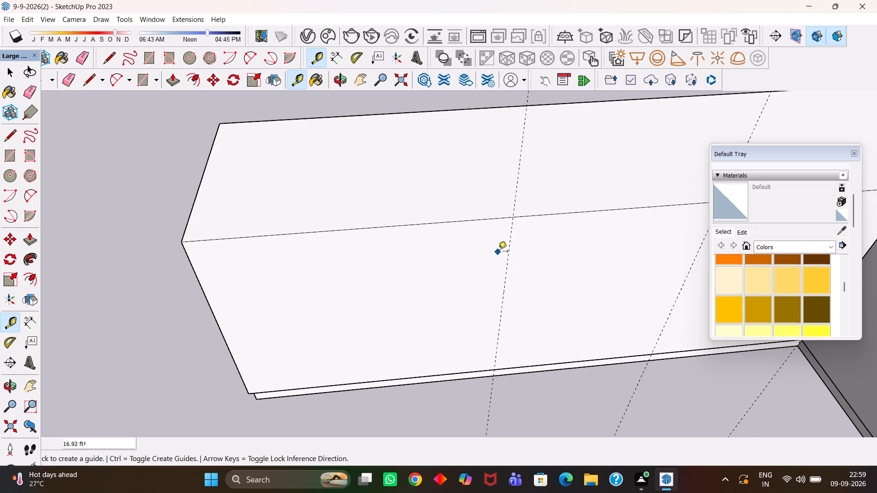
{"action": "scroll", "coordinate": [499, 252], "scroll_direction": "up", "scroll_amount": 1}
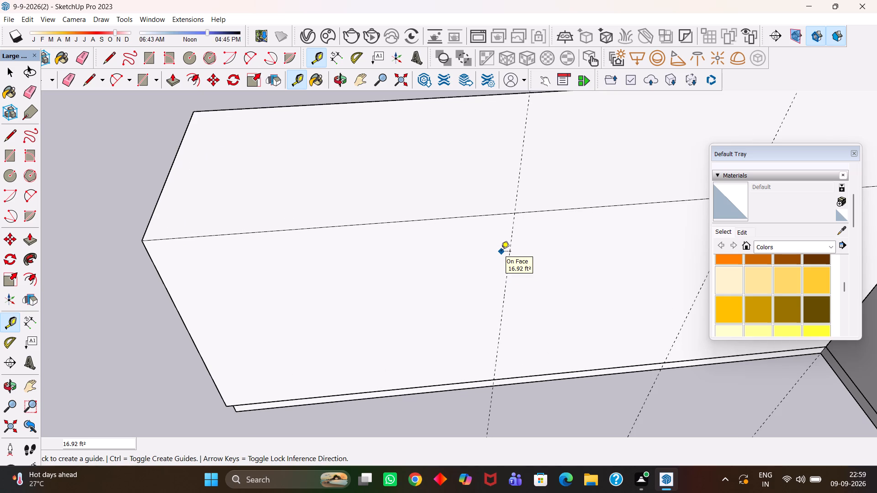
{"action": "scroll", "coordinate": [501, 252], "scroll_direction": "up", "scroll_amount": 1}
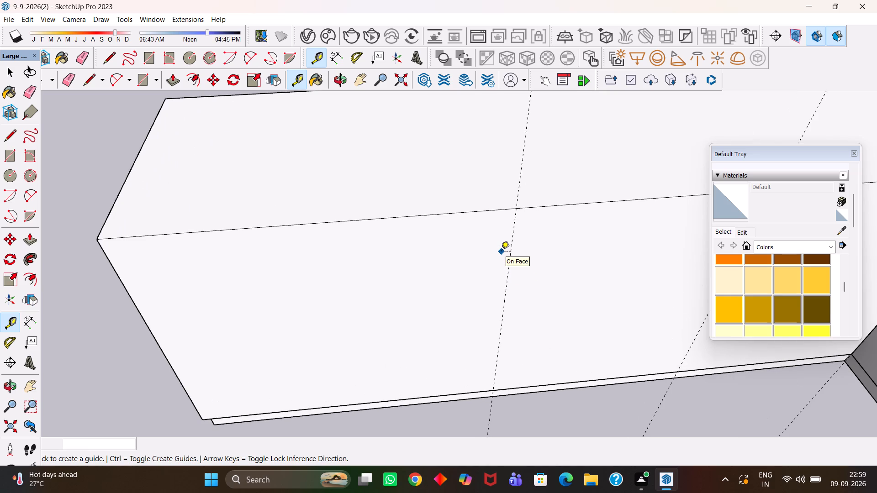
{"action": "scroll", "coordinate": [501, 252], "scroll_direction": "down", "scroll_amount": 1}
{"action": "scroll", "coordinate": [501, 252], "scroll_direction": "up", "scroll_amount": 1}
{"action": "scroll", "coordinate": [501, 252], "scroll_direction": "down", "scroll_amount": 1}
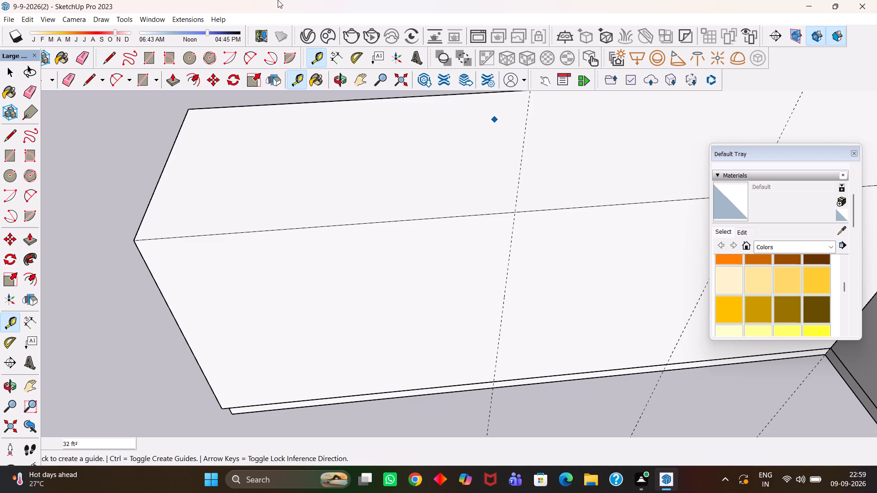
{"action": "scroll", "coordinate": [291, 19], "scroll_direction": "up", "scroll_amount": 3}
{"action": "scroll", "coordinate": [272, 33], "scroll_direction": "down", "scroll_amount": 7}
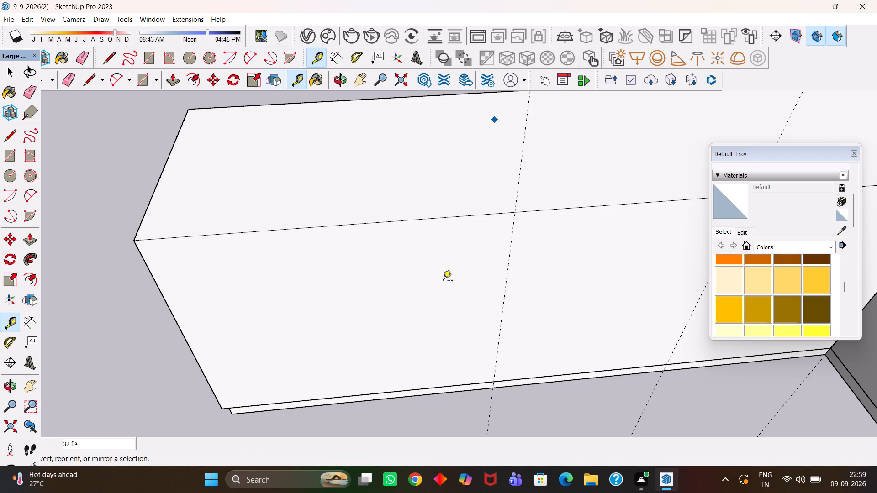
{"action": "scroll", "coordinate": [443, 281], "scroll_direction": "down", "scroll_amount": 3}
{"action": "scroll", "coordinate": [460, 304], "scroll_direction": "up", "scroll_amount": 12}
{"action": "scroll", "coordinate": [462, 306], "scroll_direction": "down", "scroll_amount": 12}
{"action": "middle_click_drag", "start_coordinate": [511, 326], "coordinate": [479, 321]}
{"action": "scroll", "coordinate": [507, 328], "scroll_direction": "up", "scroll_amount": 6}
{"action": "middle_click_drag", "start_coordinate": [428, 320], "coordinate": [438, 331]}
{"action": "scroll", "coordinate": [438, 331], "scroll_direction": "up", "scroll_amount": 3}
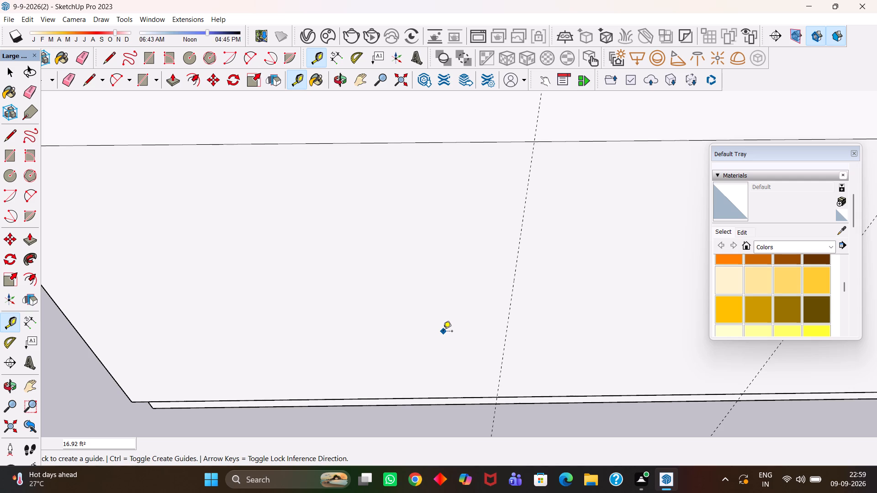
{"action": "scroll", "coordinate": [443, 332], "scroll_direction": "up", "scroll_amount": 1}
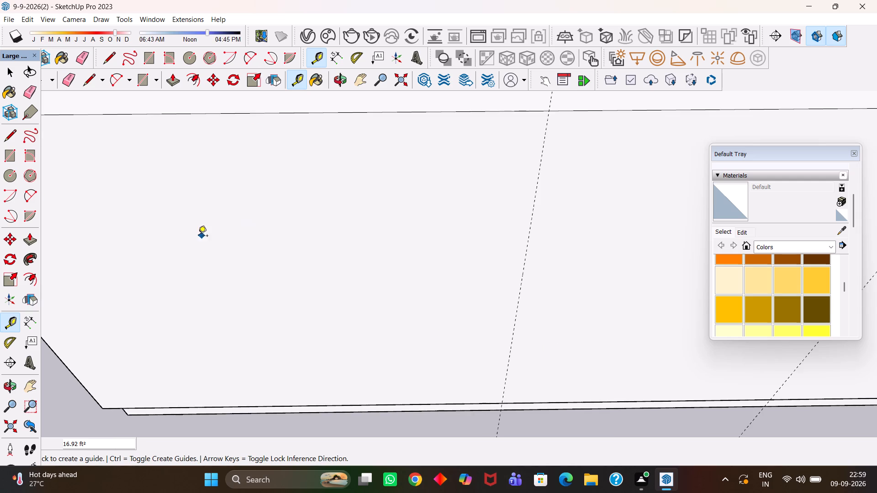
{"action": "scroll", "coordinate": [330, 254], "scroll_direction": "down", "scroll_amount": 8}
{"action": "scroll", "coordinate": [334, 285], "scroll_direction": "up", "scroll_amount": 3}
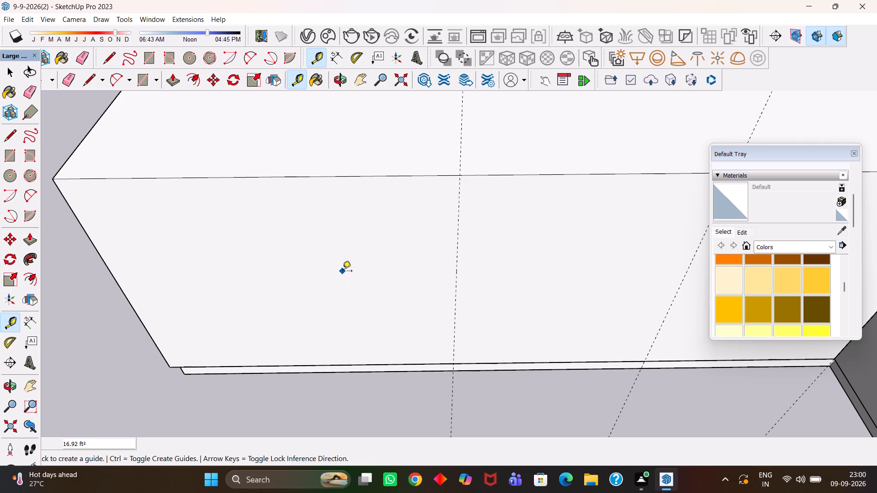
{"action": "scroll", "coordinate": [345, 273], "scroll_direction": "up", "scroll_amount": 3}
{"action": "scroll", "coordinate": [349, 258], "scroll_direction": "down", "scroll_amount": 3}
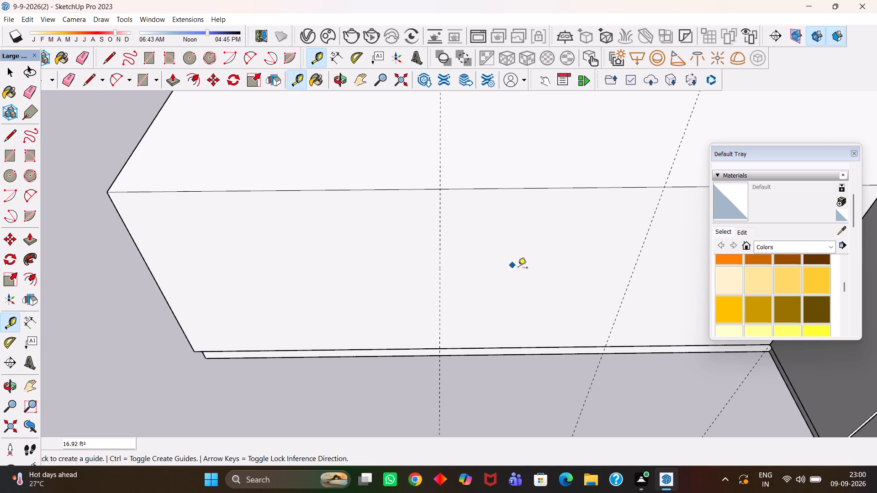
Draw a rectangle about 2' by 2' 5" on the counter wing's front face, between the two guides farthest from the inner corner.
{"action": "left_click", "coordinate": [437, 252]}
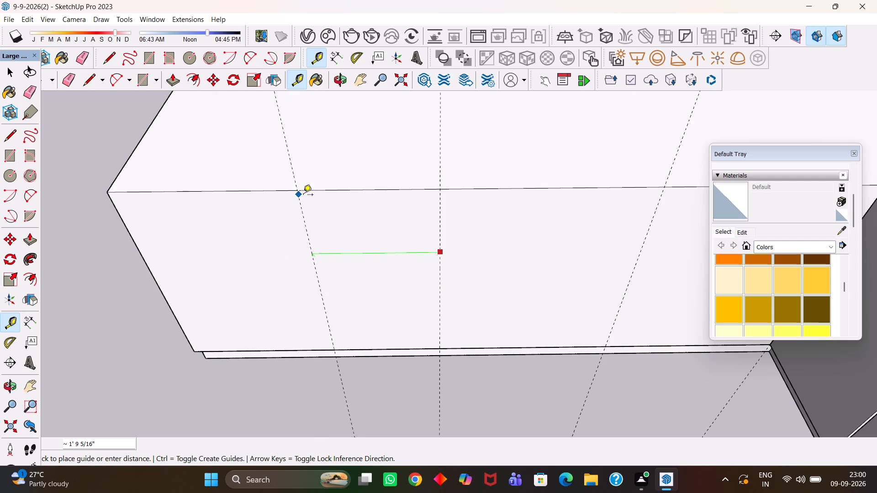
{"action": "key", "text": "h"}
{"action": "scroll", "coordinate": [312, 208], "scroll_direction": "down", "scroll_amount": 5}
{"action": "left_click_drag", "start_coordinate": [285, 232], "coordinate": [339, 234]}
{"action": "middle_click_drag", "start_coordinate": [336, 235], "coordinate": [344, 246]}
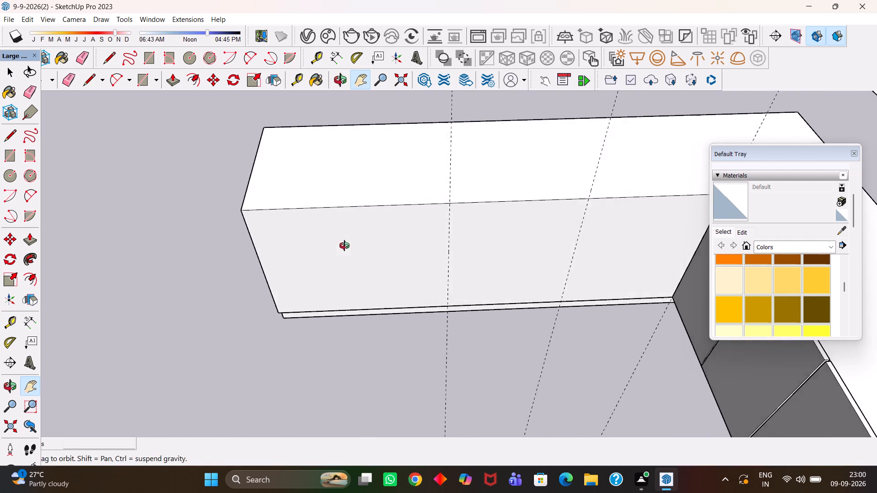
{"action": "middle_click_drag", "start_coordinate": [344, 246], "coordinate": [345, 246]}
{"action": "key", "text": "Escape"}
{"action": "scroll", "coordinate": [350, 240], "scroll_direction": "up", "scroll_amount": 1}
{"action": "key", "text": "r"}
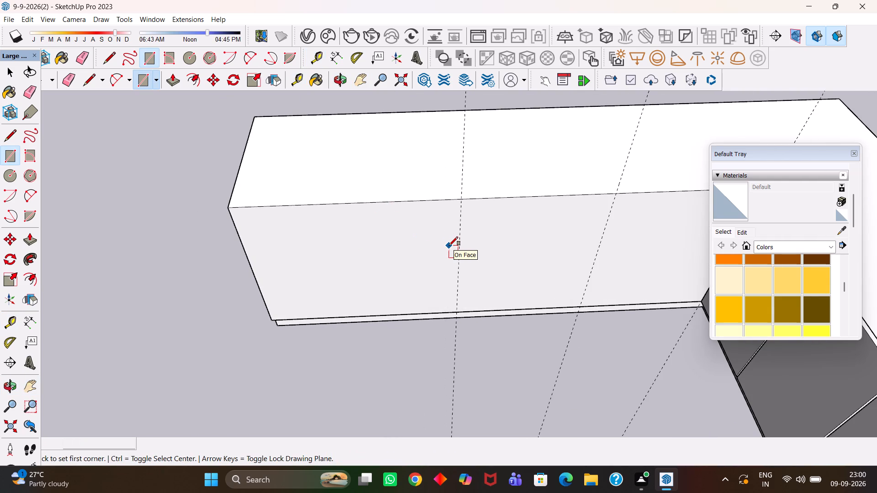
{"action": "left_click", "coordinate": [460, 200]}
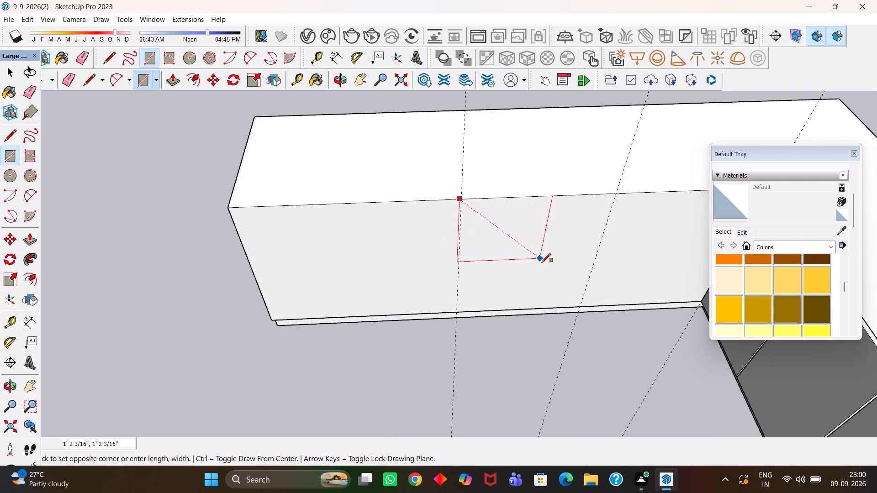
{"action": "scroll", "coordinate": [571, 299], "scroll_direction": "up", "scroll_amount": 1}
{"action": "left_click", "coordinate": [582, 307]}
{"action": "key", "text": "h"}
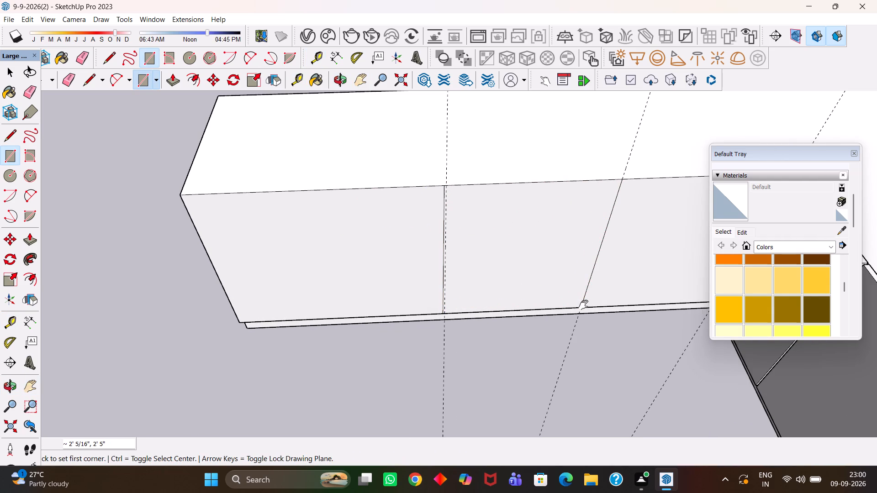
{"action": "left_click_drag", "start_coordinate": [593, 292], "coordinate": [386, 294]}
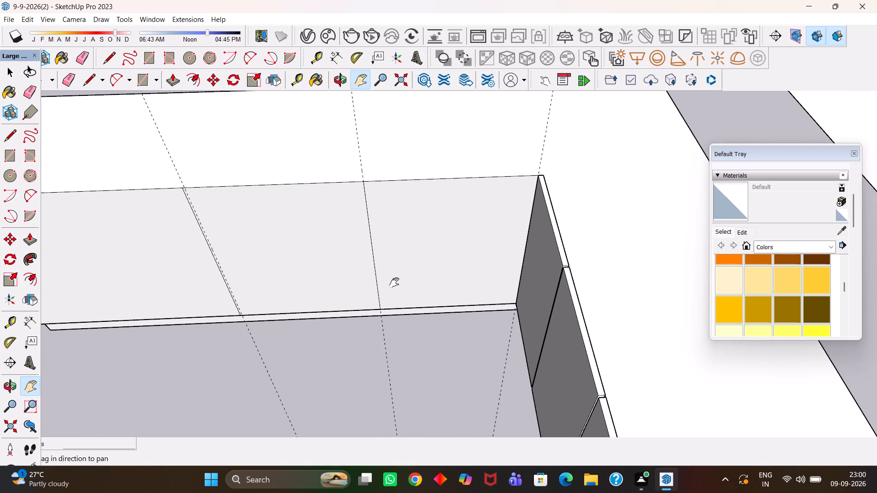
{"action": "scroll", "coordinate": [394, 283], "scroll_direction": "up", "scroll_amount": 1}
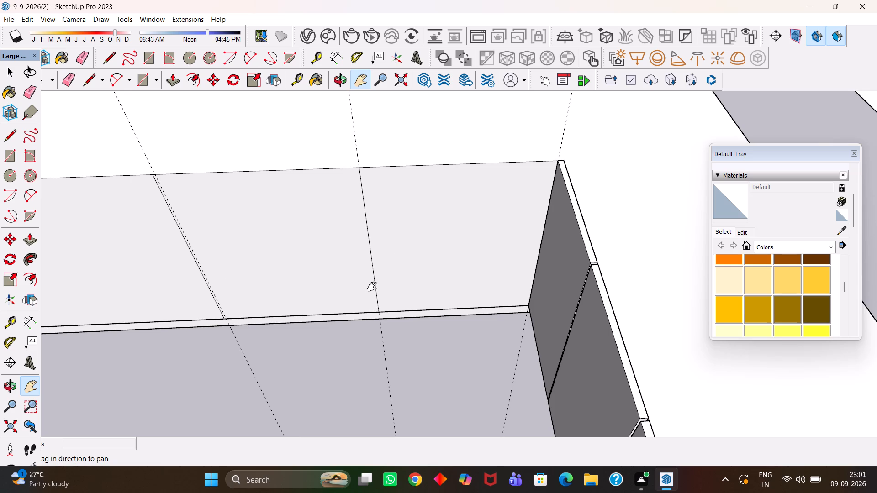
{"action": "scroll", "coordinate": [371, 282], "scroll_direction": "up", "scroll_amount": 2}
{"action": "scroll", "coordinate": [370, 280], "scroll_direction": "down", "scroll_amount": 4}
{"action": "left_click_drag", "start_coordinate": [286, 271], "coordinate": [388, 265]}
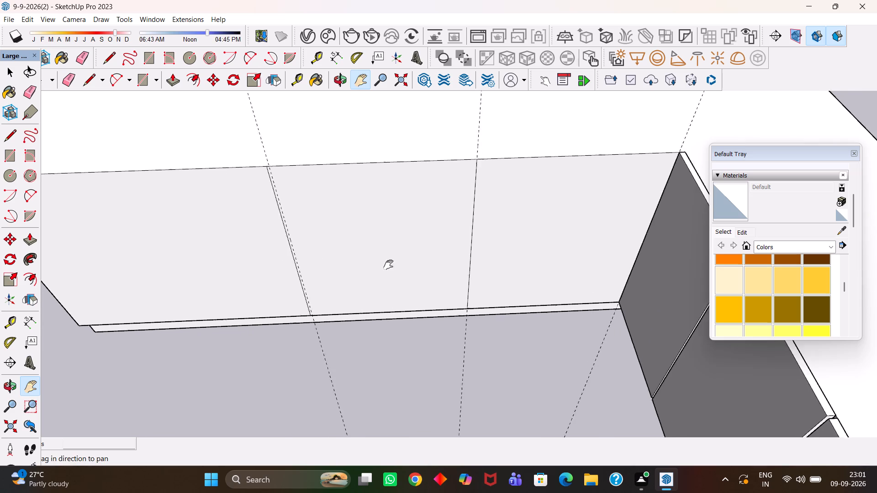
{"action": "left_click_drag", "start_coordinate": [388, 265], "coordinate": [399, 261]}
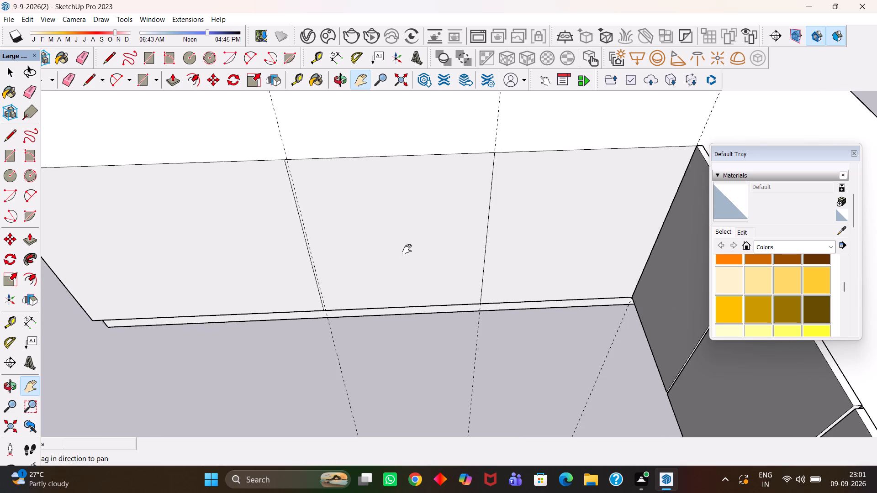
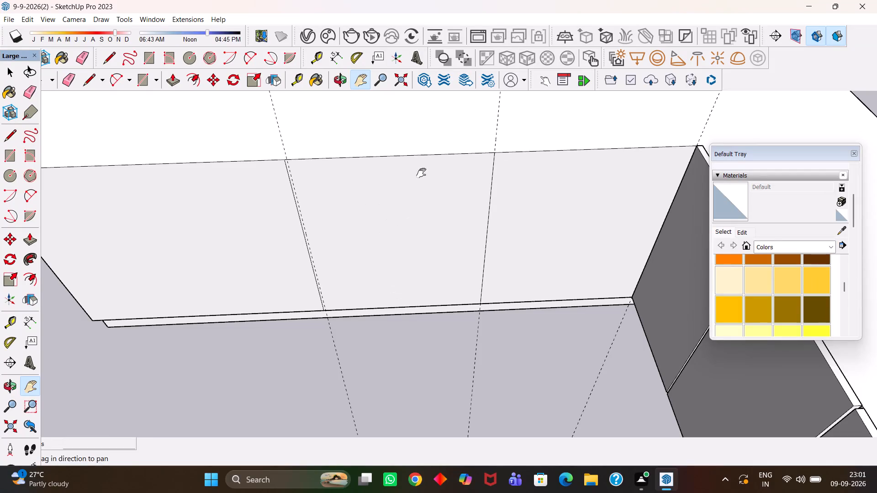
Place two horizontal guides on the wing's front face, 1' 2 1/2" above its lower edge and about 7 7/16" above that.
{"action": "scroll", "coordinate": [461, 266], "scroll_direction": "down", "scroll_amount": 3}
{"action": "scroll", "coordinate": [354, 302], "scroll_direction": "up", "scroll_amount": 4}
{"action": "scroll", "coordinate": [368, 291], "scroll_direction": "down", "scroll_amount": 12}
{"action": "middle_click_drag", "start_coordinate": [361, 321], "coordinate": [404, 296]}
{"action": "scroll", "coordinate": [361, 321], "scroll_direction": "up", "scroll_amount": 1}
{"action": "scroll", "coordinate": [404, 296], "scroll_direction": "up", "scroll_amount": 5}
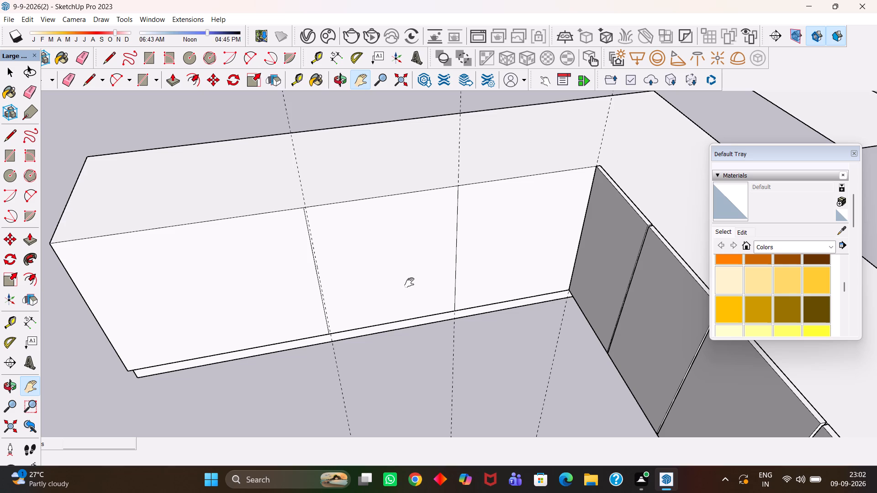
{"action": "scroll", "coordinate": [370, 273], "scroll_direction": "up", "scroll_amount": 1}
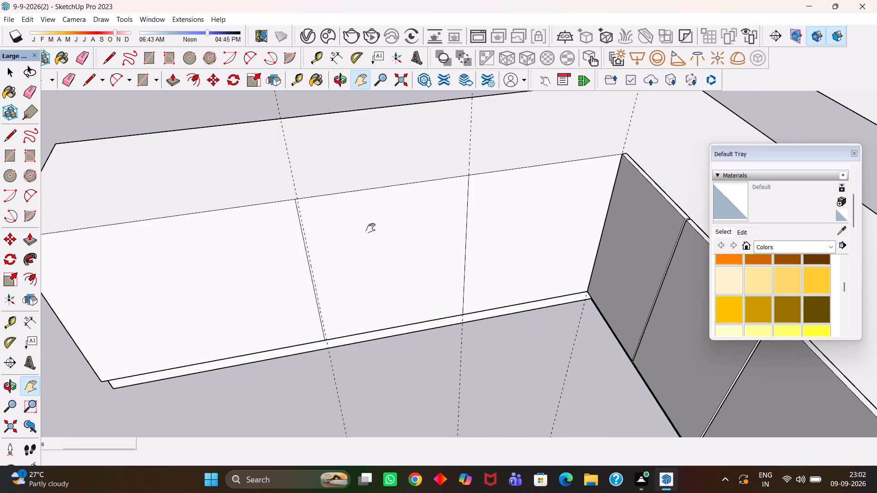
{"action": "key", "text": "h"}
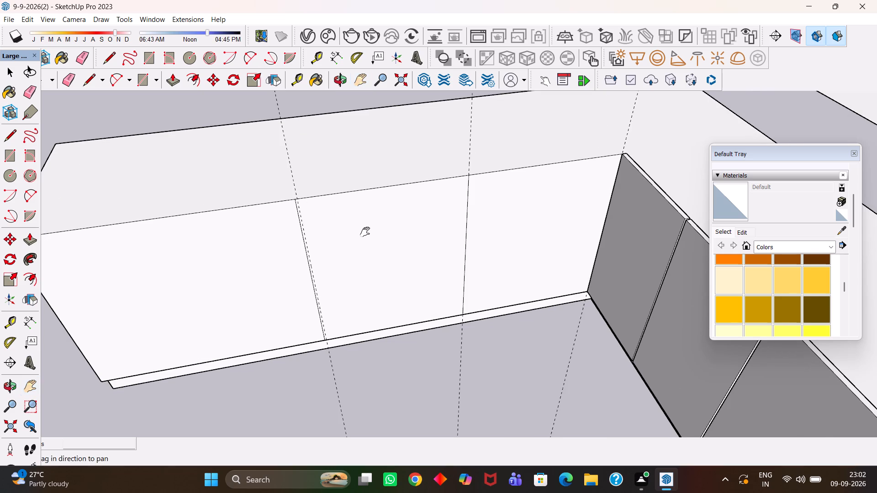
{"action": "scroll", "coordinate": [354, 256], "scroll_direction": "down", "scroll_amount": 3}
{"action": "middle_click_drag", "start_coordinate": [406, 271], "coordinate": [392, 278]}
{"action": "key", "text": "t"}
{"action": "scroll", "coordinate": [397, 285], "scroll_direction": "up", "scroll_amount": 1}
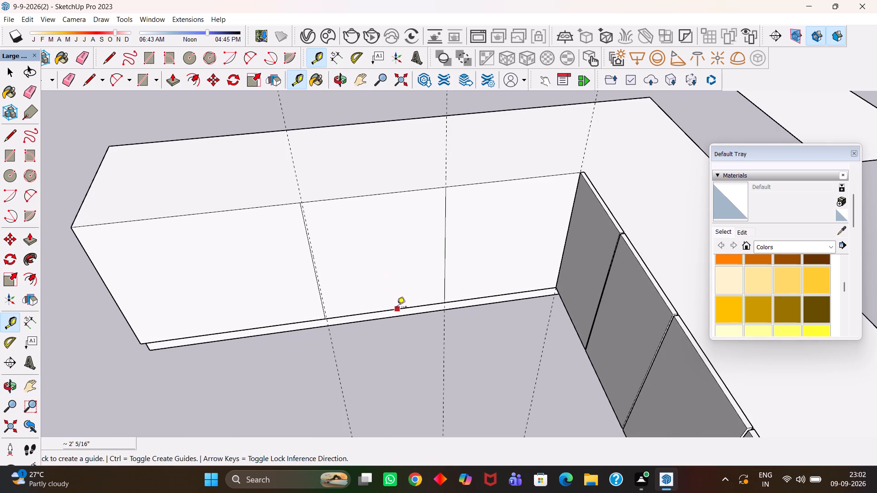
{"action": "left_click", "coordinate": [397, 308]}
{"action": "left_click", "coordinate": [443, 252]}
{"action": "left_click", "coordinate": [404, 252]}
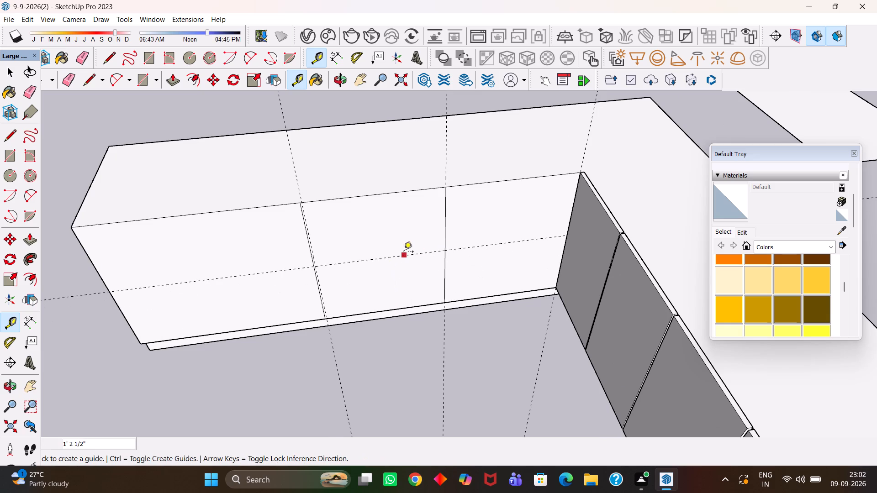
{"action": "left_click", "coordinate": [444, 220]}
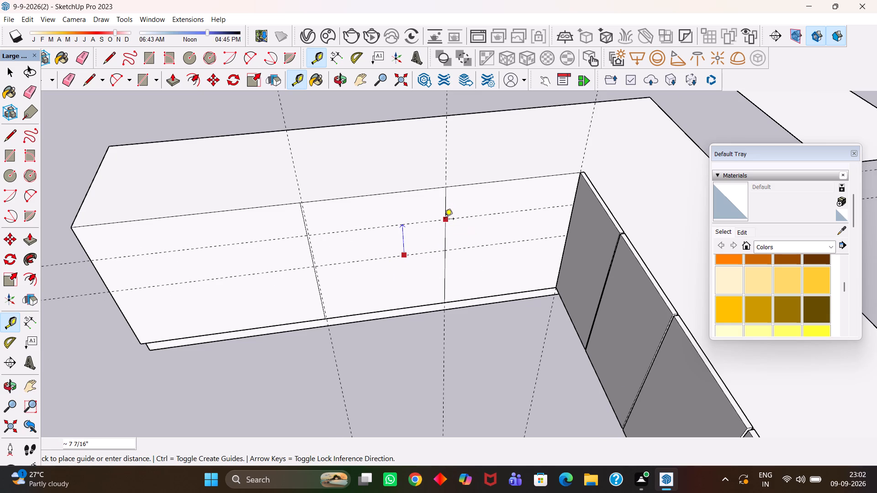
Erase the vertical guide along the front panel edge farthest from the inner corner.
{"action": "scroll", "coordinate": [370, 314], "scroll_direction": "up", "scroll_amount": 1}
{"action": "key", "text": "e"}
{"action": "scroll", "coordinate": [365, 352], "scroll_direction": "up", "scroll_amount": 1}
{"action": "left_click_drag", "start_coordinate": [349, 376], "coordinate": [307, 386]}
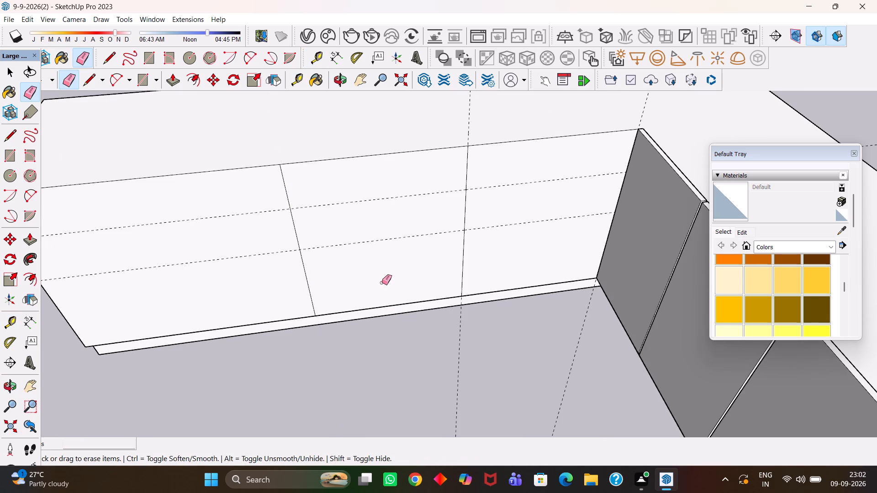
Draw a rectangle about 7 7/16" high between the two horizontal guides, spanning the 2' wide front panel.
{"action": "scroll", "coordinate": [389, 279], "scroll_direction": "down", "scroll_amount": 1}
{"action": "middle_click_drag", "start_coordinate": [387, 279], "coordinate": [372, 285]}
{"action": "scroll", "coordinate": [382, 283], "scroll_direction": "up", "scroll_amount": 3}
{"action": "key", "text": "h"}
{"action": "left_click_drag", "start_coordinate": [363, 247], "coordinate": [397, 310]}
{"action": "middle_click_drag", "start_coordinate": [390, 307], "coordinate": [400, 312]}
{"action": "key", "text": "r"}
{"action": "scroll", "coordinate": [401, 312], "scroll_direction": "down", "scroll_amount": 2}
{"action": "left_click", "coordinate": [328, 267]}
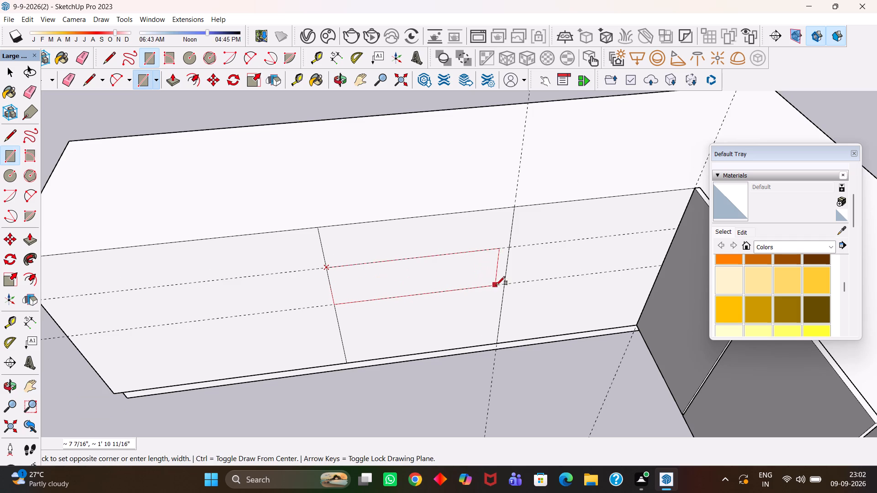
{"action": "left_click", "coordinate": [502, 285]}
Add a vertical guide midway between the drawer panel and the inner corner, about 1' 1 1/8" away, and trace a full-height line along it.
{"action": "key", "text": "h"}
{"action": "scroll", "coordinate": [502, 285], "scroll_direction": "down", "scroll_amount": 3}
{"action": "left_click_drag", "start_coordinate": [513, 279], "coordinate": [423, 279]}
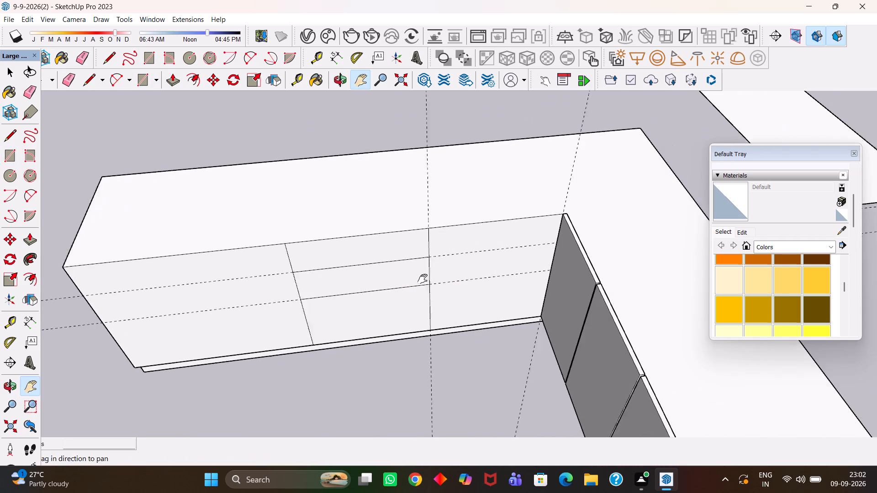
{"action": "left_click_drag", "start_coordinate": [423, 279], "coordinate": [407, 273]}
{"action": "key", "text": "t"}
{"action": "scroll", "coordinate": [415, 272], "scroll_direction": "up", "scroll_amount": 2}
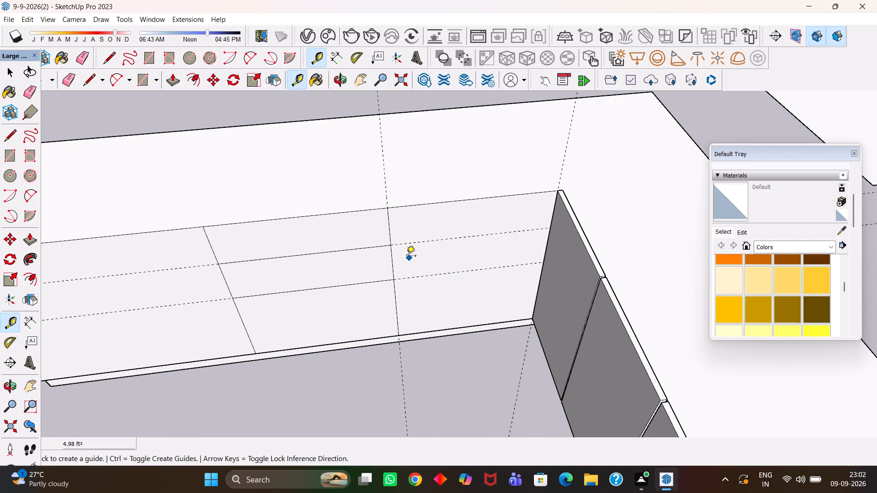
{"action": "left_click", "coordinate": [391, 232]}
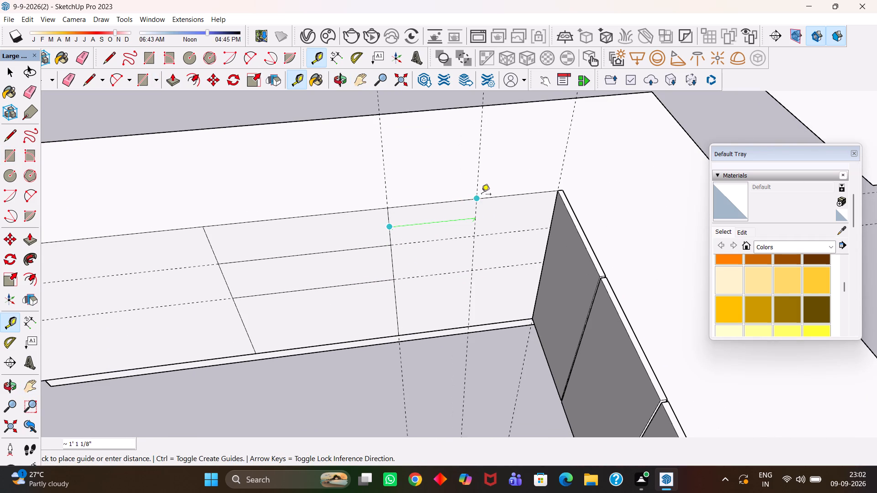
{"action": "left_click", "coordinate": [480, 195]}
{"action": "scroll", "coordinate": [479, 211], "scroll_direction": "up", "scroll_amount": 2}
{"action": "key", "text": "l"}
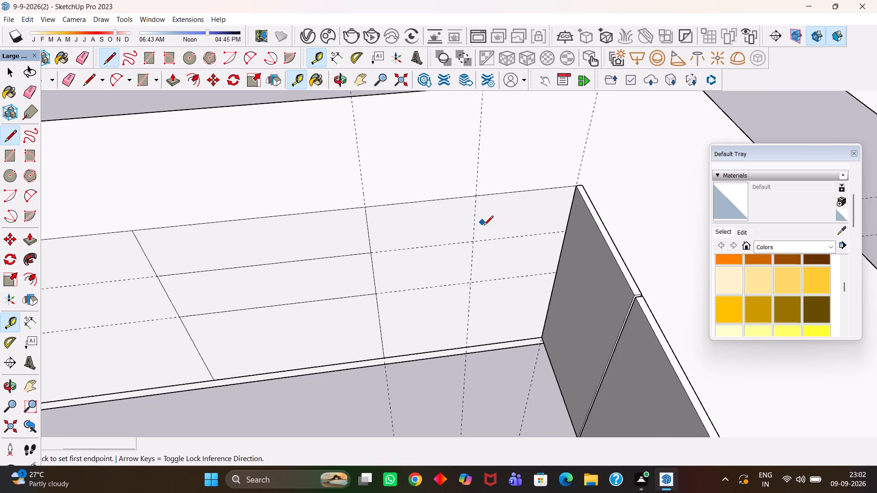
{"action": "left_click_drag", "start_coordinate": [467, 344], "coordinate": [467, 338]}
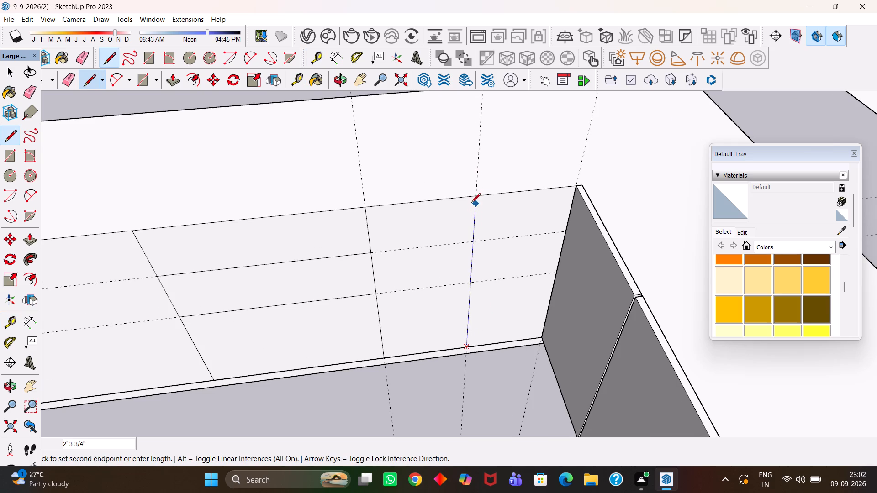
{"action": "left_click", "coordinate": [471, 199]}
Erase the two horizontal guides crossing the wing's front face.
{"action": "key", "text": "e"}
{"action": "left_click_drag", "start_coordinate": [449, 242], "coordinate": [438, 304]}
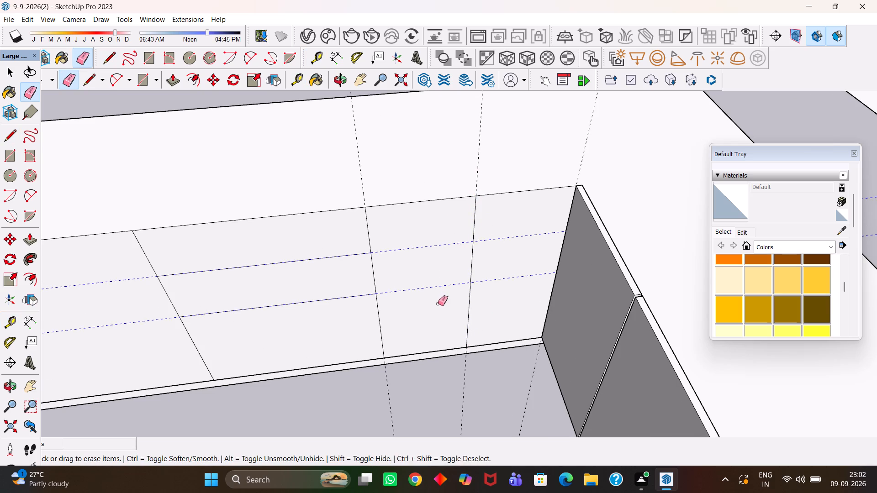
{"action": "left_click_drag", "start_coordinate": [438, 304], "coordinate": [438, 307]}
Place a guide 1' from the drawer panel toward the wing's free end and trace a full-height line along it.
{"action": "key", "text": "h"}
{"action": "scroll", "coordinate": [452, 290], "scroll_direction": "down", "scroll_amount": 4}
{"action": "left_click_drag", "start_coordinate": [378, 291], "coordinate": [509, 251]}
{"action": "left_click_drag", "start_coordinate": [386, 277], "coordinate": [412, 278]}
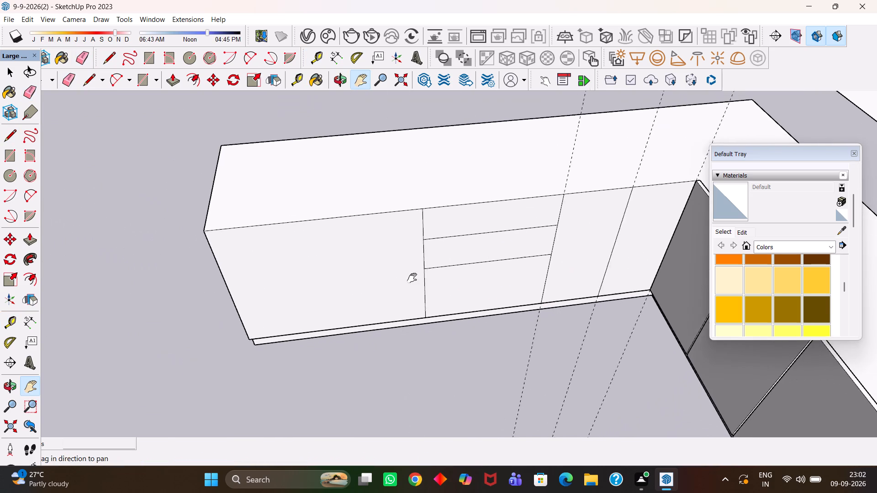
{"action": "left_click_drag", "start_coordinate": [412, 278], "coordinate": [412, 278]}
{"action": "middle_click_drag", "start_coordinate": [421, 286], "coordinate": [409, 292]}
{"action": "scroll", "coordinate": [409, 292], "scroll_direction": "up", "scroll_amount": 2}
{"action": "key", "text": "t"}
{"action": "left_click", "coordinate": [430, 211]}
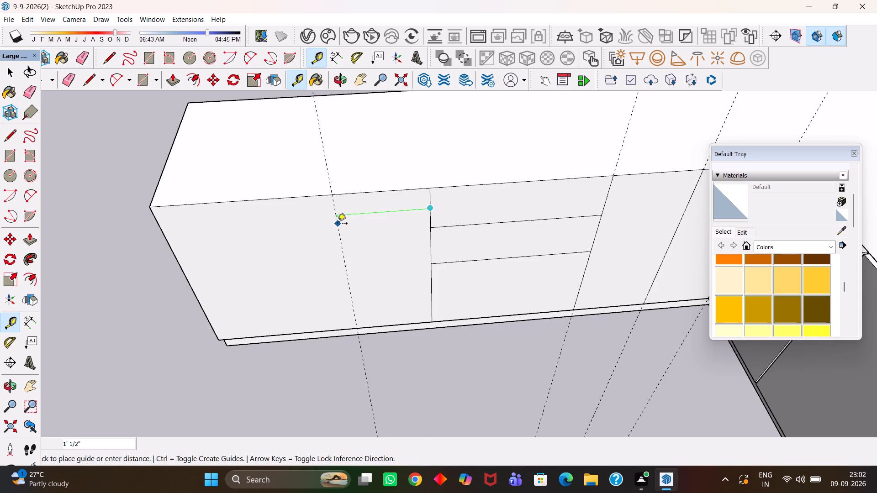
{"action": "type", "text": "1'"}
{"action": "key", "text": "Return"}
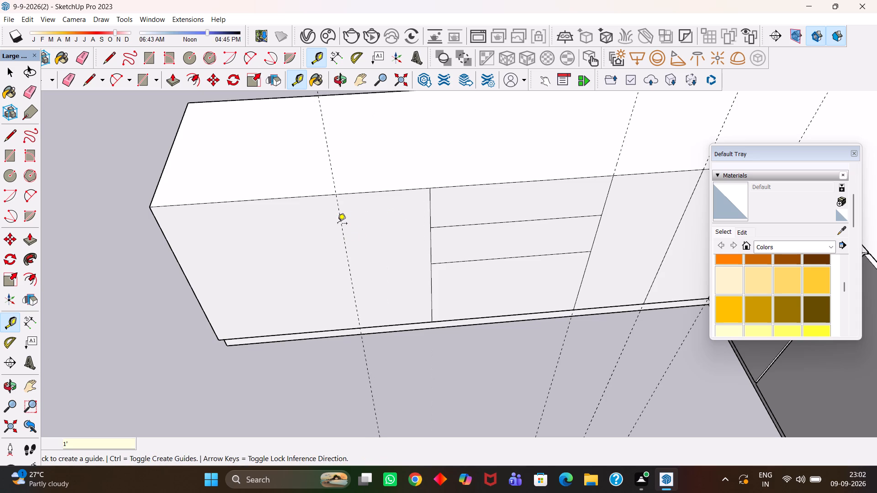
{"action": "key", "text": "l"}
{"action": "left_click", "coordinate": [337, 197]}
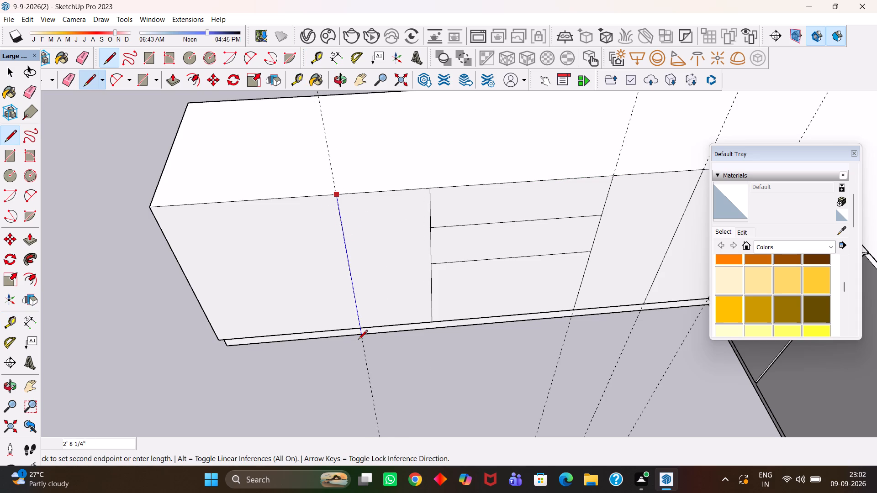
{"action": "left_click", "coordinate": [359, 326]}
Place a guide about 11 1/2" farther toward the wing's free end and trace a 2' 5" line along it on the front face.
{"action": "scroll", "coordinate": [366, 315], "scroll_direction": "down", "scroll_amount": 4}
{"action": "scroll", "coordinate": [360, 290], "scroll_direction": "up", "scroll_amount": 2}
{"action": "key", "text": "t"}
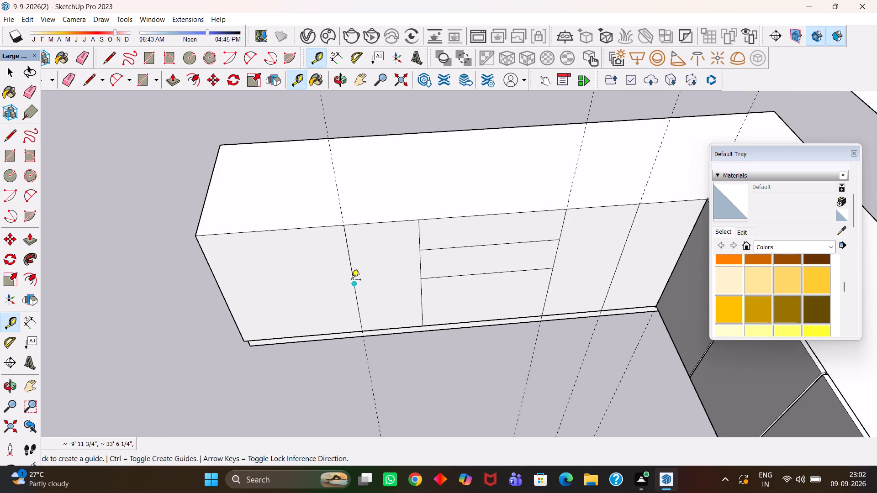
{"action": "left_click", "coordinate": [351, 280]}
{"action": "left_click", "coordinate": [275, 228]}
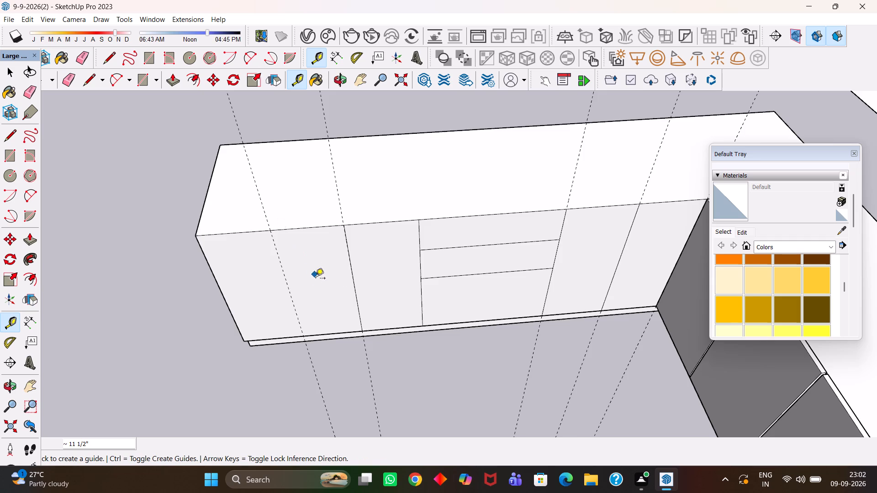
{"action": "scroll", "coordinate": [317, 282], "scroll_direction": "down", "scroll_amount": 2}
{"action": "scroll", "coordinate": [322, 292], "scroll_direction": "up", "scroll_amount": 1}
{"action": "middle_click", "coordinate": [322, 292]}
{"action": "scroll", "coordinate": [322, 292], "scroll_direction": "up", "scroll_amount": 2}
{"action": "key", "text": "h"}
{"action": "left_click_drag", "start_coordinate": [290, 292], "coordinate": [344, 305]}
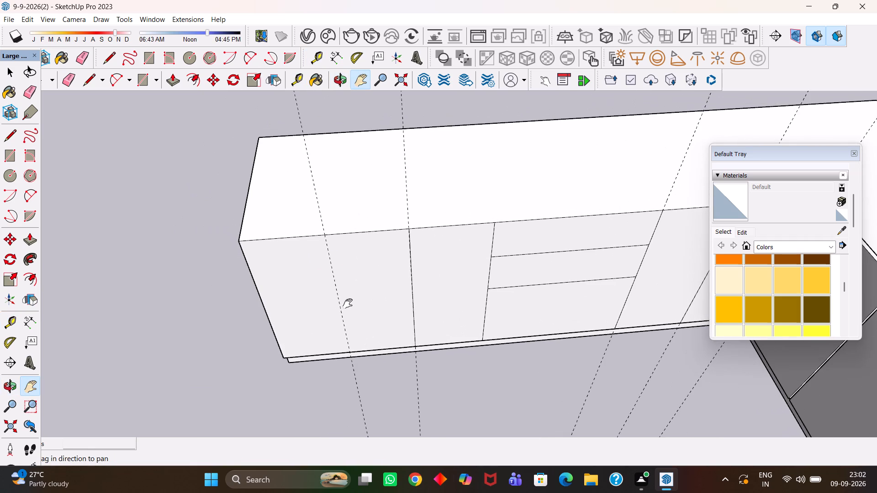
{"action": "key", "text": "l"}
{"action": "scroll", "coordinate": [348, 304], "scroll_direction": "up", "scroll_amount": 2}
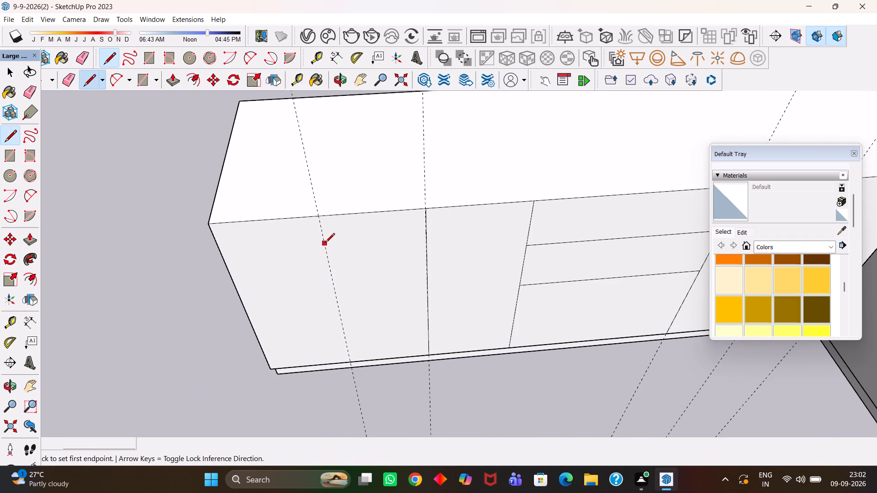
{"action": "left_click", "coordinate": [320, 218]}
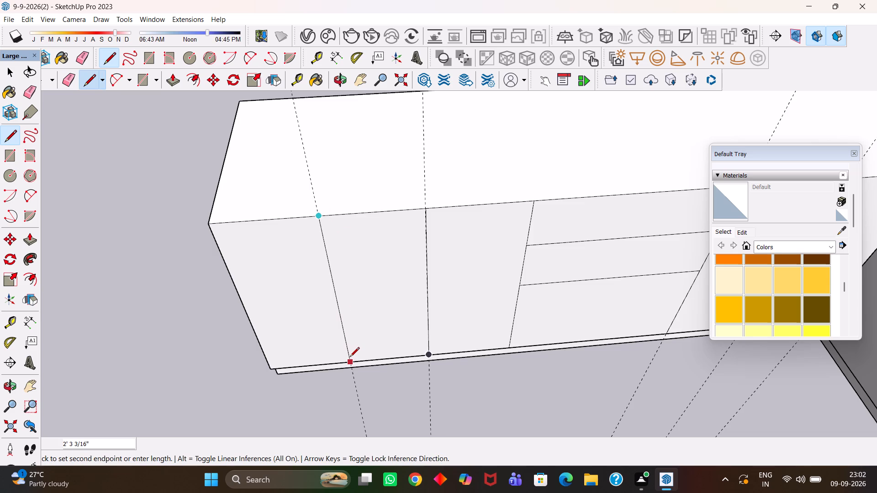
{"action": "left_click", "coordinate": [351, 358]}
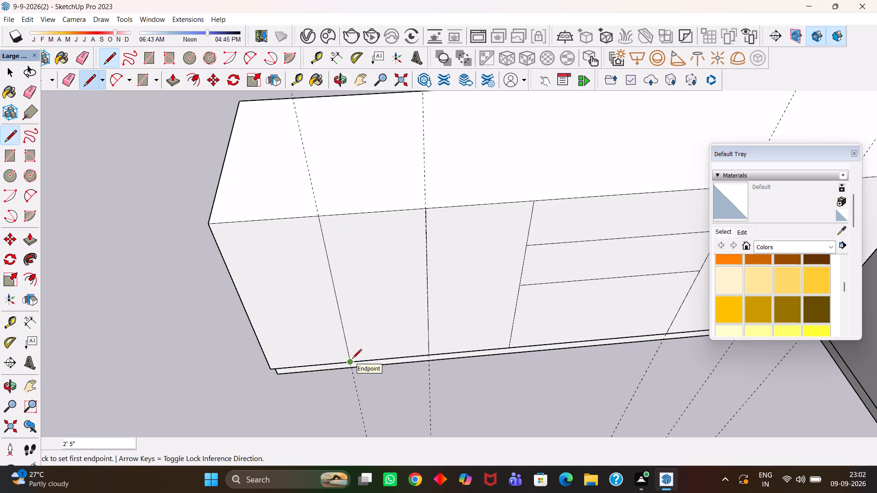
{"action": "scroll", "coordinate": [352, 359], "scroll_direction": "up", "scroll_amount": 1}
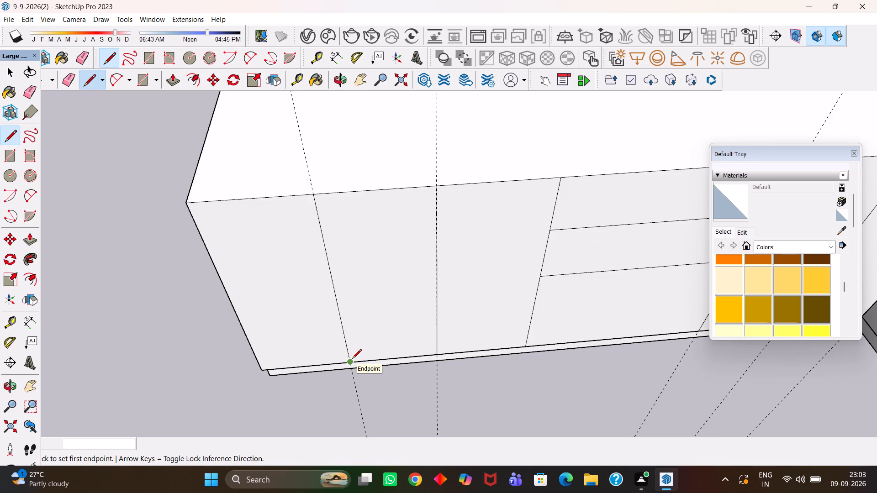
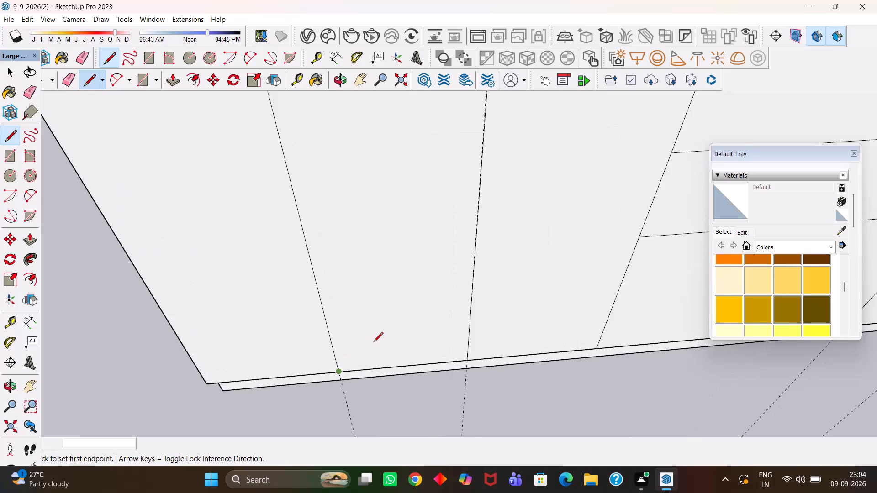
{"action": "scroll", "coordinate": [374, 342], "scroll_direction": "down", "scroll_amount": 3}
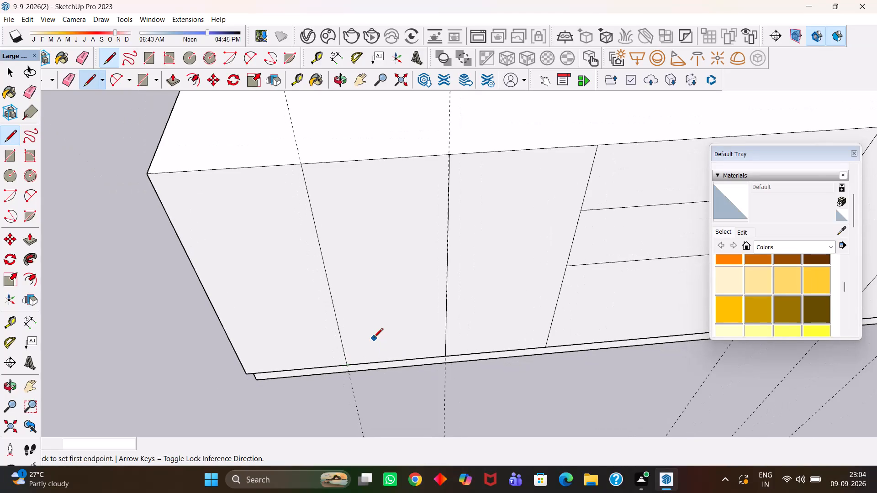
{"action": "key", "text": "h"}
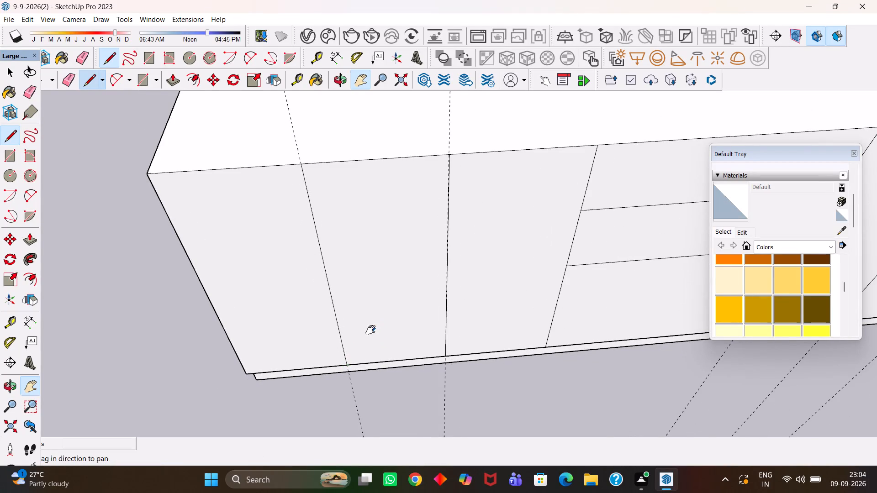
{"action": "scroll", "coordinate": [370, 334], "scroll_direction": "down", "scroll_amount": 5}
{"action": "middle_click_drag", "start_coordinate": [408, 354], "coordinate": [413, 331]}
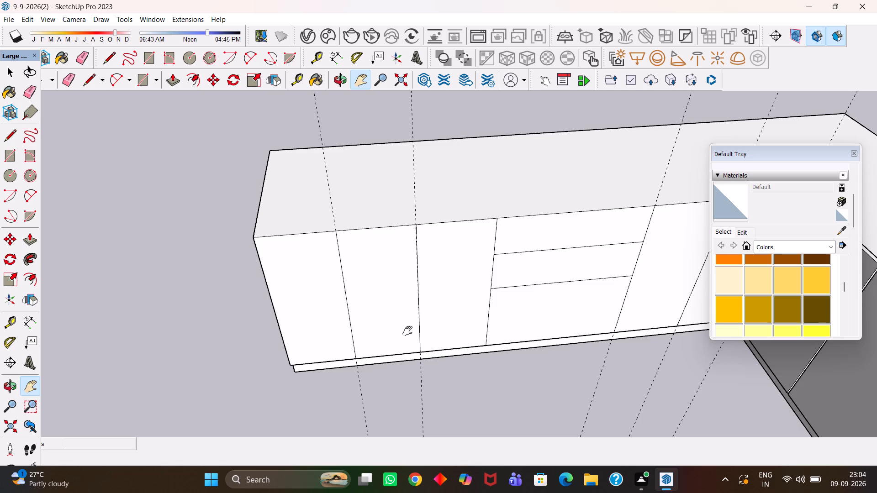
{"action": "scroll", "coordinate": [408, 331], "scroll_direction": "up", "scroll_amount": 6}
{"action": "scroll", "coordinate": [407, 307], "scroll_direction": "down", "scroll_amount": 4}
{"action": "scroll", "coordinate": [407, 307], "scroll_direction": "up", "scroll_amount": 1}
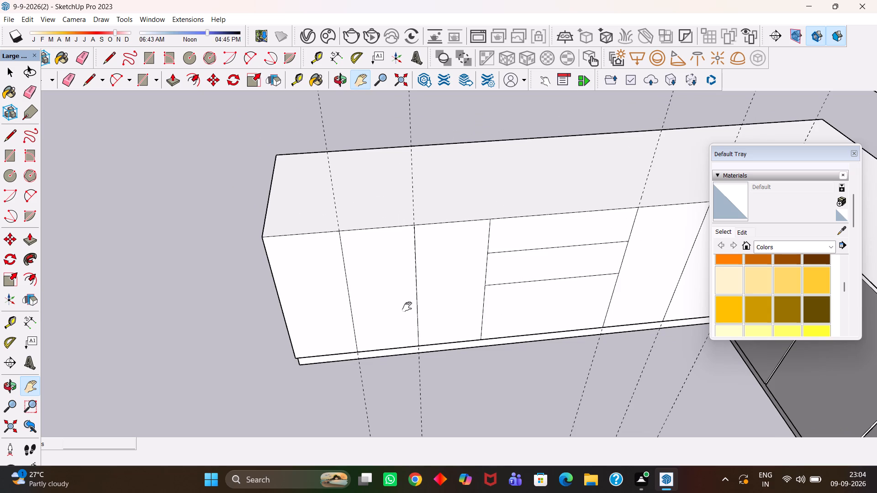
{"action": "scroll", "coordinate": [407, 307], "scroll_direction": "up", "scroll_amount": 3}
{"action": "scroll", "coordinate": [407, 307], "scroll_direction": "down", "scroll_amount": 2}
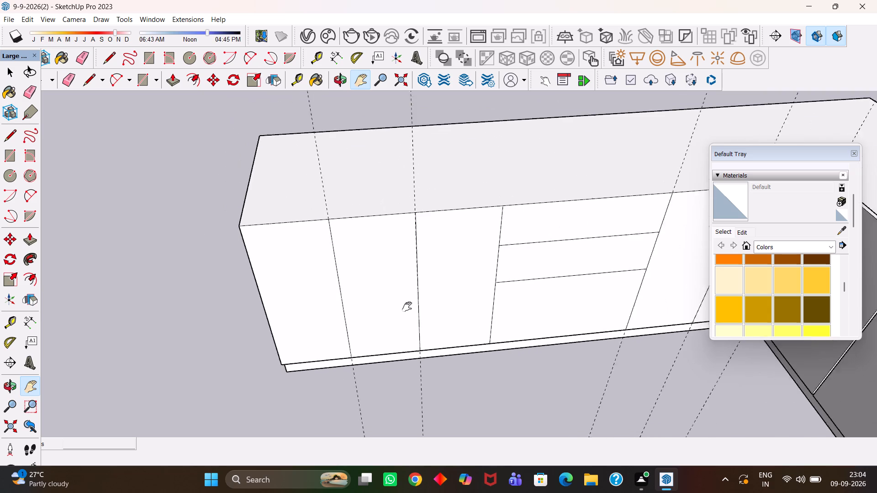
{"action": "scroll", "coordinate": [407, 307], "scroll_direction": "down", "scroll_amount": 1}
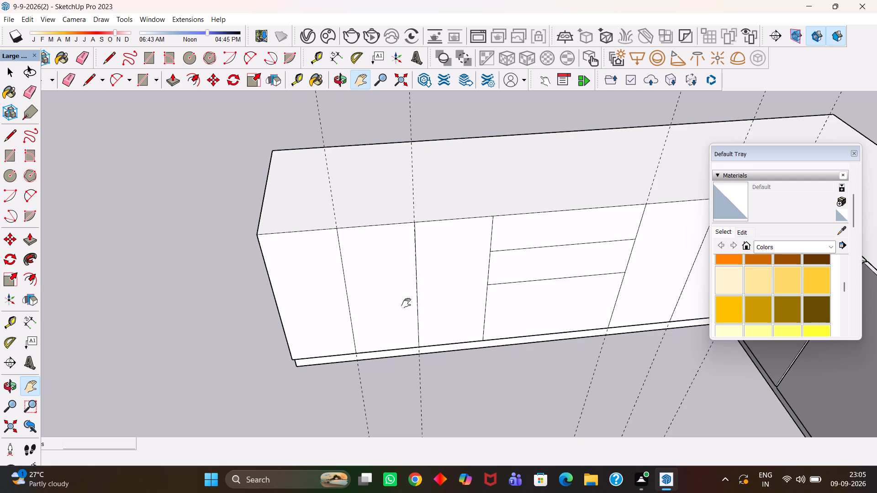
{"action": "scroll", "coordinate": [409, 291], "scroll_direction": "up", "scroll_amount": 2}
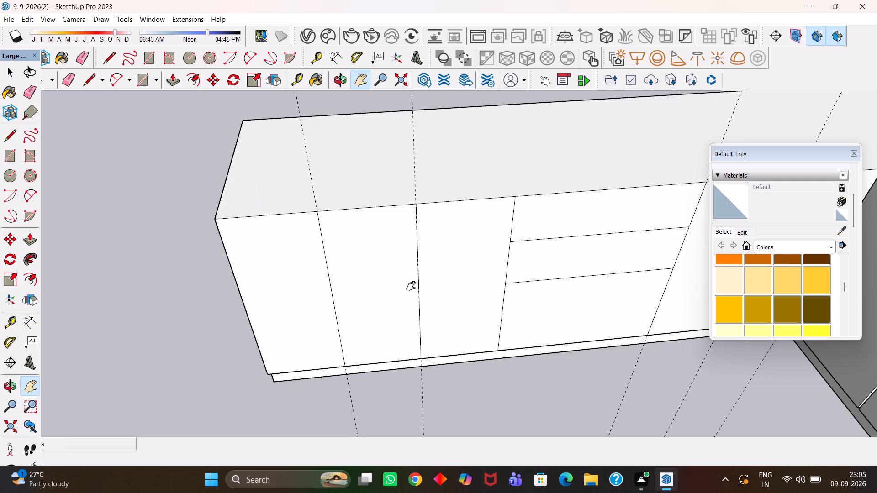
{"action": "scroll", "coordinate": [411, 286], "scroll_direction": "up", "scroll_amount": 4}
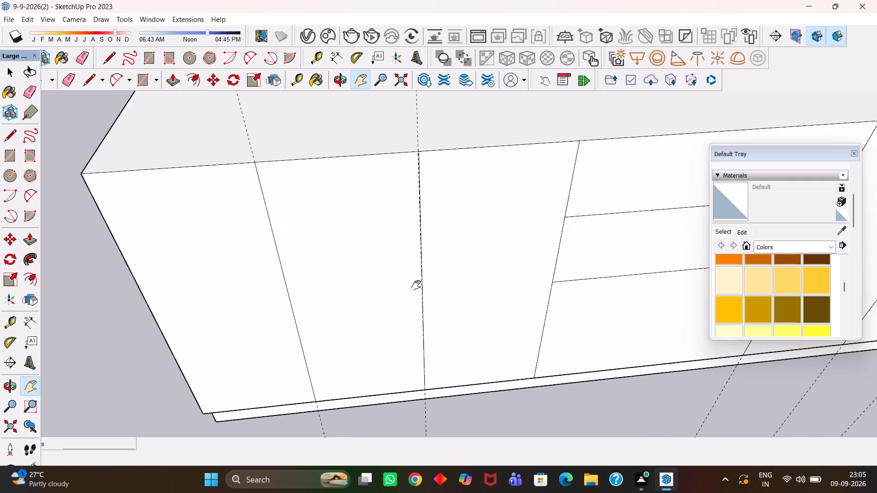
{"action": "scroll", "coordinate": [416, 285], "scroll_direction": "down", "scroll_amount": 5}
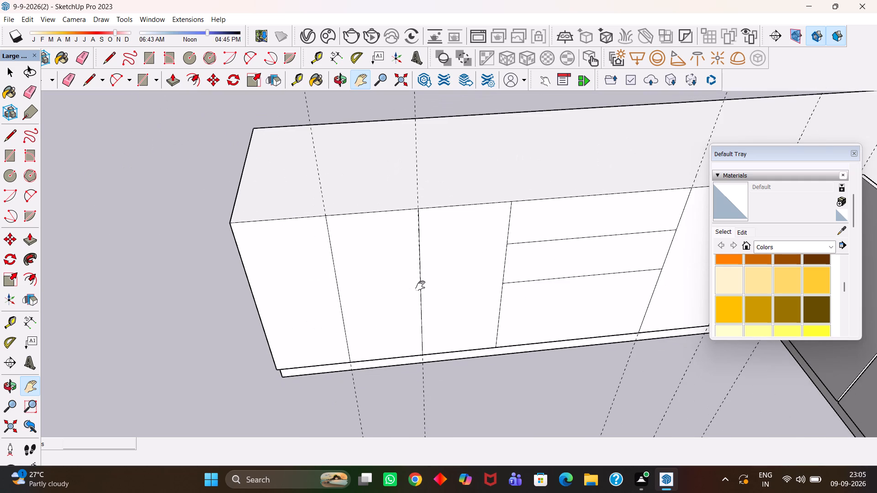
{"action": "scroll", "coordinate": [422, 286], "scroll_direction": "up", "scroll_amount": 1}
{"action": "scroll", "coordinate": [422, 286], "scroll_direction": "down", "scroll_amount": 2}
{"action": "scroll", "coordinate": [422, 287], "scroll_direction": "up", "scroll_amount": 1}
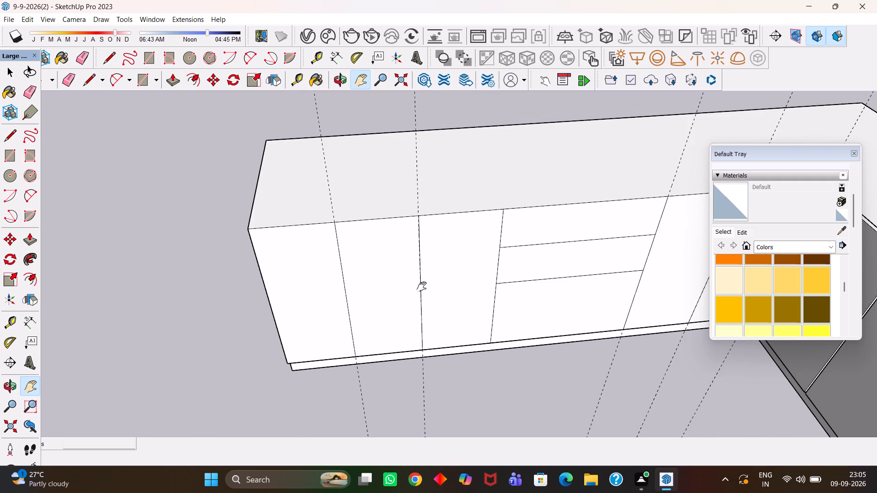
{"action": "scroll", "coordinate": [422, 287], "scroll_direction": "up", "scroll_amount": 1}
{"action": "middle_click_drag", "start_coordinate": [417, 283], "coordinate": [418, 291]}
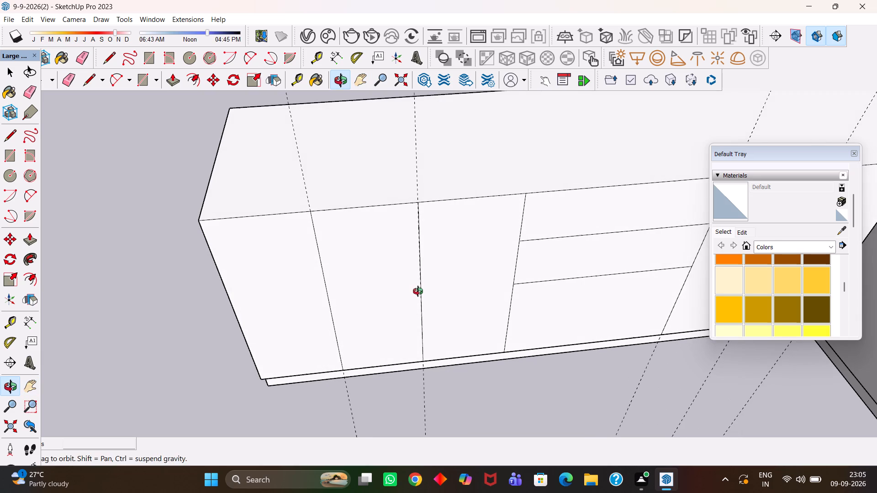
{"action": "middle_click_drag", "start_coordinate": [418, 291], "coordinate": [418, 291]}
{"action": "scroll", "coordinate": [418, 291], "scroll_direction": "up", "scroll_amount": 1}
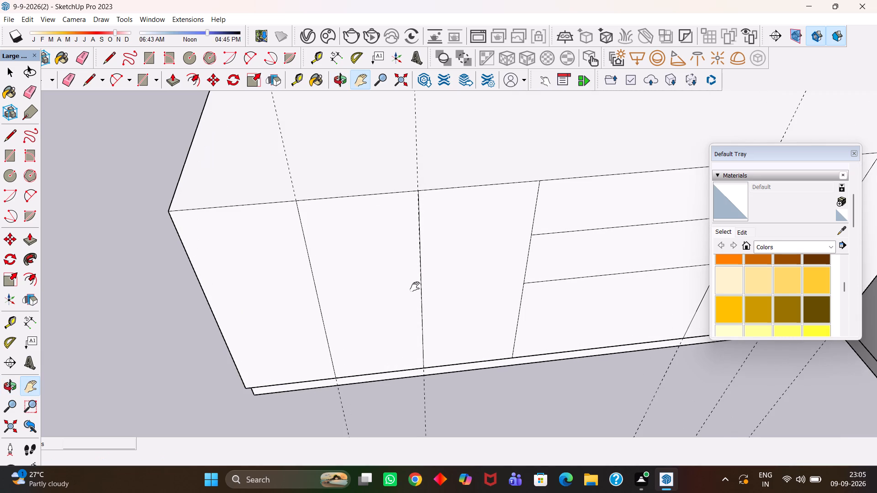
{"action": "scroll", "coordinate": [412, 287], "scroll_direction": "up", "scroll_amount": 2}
Copy the door panel face at the wing's free end about 1' 3 13/16" out in front of the counter.
{"action": "key", "text": "h"}
{"action": "left_click_drag", "start_coordinate": [369, 287], "coordinate": [414, 272]}
{"action": "scroll", "coordinate": [415, 274], "scroll_direction": "down", "scroll_amount": 2}
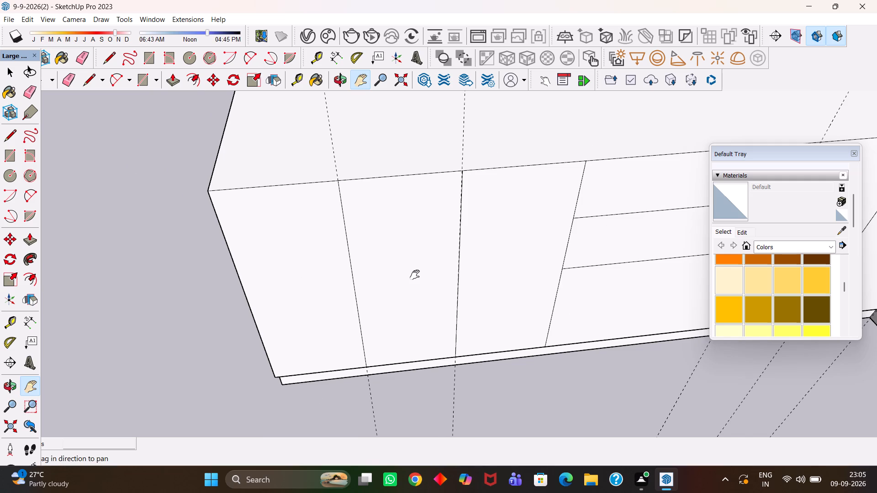
{"action": "scroll", "coordinate": [415, 275], "scroll_direction": "up", "scroll_amount": 2}
{"action": "scroll", "coordinate": [371, 284], "scroll_direction": "down", "scroll_amount": 5}
{"action": "key", "text": "space"}
{"action": "left_click", "coordinate": [324, 304]}
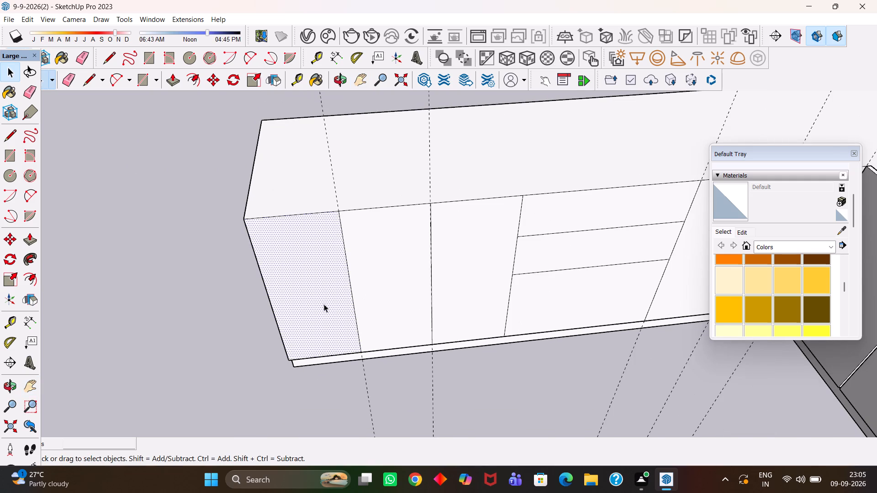
{"action": "key", "text": "m"}
{"action": "left_click", "coordinate": [325, 304]}
{"action": "scroll", "coordinate": [307, 320], "scroll_direction": "down", "scroll_amount": 5, "text": "ctrl"}
{"action": "left_click", "coordinate": [293, 368]}
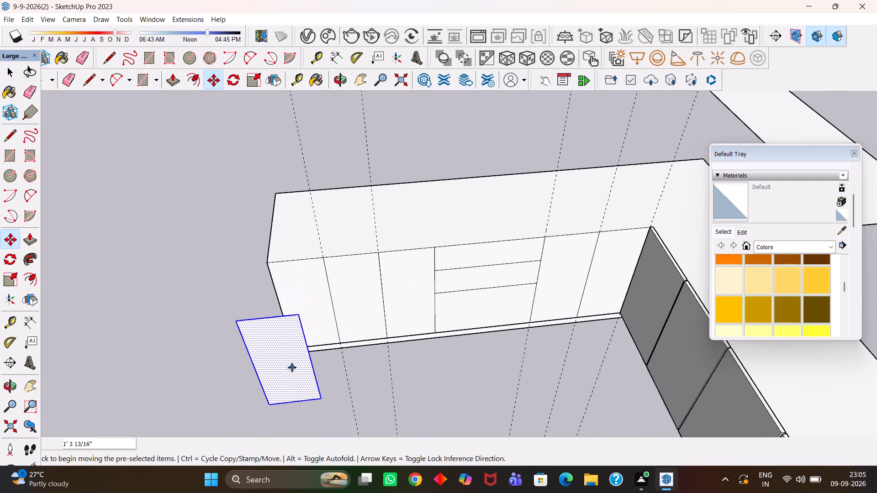
Push/pull the copied door panel face to a thickness of 18 mm.
{"action": "key", "text": "p"}
{"action": "scroll", "coordinate": [292, 367], "scroll_direction": "up", "scroll_amount": 2}
{"action": "left_click", "coordinate": [290, 360]}
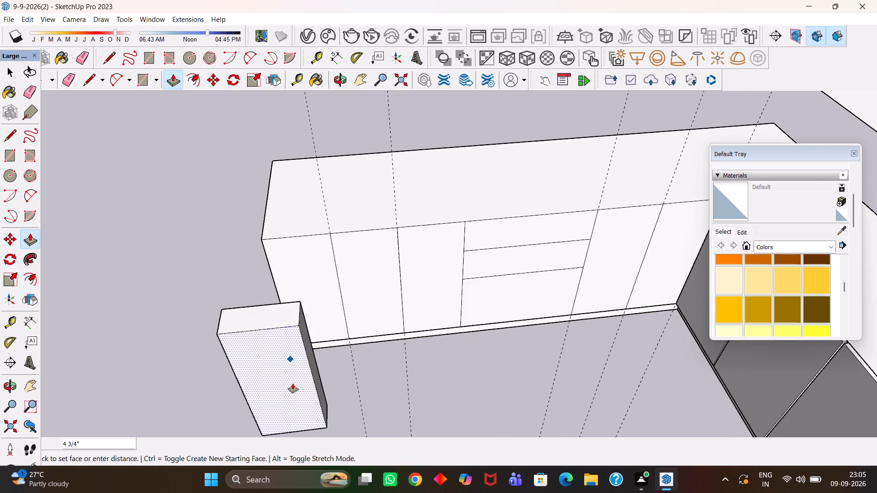
{"action": "type", "text": "18mm"}
{"action": "key", "text": "Return"}
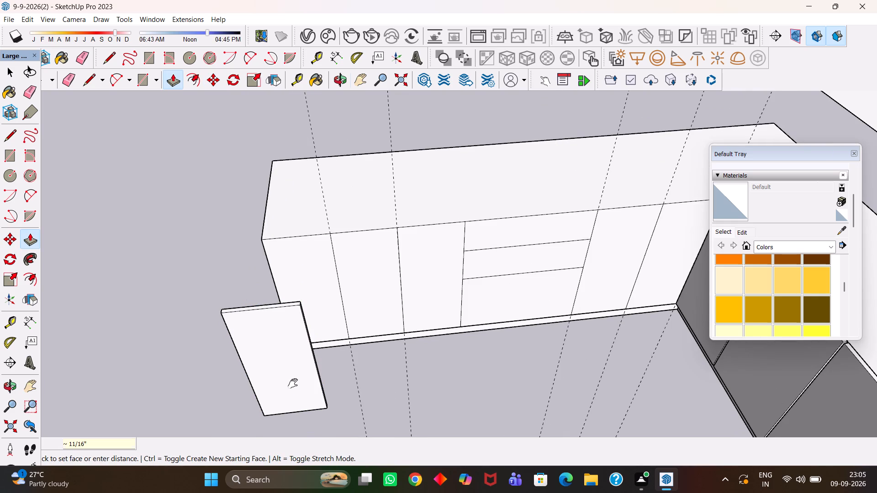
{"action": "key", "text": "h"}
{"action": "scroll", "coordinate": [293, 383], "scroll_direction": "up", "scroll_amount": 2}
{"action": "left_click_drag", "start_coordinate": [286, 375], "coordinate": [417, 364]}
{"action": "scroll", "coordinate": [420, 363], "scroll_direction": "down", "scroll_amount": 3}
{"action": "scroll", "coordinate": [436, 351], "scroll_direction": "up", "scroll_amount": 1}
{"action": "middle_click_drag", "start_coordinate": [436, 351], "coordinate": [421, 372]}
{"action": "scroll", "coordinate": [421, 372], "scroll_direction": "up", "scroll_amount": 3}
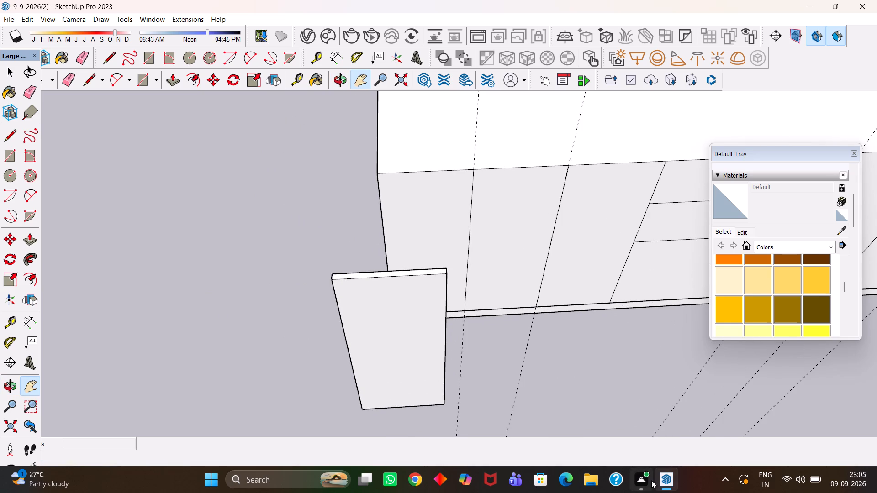
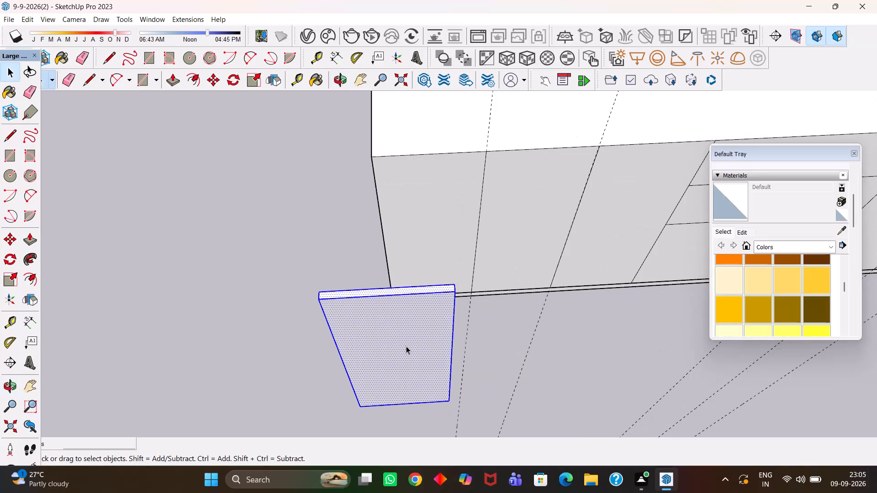
Make the 18 mm door panel at the second wing's free end into a group.
{"action": "right_click", "coordinate": [406, 346]}
{"action": "left_click", "coordinate": [454, 234]}
Move the grouped door by its top outer corner onto the top front corner at the wing's free end.
{"action": "scroll", "coordinate": [417, 303], "scroll_direction": "down", "scroll_amount": 4}
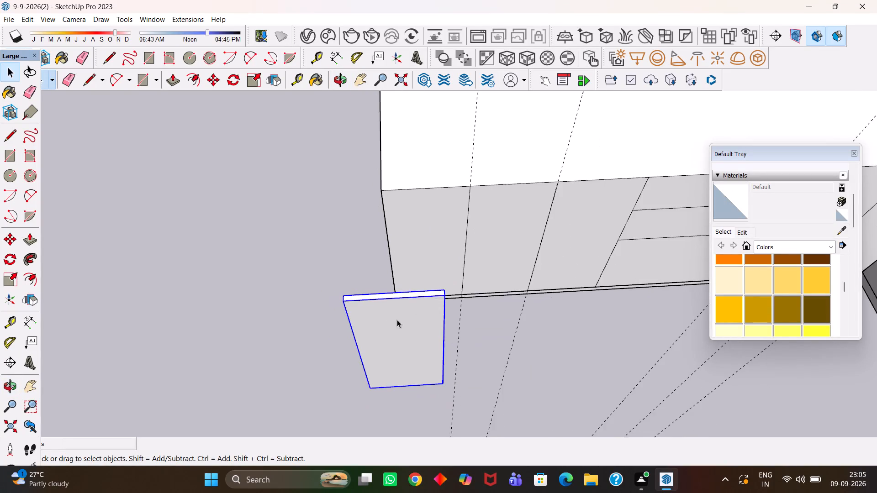
{"action": "middle_click_drag", "start_coordinate": [382, 326], "coordinate": [401, 329]}
{"action": "scroll", "coordinate": [396, 329], "scroll_direction": "up", "scroll_amount": 3}
{"action": "key", "text": "m"}
{"action": "left_click", "coordinate": [345, 295]}
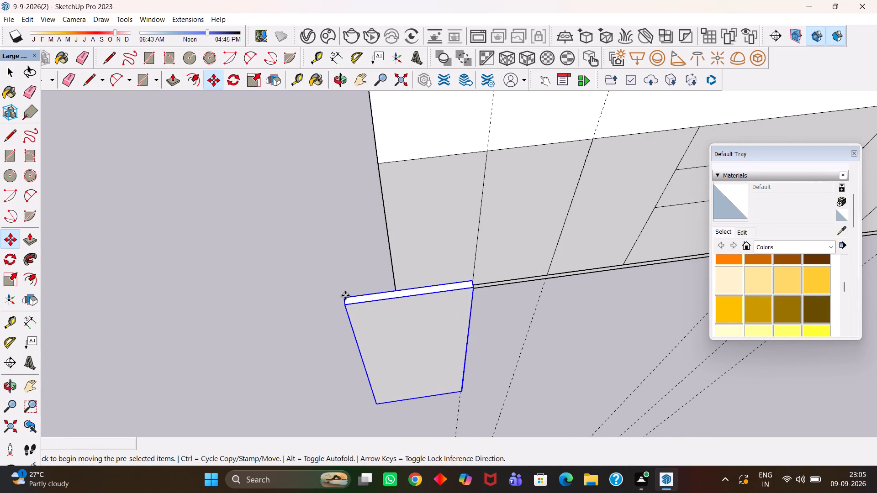
{"action": "left_click", "coordinate": [380, 163]}
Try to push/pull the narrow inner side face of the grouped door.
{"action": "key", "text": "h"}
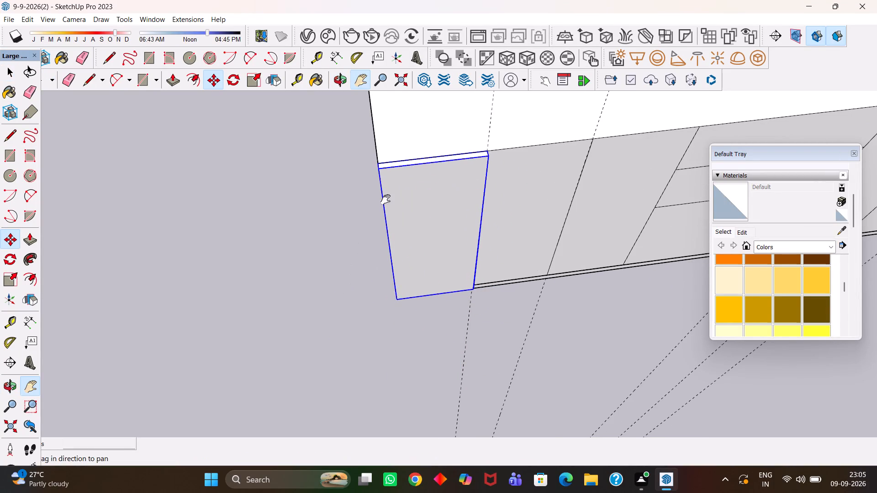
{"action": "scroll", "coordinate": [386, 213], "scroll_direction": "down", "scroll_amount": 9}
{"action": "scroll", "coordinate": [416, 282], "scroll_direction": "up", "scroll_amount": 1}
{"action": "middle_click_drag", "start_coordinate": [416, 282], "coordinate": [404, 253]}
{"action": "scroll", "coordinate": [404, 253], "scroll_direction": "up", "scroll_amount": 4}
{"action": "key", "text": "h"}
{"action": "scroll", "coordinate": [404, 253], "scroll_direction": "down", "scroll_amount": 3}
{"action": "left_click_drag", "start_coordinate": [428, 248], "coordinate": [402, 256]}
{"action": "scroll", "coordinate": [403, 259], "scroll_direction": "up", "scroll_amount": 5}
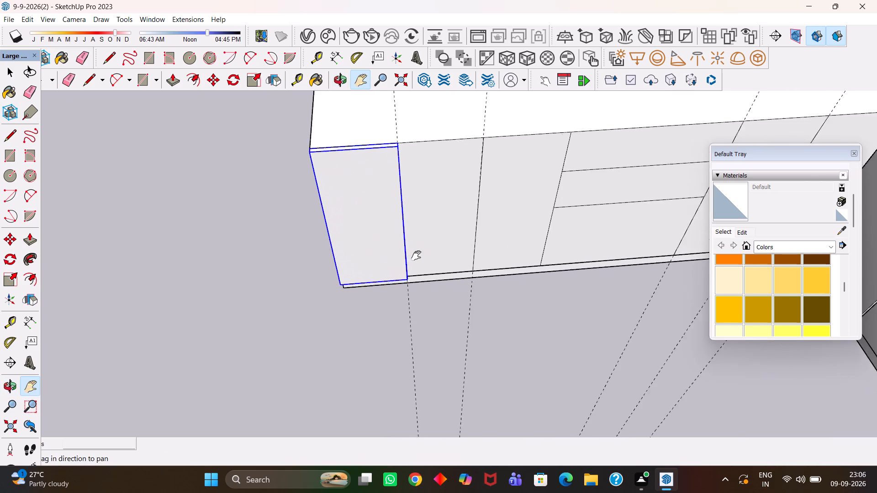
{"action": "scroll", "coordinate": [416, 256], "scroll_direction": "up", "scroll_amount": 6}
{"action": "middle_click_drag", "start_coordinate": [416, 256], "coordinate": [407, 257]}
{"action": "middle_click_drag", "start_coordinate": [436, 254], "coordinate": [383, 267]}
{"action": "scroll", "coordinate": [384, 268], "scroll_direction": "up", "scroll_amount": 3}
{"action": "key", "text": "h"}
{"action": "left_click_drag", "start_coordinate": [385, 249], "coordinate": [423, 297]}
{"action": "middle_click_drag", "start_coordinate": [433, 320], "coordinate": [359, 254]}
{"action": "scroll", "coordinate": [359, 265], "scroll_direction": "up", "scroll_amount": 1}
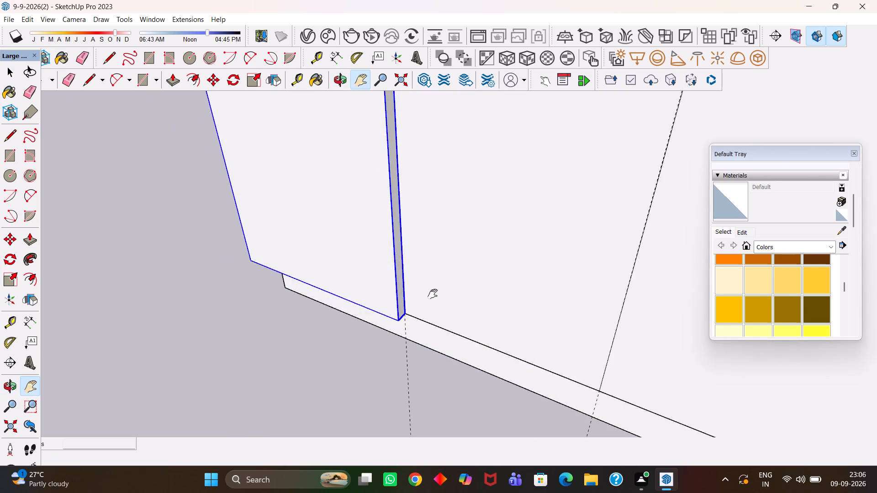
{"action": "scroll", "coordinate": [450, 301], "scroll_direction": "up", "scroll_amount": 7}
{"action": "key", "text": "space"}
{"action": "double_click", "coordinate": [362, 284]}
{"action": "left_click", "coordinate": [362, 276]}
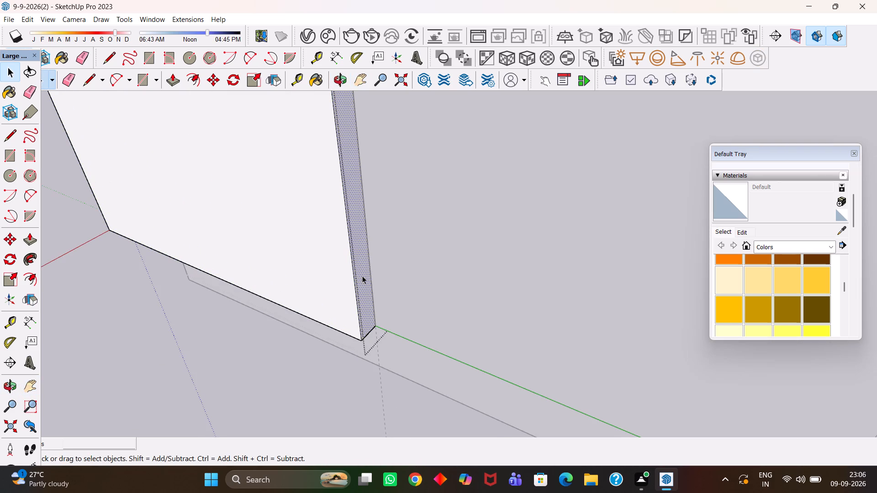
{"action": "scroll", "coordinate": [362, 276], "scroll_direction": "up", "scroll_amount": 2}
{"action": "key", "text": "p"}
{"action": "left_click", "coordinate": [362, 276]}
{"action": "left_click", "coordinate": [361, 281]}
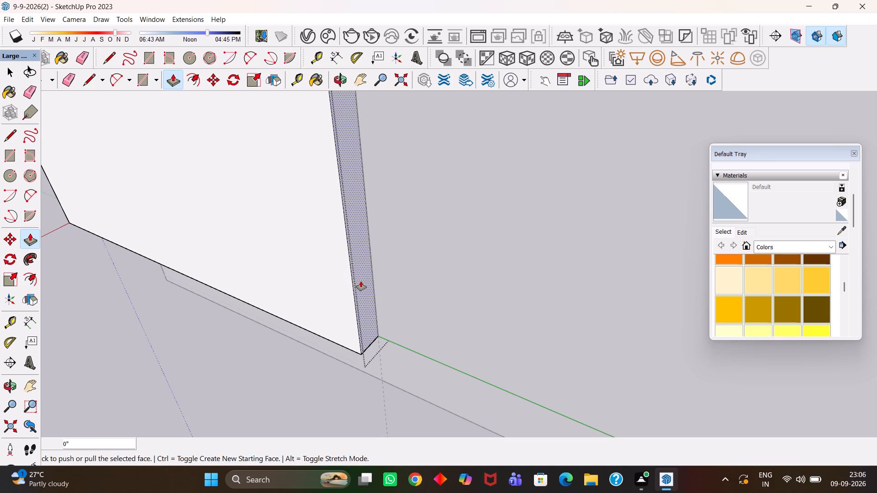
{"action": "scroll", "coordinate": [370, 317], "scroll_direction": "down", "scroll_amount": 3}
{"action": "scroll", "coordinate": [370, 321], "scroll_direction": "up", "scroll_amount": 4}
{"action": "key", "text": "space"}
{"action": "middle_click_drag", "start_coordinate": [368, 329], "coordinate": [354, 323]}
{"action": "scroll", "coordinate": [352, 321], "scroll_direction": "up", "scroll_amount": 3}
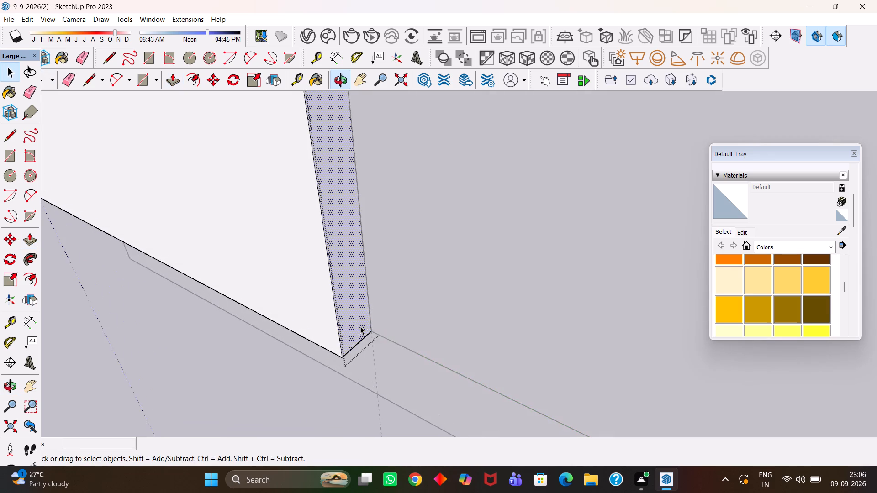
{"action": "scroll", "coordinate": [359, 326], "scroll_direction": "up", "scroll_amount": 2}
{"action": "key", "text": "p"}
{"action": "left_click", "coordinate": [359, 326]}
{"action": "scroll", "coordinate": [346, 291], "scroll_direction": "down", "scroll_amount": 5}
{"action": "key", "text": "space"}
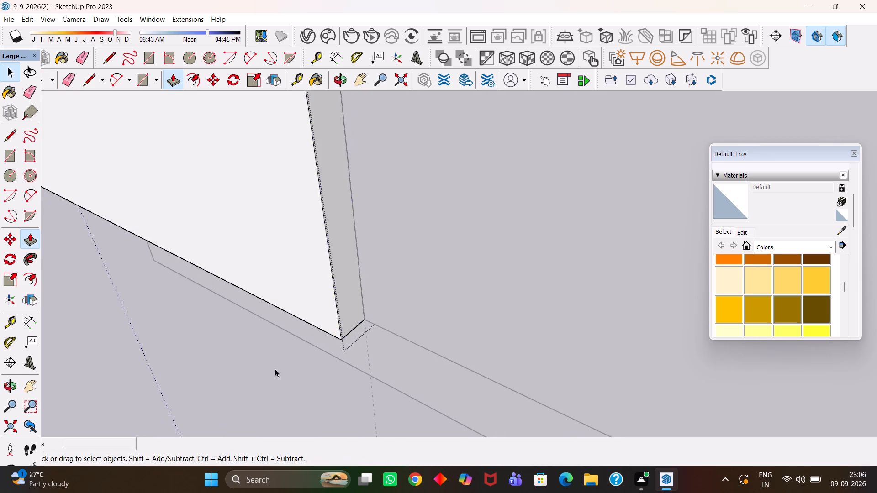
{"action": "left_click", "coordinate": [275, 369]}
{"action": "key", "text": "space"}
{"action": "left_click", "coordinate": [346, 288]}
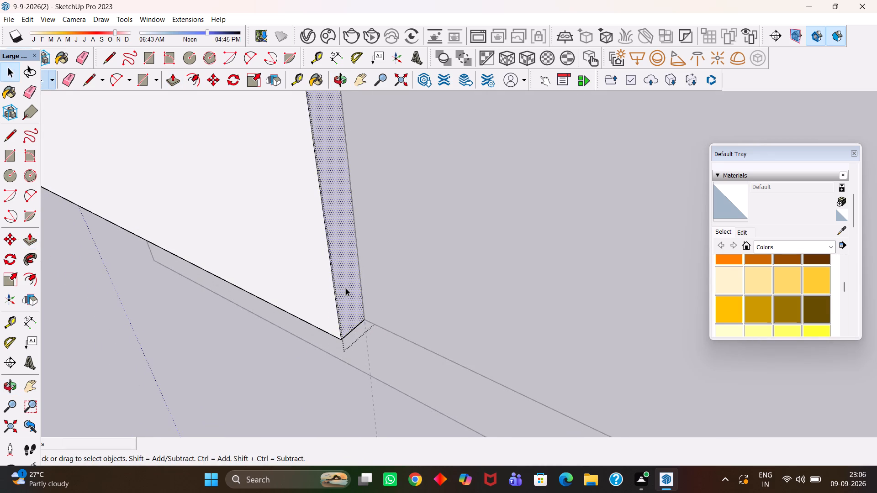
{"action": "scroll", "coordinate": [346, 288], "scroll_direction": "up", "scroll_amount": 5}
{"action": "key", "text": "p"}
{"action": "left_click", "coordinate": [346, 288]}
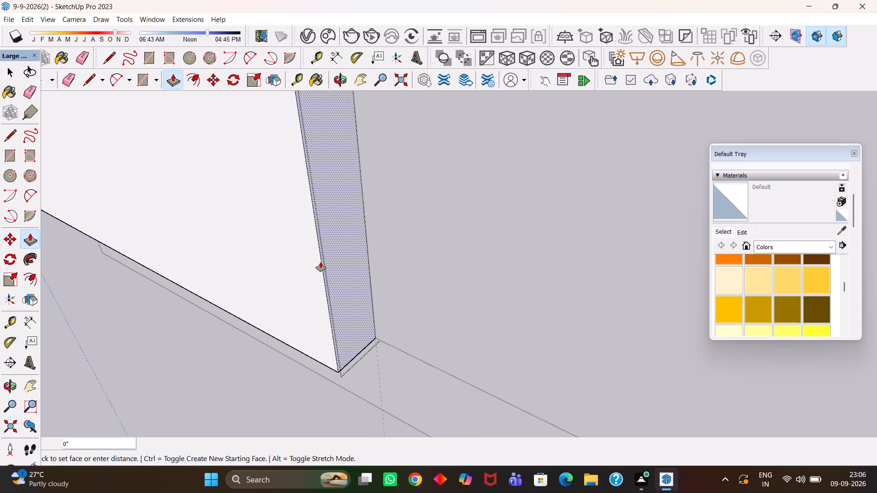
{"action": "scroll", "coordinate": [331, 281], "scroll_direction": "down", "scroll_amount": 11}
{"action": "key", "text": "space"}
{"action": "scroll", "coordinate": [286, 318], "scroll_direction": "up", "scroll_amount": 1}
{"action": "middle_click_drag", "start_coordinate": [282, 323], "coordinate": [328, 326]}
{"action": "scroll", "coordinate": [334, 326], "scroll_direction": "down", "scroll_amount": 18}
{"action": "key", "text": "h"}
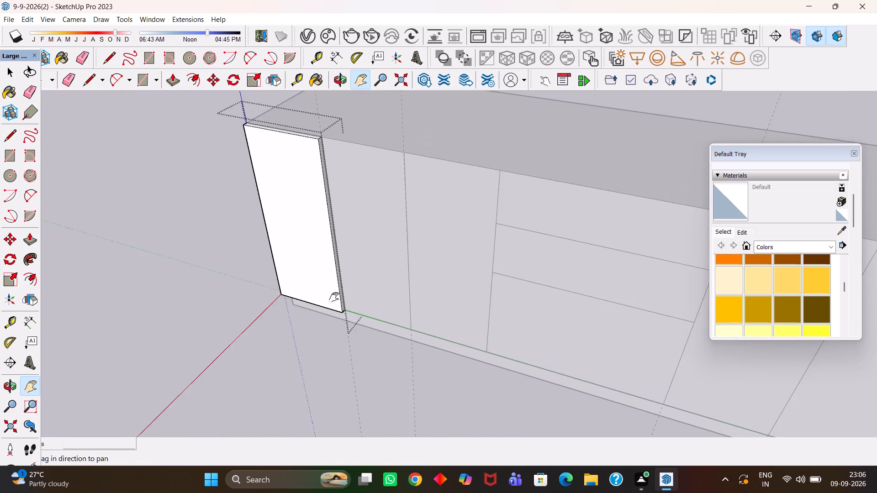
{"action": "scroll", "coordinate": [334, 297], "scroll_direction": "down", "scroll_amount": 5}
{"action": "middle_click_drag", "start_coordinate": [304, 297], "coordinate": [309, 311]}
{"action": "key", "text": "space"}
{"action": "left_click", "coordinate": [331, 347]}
Copy the door about 1' 11 1/2" along the wing's front and divide the distance by 2 for two evenly spaced copies.
{"action": "scroll", "coordinate": [306, 325], "scroll_direction": "down", "scroll_amount": 5}
{"action": "scroll", "coordinate": [302, 294], "scroll_direction": "up", "scroll_amount": 4}
{"action": "middle_click_drag", "start_coordinate": [304, 294], "coordinate": [366, 324]}
{"action": "left_click", "coordinate": [264, 274]}
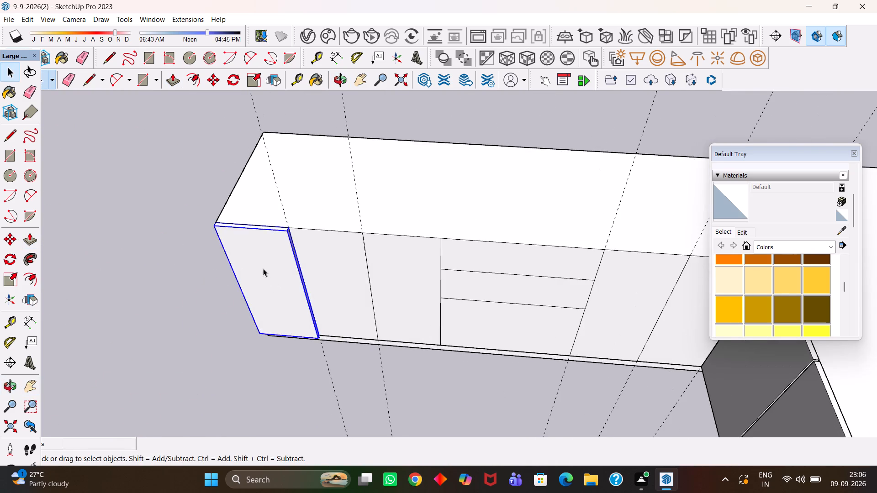
{"action": "middle_click_drag", "start_coordinate": [271, 276], "coordinate": [288, 304]}
{"action": "scroll", "coordinate": [287, 303], "scroll_direction": "up", "scroll_amount": 6}
{"action": "key", "text": "m"}
{"action": "middle_click_drag", "start_coordinate": [296, 239], "coordinate": [305, 267]}
{"action": "scroll", "coordinate": [305, 266], "scroll_direction": "up", "scroll_amount": 1}
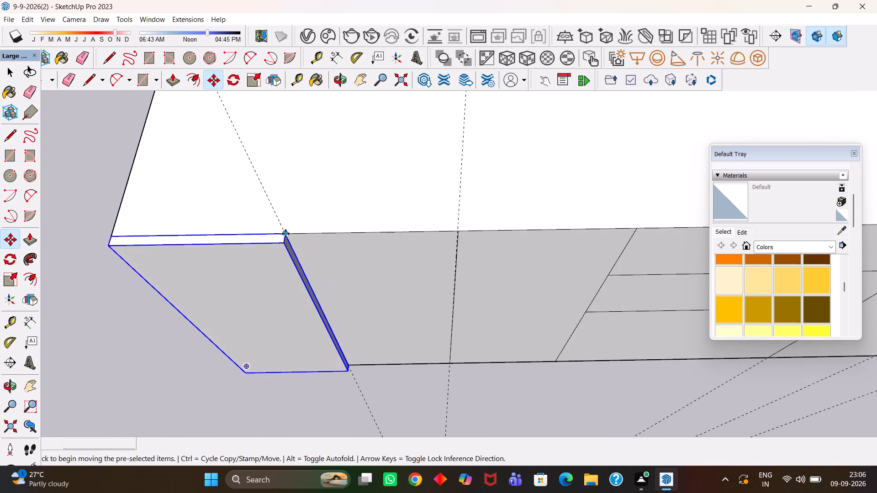
{"action": "left_click", "coordinate": [285, 234]}
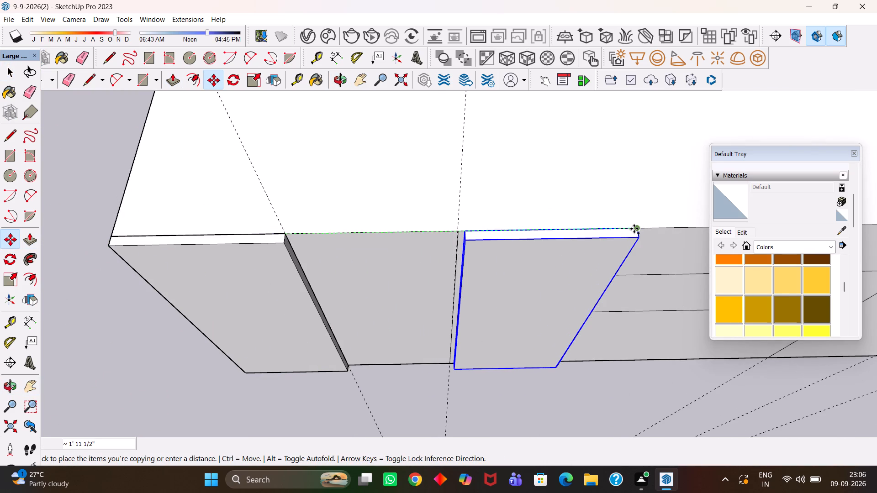
{"action": "left_click", "coordinate": [634, 229]}
{"action": "key", "text": "slash"}
{"action": "key", "text": "2"}
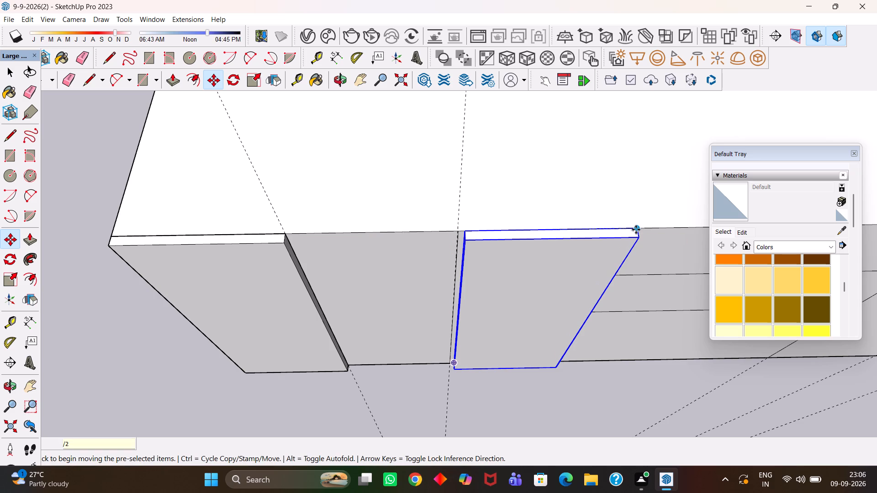
{"action": "key", "text": "Return"}
Copy the third door along the wing so its top corner meets the inner corner of the L-shaped counter.
{"action": "key", "text": "h"}
{"action": "scroll", "coordinate": [586, 235], "scroll_direction": "down", "scroll_amount": 9}
{"action": "left_click_drag", "start_coordinate": [608, 273], "coordinate": [534, 271]}
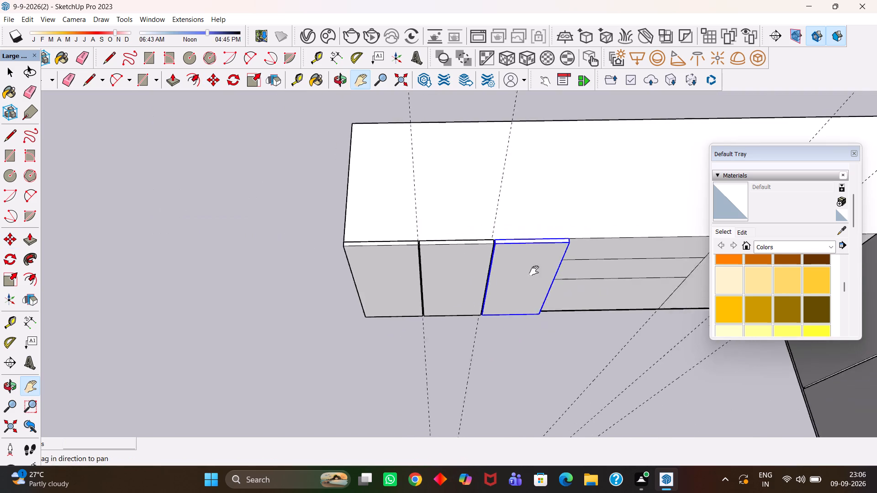
{"action": "left_click_drag", "start_coordinate": [534, 271], "coordinate": [402, 250]}
{"action": "scroll", "coordinate": [394, 254], "scroll_direction": "down", "scroll_amount": 4}
{"action": "middle_click_drag", "start_coordinate": [408, 246], "coordinate": [407, 261]}
{"action": "scroll", "coordinate": [407, 260], "scroll_direction": "up", "scroll_amount": 3}
{"action": "key", "text": "m"}
{"action": "scroll", "coordinate": [354, 220], "scroll_direction": "up", "scroll_amount": 2}
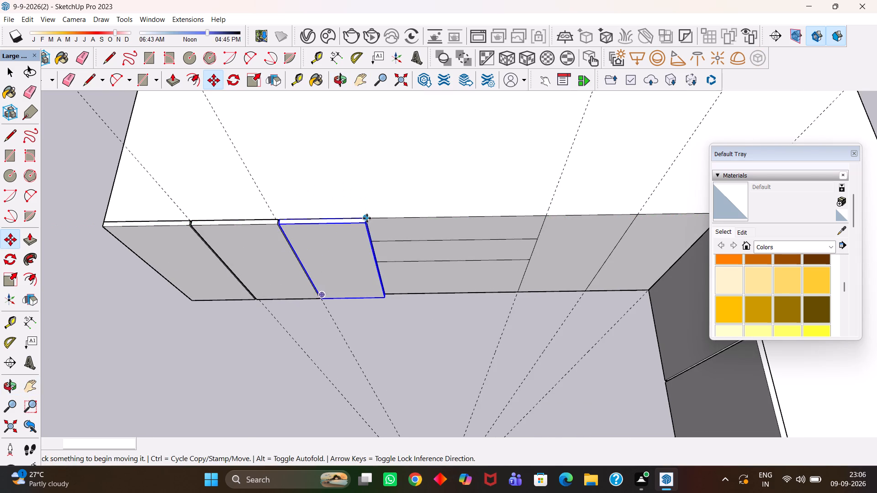
{"action": "left_click", "coordinate": [367, 218]}
{"action": "key", "text": "h"}
{"action": "scroll", "coordinate": [537, 226], "scroll_direction": "down", "scroll_amount": 3}
{"action": "left_click_drag", "start_coordinate": [600, 232], "coordinate": [548, 250]}
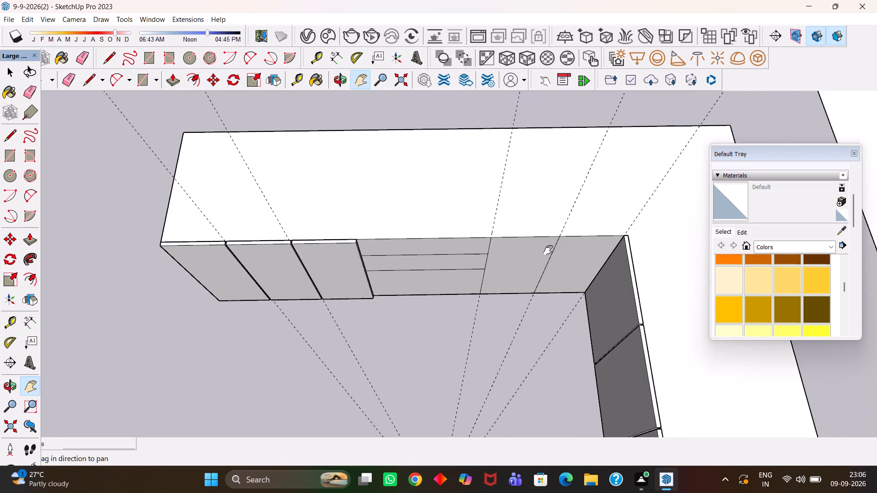
{"action": "left_click_drag", "start_coordinate": [548, 250], "coordinate": [546, 250]}
{"action": "scroll", "coordinate": [549, 247], "scroll_direction": "up", "scroll_amount": 3}
{"action": "key", "text": "Escape"}
{"action": "left_click", "coordinate": [646, 228]}
Copy the inner-corner door about 1' 1/2" towards the free end, up to the guide beside the drawer section.
{"action": "scroll", "coordinate": [619, 230], "scroll_direction": "up", "scroll_amount": 4}
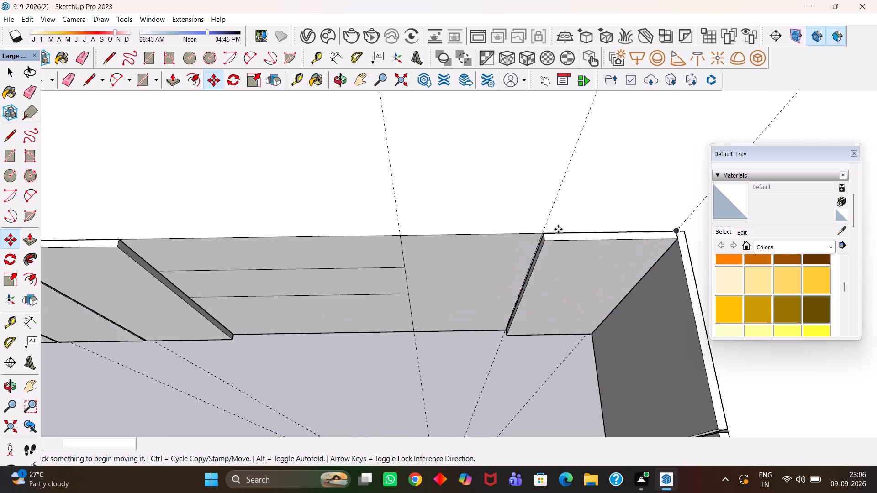
{"action": "left_click", "coordinate": [544, 234]}
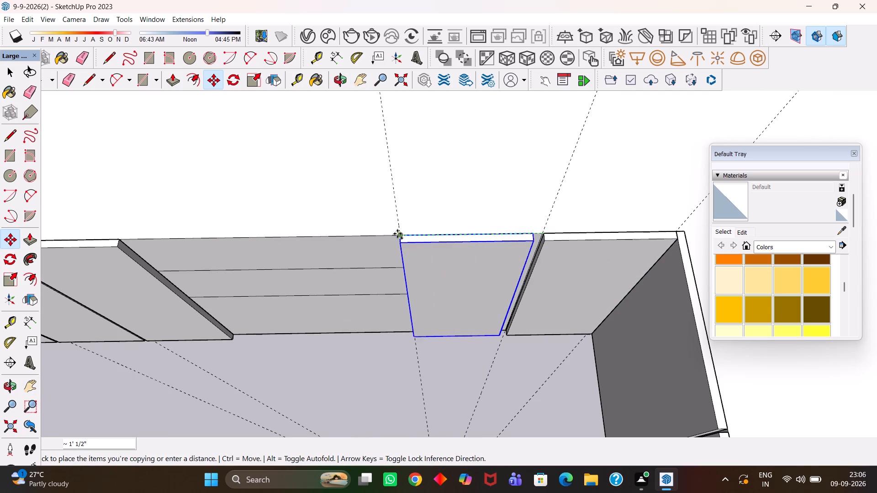
{"action": "left_click", "coordinate": [397, 234]}
Push/pull the new door's side face about 13/16" out to the guide beside the inner-corner door, within its group.
{"action": "scroll", "coordinate": [504, 238], "scroll_direction": "up", "scroll_amount": 4}
{"action": "scroll", "coordinate": [542, 233], "scroll_direction": "up", "scroll_amount": 3}
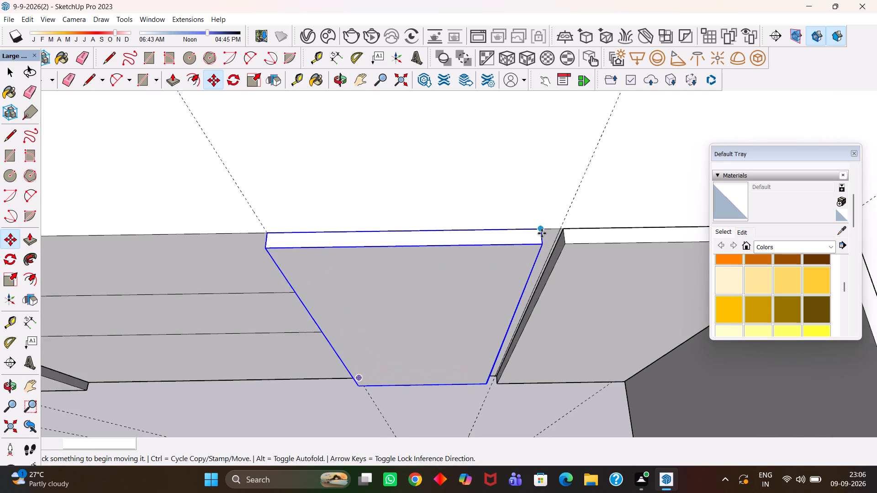
{"action": "scroll", "coordinate": [542, 233], "scroll_direction": "up", "scroll_amount": 9}
{"action": "middle_click_drag", "start_coordinate": [564, 273], "coordinate": [492, 264]}
{"action": "scroll", "coordinate": [586, 310], "scroll_direction": "up", "scroll_amount": 5}
{"action": "middle_click_drag", "start_coordinate": [581, 312], "coordinate": [512, 300]}
{"action": "key", "text": "space"}
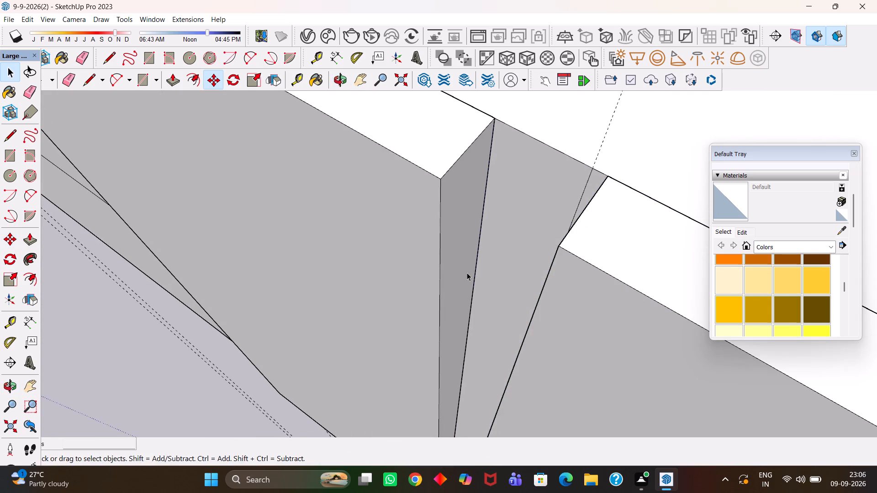
{"action": "double_click", "coordinate": [467, 273]}
{"action": "left_click", "coordinate": [462, 262]}
{"action": "key", "text": "p"}
{"action": "left_click", "coordinate": [462, 262]}
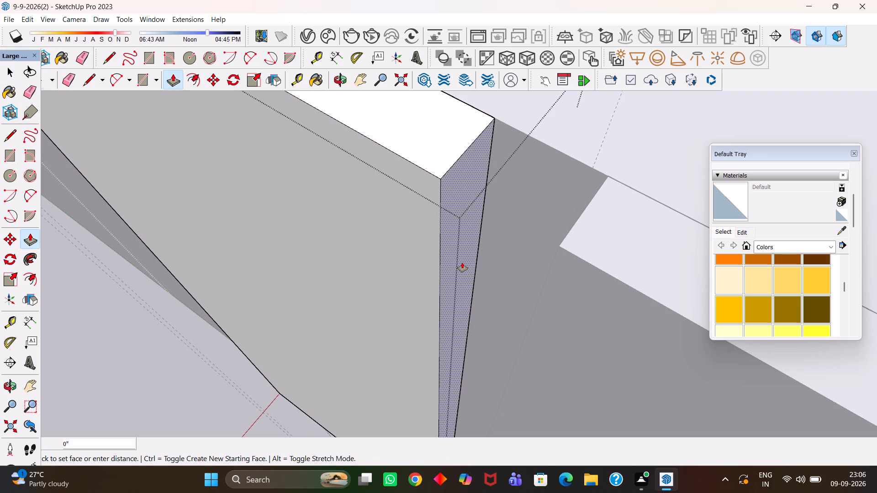
{"action": "left_click", "coordinate": [592, 170]}
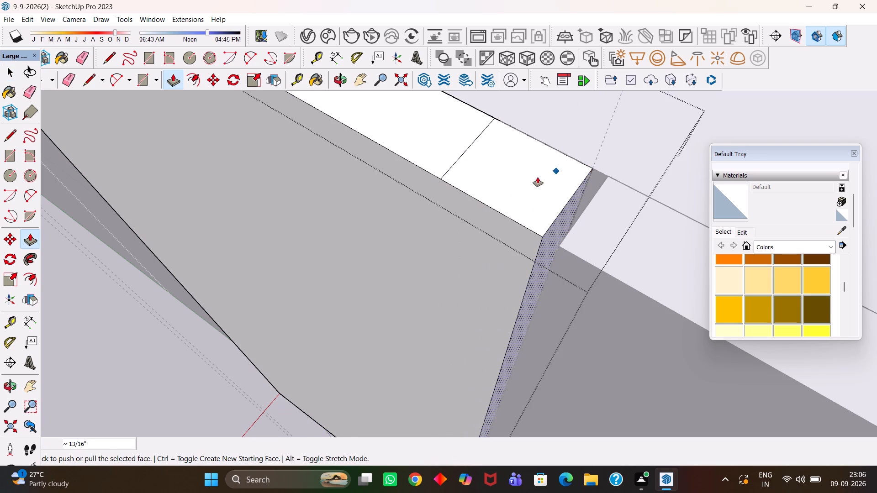
{"action": "scroll", "coordinate": [528, 189], "scroll_direction": "down", "scroll_amount": 9}
{"action": "scroll", "coordinate": [498, 215], "scroll_direction": "down", "scroll_amount": 11}
{"action": "scroll", "coordinate": [425, 240], "scroll_direction": "up", "scroll_amount": 1}
{"action": "middle_click_drag", "start_coordinate": [425, 242], "coordinate": [492, 255]}
{"action": "scroll", "coordinate": [493, 255], "scroll_direction": "down", "scroll_amount": 4}
{"action": "key", "text": "h"}
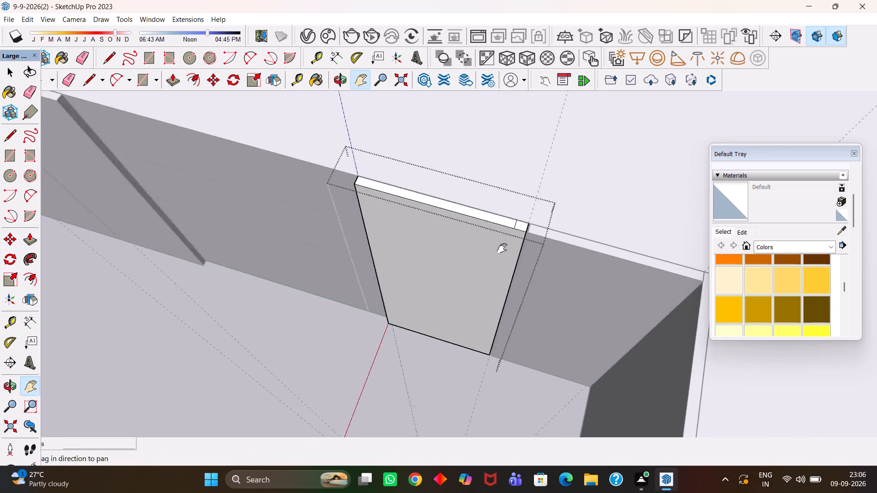
{"action": "scroll", "coordinate": [502, 248], "scroll_direction": "down", "scroll_amount": 3}
{"action": "scroll", "coordinate": [436, 272], "scroll_direction": "up", "scroll_amount": 1}
{"action": "middle_click_drag", "start_coordinate": [434, 277], "coordinate": [485, 282]}
{"action": "key", "text": "space"}
{"action": "scroll", "coordinate": [482, 322], "scroll_direction": "up", "scroll_amount": 1}
{"action": "left_click", "coordinate": [461, 362]}
Copy the third door about 2' along the wing, over the drawer section and against the next door.
{"action": "scroll", "coordinate": [464, 339], "scroll_direction": "down", "scroll_amount": 4}
{"action": "scroll", "coordinate": [459, 295], "scroll_direction": "up", "scroll_amount": 3}
{"action": "middle_click_drag", "start_coordinate": [459, 295], "coordinate": [468, 305]}
{"action": "key", "text": "h"}
{"action": "scroll", "coordinate": [468, 305], "scroll_direction": "down", "scroll_amount": 4}
{"action": "left_click_drag", "start_coordinate": [398, 297], "coordinate": [461, 297]}
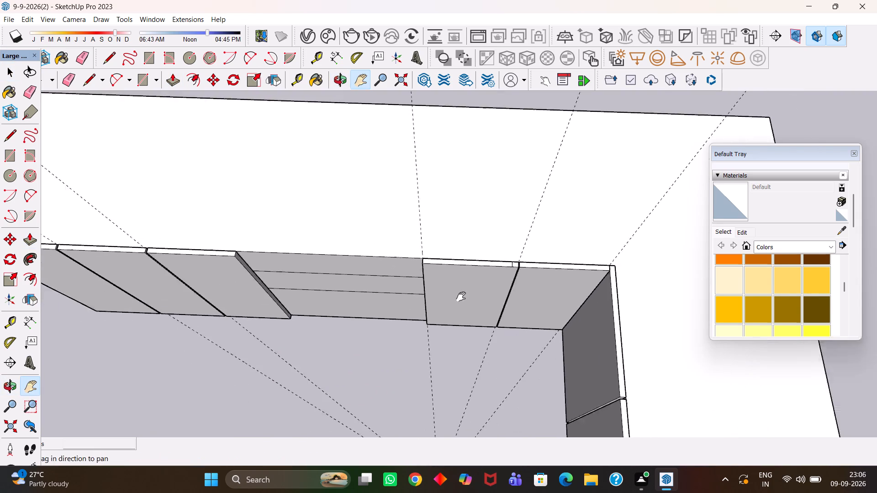
{"action": "left_click_drag", "start_coordinate": [461, 297], "coordinate": [545, 285]}
{"action": "scroll", "coordinate": [415, 309], "scroll_direction": "up", "scroll_amount": 4}
{"action": "key", "text": "space"}
{"action": "left_click", "coordinate": [393, 283]}
{"action": "middle_click_drag", "start_coordinate": [394, 274], "coordinate": [397, 278]}
{"action": "scroll", "coordinate": [397, 278], "scroll_direction": "up", "scroll_amount": 5}
{"action": "key", "text": "m"}
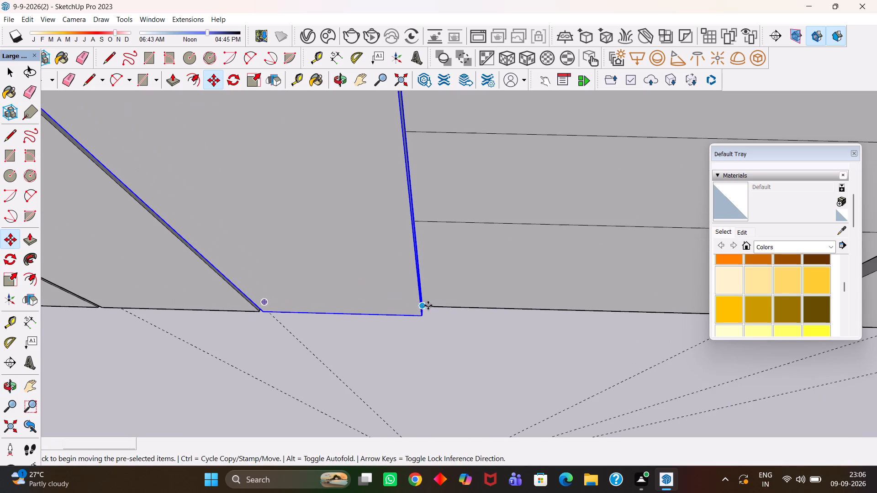
{"action": "scroll", "coordinate": [431, 312], "scroll_direction": "up", "scroll_amount": 6}
{"action": "middle_click_drag", "start_coordinate": [433, 330], "coordinate": [386, 312]}
{"action": "left_click", "coordinate": [424, 299]}
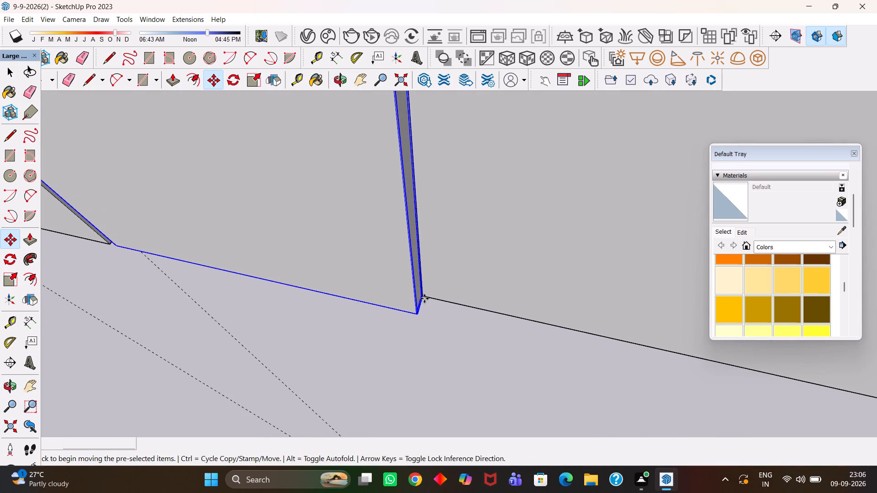
{"action": "scroll", "coordinate": [438, 298], "scroll_direction": "down", "scroll_amount": 6, "text": "ctrl"}
{"action": "scroll", "coordinate": [444, 299], "scroll_direction": "up", "scroll_amount": 1}
{"action": "middle_click_drag", "start_coordinate": [446, 301], "coordinate": [486, 310]}
{"action": "key", "text": "h"}
{"action": "scroll", "coordinate": [486, 310], "scroll_direction": "down", "scroll_amount": 6}
{"action": "left_click_drag", "start_coordinate": [555, 301], "coordinate": [442, 303]}
{"action": "left_click_drag", "start_coordinate": [510, 305], "coordinate": [465, 306]}
{"action": "middle_click_drag", "start_coordinate": [457, 304], "coordinate": [472, 313]}
{"action": "scroll", "coordinate": [472, 313], "scroll_direction": "up", "scroll_amount": 3}
{"action": "key", "text": "Escape"}
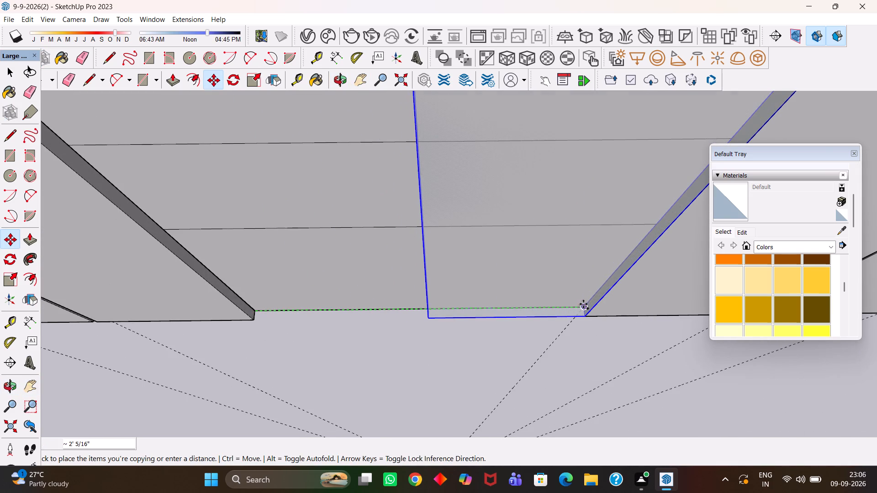
{"action": "left_click", "coordinate": [578, 304]}
{"action": "scroll", "coordinate": [536, 306], "scroll_direction": "down", "scroll_amount": 5}
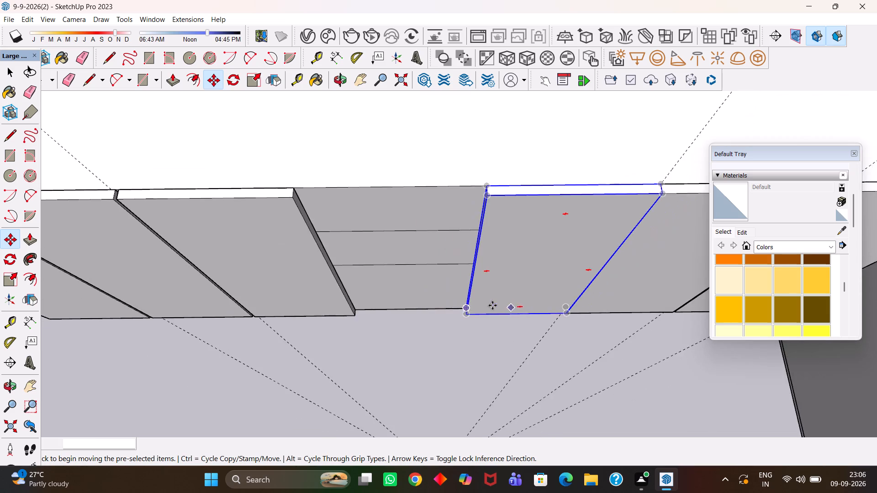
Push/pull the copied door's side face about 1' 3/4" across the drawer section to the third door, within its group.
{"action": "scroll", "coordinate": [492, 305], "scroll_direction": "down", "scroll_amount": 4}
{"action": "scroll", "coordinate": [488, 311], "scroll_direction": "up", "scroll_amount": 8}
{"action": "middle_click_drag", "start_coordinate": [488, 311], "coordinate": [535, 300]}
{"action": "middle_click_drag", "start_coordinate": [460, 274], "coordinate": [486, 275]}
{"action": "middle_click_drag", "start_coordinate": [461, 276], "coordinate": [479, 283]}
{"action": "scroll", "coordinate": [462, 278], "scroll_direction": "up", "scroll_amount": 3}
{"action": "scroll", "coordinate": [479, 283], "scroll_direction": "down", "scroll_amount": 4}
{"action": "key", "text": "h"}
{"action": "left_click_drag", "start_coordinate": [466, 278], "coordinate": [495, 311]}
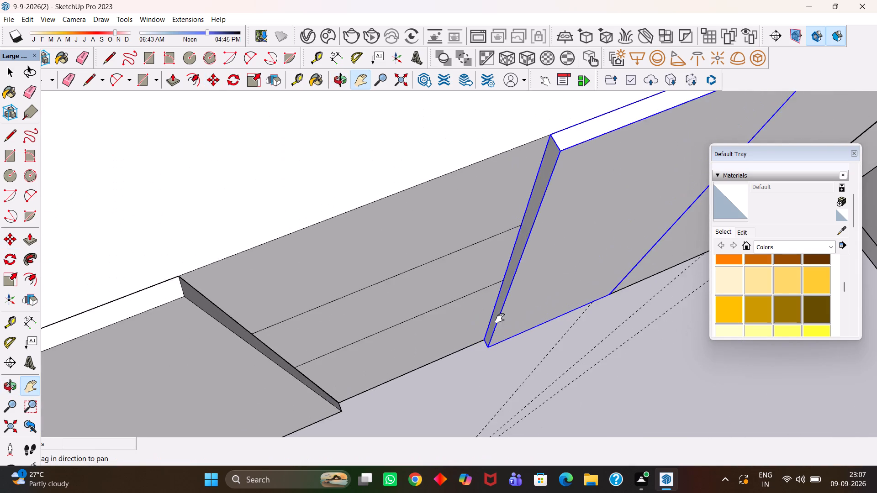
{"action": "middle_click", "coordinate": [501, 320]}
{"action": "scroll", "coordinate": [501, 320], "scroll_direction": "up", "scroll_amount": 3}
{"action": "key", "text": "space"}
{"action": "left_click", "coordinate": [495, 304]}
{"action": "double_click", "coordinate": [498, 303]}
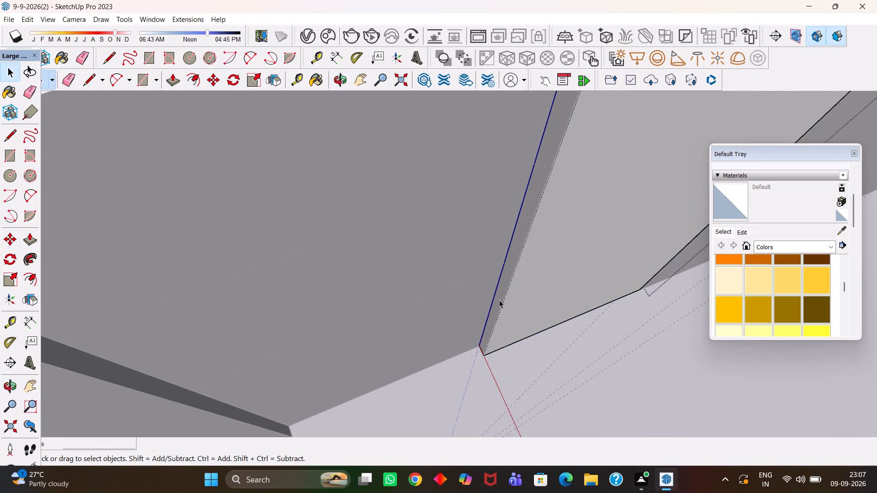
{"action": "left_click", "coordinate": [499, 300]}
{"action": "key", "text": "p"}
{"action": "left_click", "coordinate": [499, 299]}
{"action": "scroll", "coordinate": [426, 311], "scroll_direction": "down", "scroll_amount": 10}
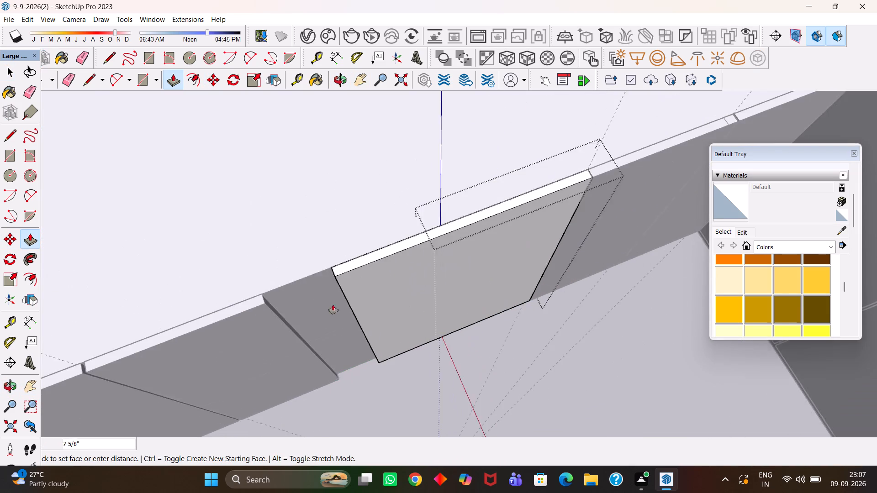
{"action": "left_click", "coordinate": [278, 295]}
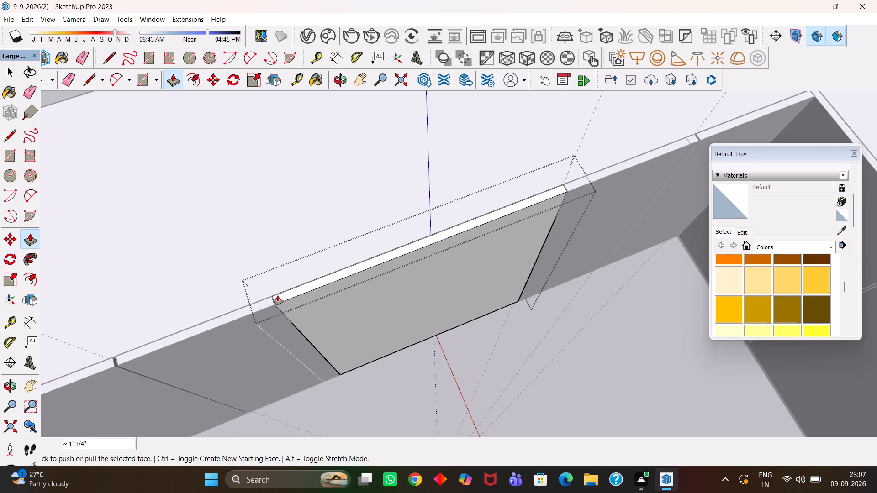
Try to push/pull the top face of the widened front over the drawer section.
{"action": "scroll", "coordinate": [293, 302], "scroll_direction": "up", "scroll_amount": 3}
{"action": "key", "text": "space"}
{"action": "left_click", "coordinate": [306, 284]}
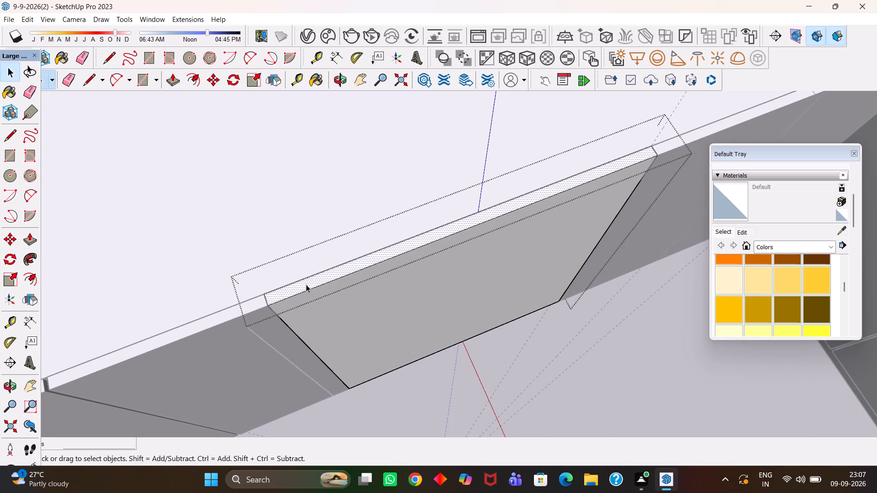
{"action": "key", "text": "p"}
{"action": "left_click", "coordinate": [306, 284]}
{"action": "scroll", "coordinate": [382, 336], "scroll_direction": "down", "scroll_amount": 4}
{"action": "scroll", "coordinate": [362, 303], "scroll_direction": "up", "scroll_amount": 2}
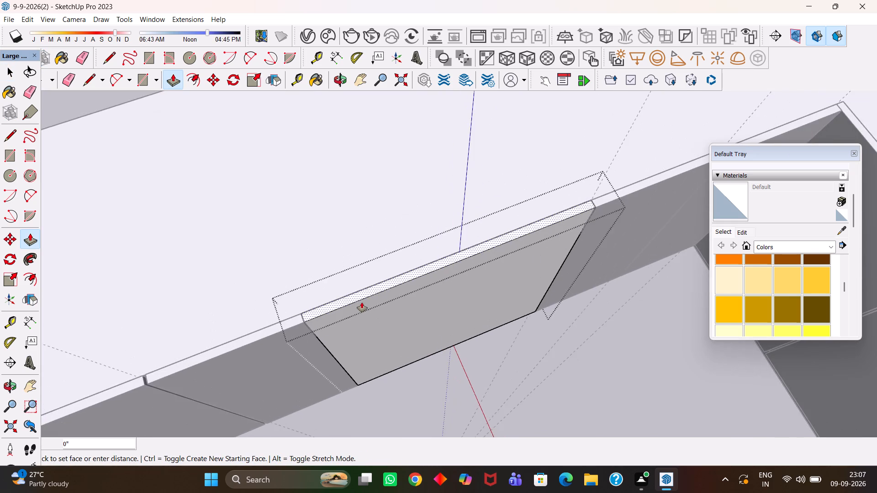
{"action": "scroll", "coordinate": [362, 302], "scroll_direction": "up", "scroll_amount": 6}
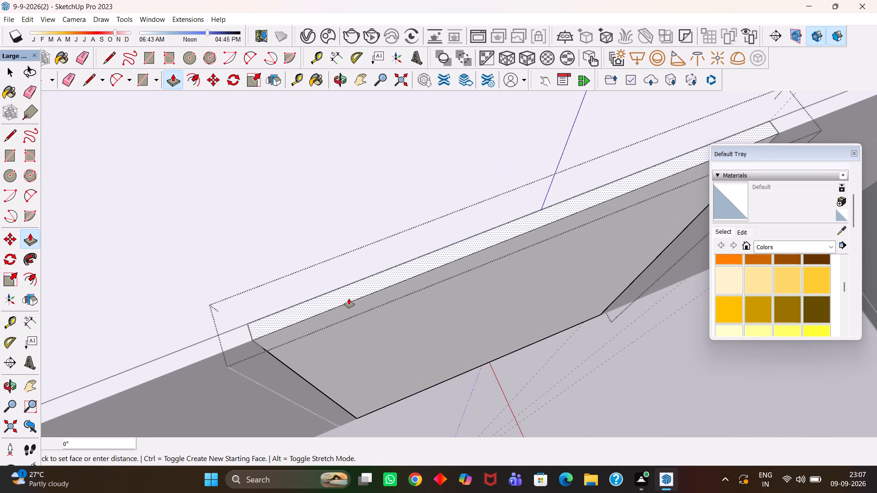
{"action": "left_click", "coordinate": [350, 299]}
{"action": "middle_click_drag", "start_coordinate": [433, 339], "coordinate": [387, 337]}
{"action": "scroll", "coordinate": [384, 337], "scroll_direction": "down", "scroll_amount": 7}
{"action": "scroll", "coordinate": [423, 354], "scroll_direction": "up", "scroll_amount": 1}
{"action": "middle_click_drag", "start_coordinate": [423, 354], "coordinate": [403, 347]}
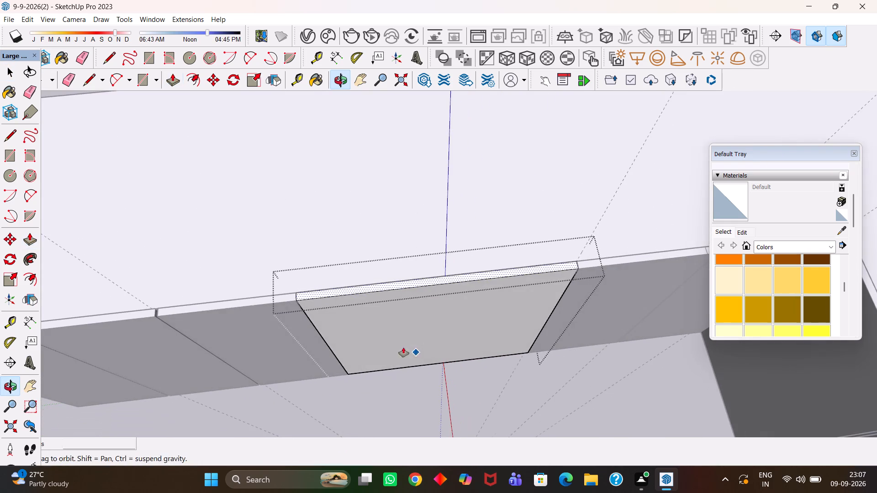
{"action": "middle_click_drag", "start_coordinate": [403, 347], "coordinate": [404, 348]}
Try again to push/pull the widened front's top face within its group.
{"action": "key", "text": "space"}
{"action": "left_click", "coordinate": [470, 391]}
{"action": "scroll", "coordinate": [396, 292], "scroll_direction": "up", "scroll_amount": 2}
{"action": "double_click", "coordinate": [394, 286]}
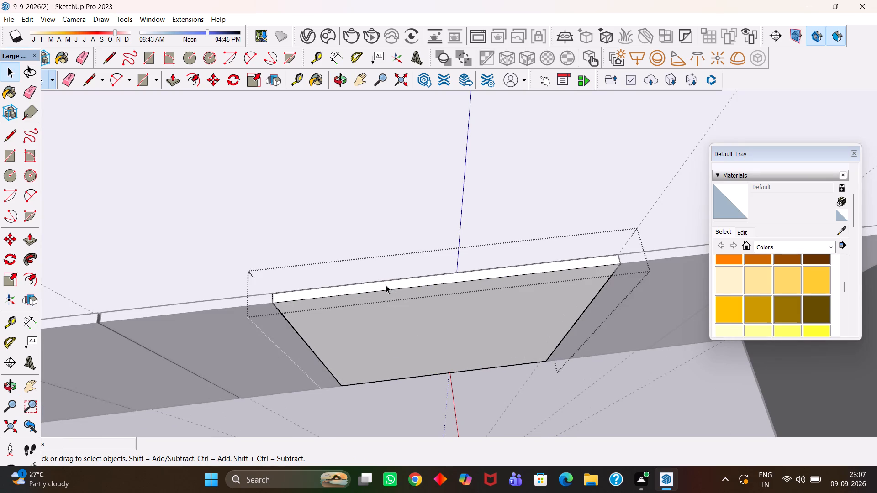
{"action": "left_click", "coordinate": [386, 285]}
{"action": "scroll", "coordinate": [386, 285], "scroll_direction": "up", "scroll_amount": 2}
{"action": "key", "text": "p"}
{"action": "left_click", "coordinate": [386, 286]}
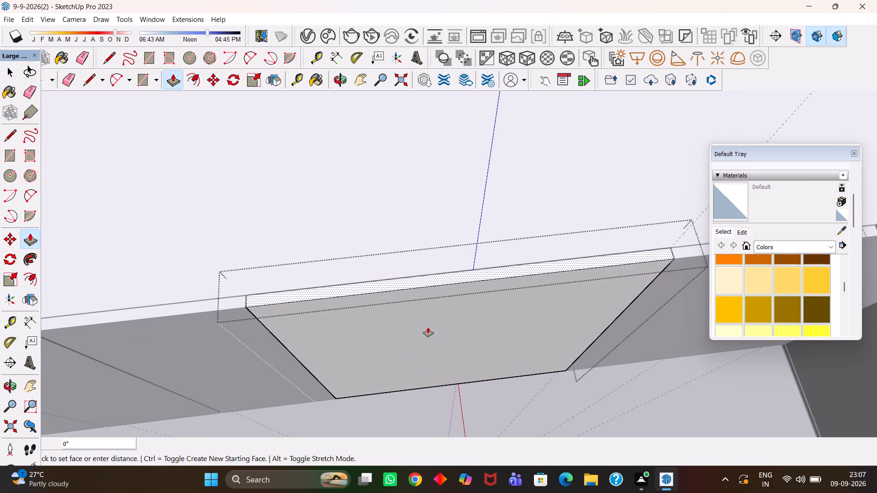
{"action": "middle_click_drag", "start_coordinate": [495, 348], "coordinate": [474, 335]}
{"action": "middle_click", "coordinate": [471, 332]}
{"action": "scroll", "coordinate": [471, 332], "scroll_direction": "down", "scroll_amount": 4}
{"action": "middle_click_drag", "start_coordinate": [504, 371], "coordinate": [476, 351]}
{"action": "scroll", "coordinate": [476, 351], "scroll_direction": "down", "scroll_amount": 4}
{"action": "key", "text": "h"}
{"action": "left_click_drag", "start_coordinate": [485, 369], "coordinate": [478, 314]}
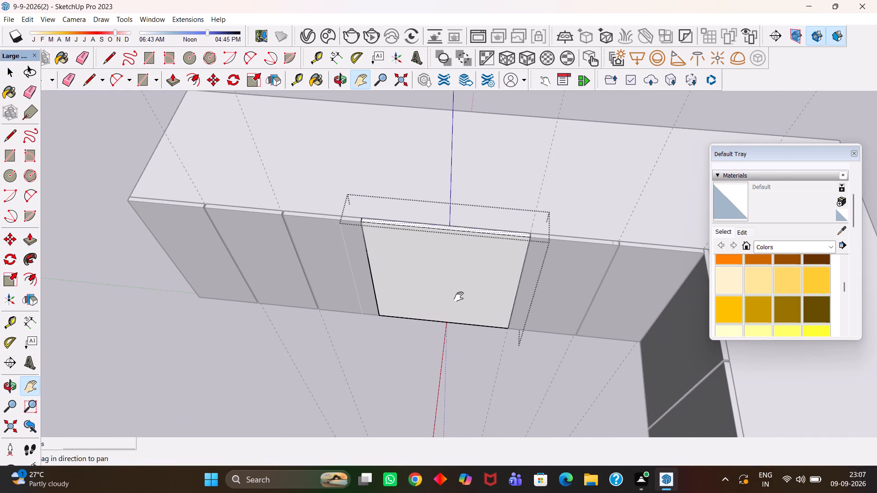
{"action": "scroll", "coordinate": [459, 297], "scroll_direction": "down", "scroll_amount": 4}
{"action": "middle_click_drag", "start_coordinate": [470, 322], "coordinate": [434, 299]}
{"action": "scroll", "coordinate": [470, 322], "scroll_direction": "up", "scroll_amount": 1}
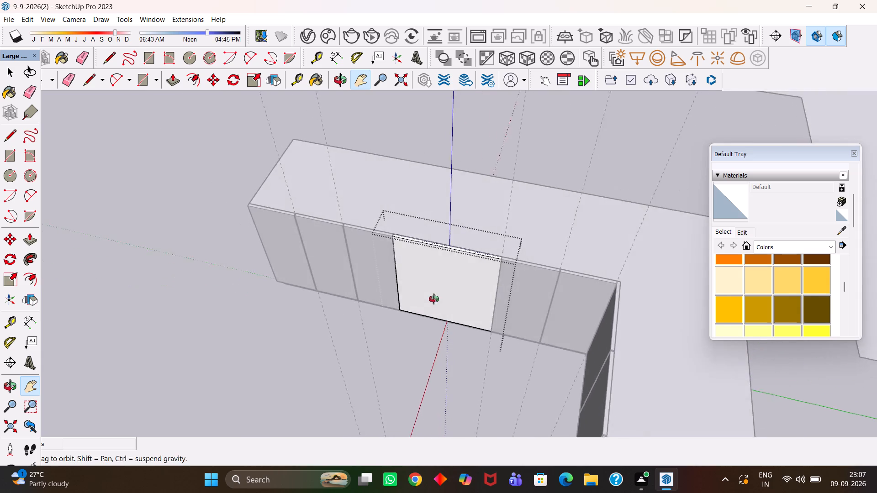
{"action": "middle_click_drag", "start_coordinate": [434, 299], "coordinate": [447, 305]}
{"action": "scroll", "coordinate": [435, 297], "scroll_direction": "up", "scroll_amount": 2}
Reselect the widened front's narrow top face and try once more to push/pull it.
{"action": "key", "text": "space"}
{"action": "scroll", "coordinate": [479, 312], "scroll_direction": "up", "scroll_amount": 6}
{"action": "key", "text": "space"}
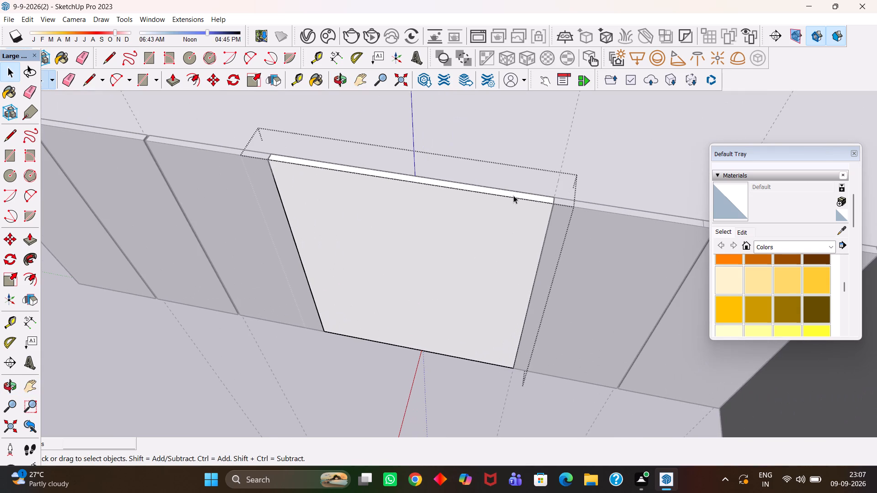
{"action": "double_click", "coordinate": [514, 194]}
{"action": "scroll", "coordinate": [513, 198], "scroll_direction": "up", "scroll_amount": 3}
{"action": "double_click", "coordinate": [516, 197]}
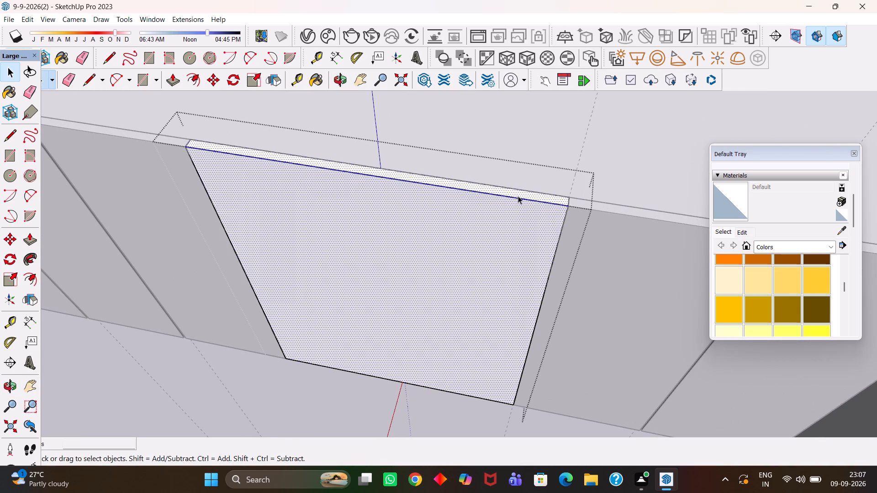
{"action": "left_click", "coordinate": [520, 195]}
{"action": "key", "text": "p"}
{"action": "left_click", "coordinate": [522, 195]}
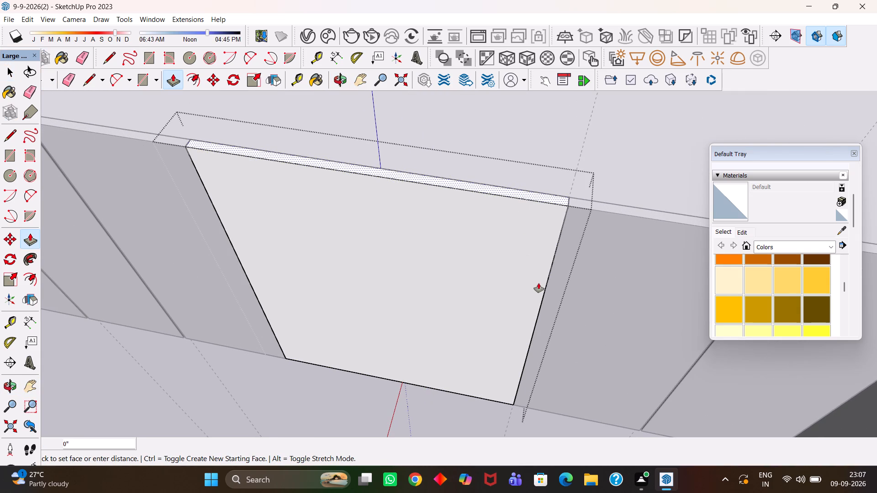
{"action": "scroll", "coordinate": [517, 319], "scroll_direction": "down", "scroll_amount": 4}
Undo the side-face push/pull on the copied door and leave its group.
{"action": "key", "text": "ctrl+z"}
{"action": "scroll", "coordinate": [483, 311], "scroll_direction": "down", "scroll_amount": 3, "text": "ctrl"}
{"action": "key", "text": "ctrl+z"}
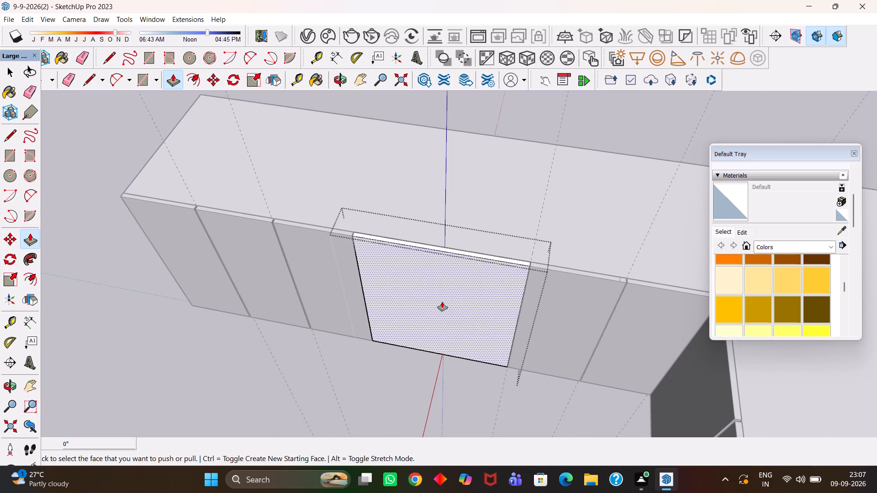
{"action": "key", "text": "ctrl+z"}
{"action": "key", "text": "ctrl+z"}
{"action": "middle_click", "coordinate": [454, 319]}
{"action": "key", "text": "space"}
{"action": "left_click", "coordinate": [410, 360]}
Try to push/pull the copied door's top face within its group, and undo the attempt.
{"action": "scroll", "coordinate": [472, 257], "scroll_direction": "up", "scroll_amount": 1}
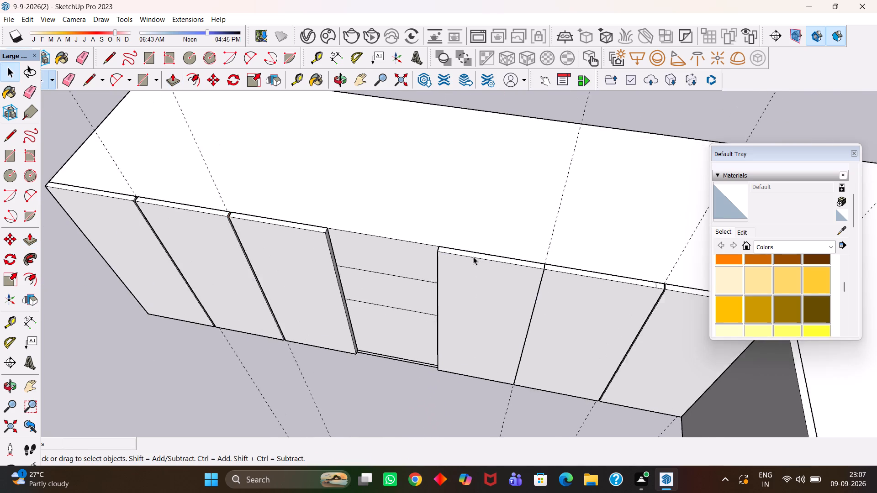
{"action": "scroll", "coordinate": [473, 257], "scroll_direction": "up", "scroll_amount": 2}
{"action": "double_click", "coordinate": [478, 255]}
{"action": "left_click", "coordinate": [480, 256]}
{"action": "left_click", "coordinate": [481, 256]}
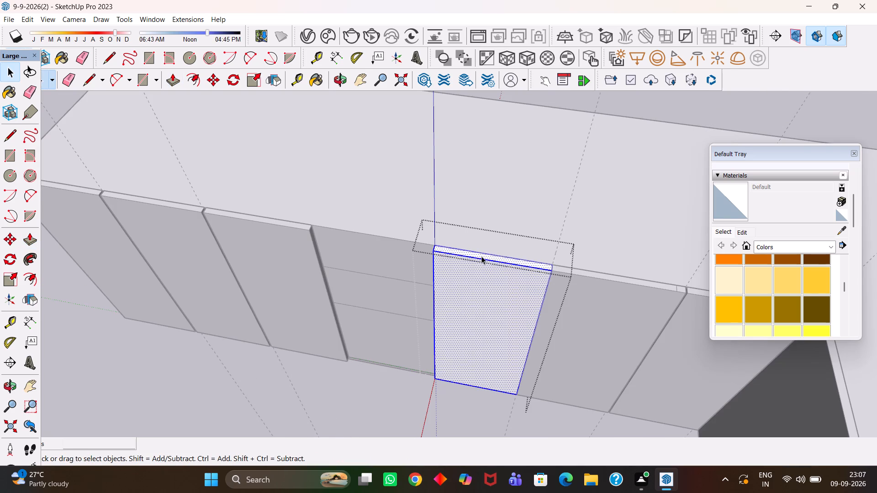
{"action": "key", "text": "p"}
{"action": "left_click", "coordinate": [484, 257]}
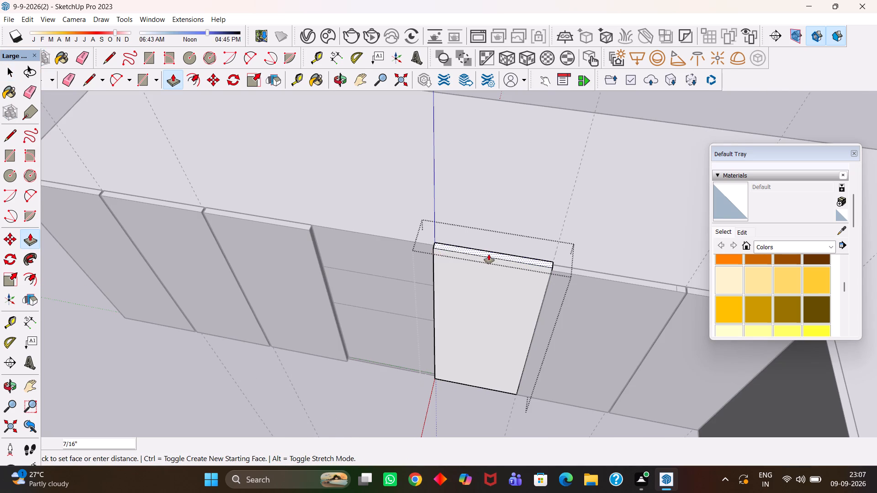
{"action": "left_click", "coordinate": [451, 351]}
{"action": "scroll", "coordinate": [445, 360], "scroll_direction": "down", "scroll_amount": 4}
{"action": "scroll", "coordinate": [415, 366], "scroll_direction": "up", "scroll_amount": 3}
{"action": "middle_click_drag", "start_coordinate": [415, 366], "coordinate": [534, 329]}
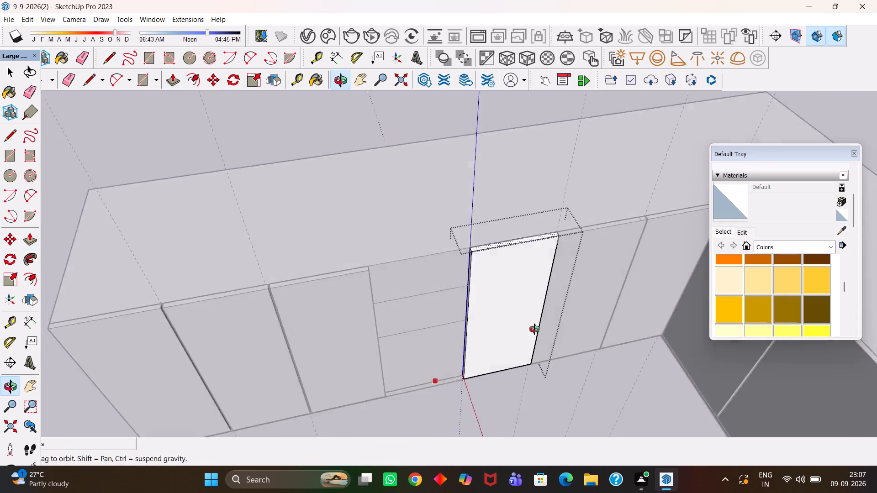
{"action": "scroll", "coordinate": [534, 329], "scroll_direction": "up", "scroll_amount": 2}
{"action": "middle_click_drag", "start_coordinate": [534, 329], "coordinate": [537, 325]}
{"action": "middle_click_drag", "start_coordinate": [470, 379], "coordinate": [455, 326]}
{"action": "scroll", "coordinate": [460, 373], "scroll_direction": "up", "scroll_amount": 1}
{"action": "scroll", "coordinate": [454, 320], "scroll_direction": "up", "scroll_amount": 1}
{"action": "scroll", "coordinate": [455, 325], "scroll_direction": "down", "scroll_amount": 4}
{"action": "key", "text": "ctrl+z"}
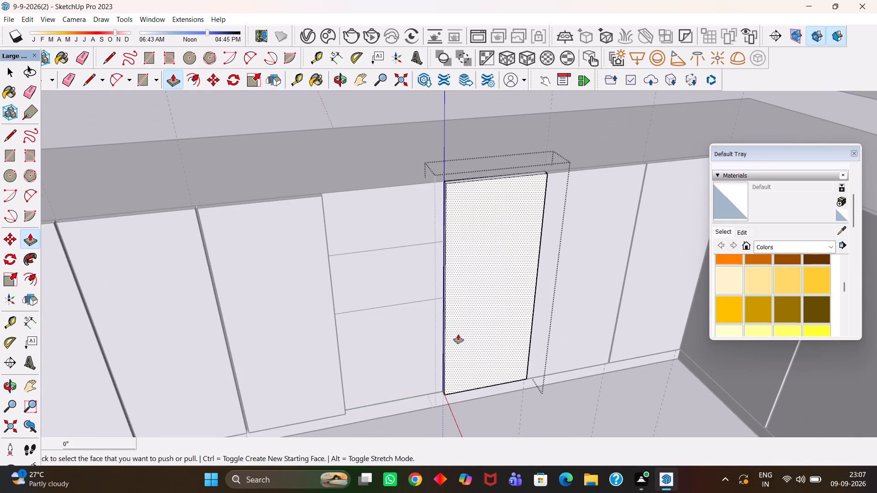
Leave the group and delete the copied door that overlaps the drawer section.
{"action": "scroll", "coordinate": [458, 326], "scroll_direction": "down", "scroll_amount": 5}
{"action": "scroll", "coordinate": [463, 304], "scroll_direction": "up", "scroll_amount": 6}
{"action": "middle_click_drag", "start_coordinate": [463, 304], "coordinate": [455, 323]}
{"action": "middle_click_drag", "start_coordinate": [461, 376], "coordinate": [475, 333]}
{"action": "scroll", "coordinate": [470, 337], "scroll_direction": "up", "scroll_amount": 2}
{"action": "scroll", "coordinate": [475, 335], "scroll_direction": "down", "scroll_amount": 4}
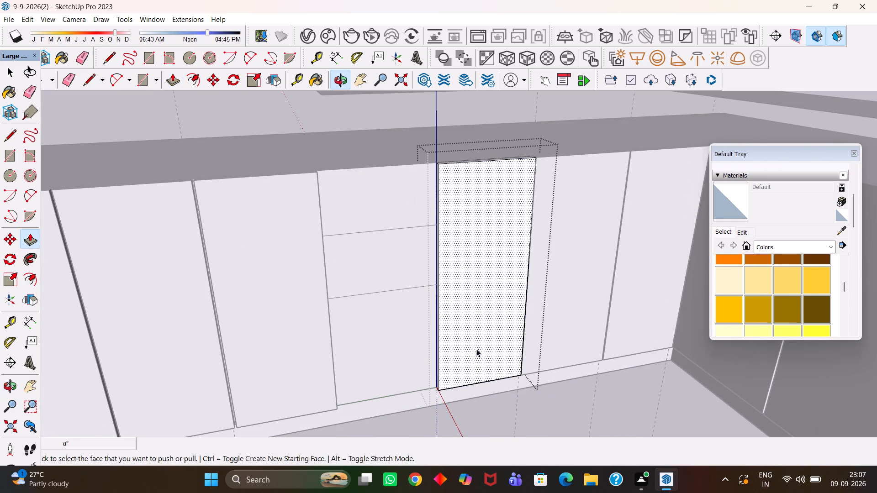
{"action": "key", "text": "space"}
{"action": "left_click", "coordinate": [478, 312]}
{"action": "scroll", "coordinate": [473, 332], "scroll_direction": "down", "scroll_amount": 5}
{"action": "key", "text": "space"}
{"action": "left_click", "coordinate": [511, 395]}
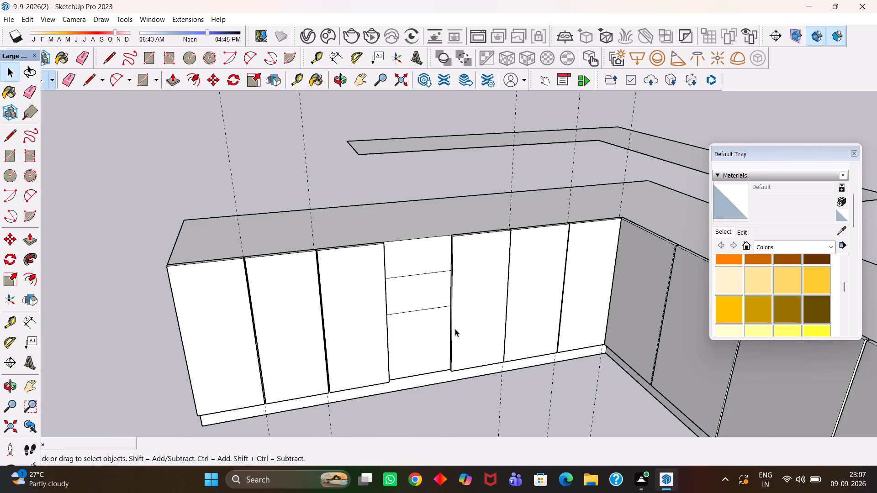
{"action": "left_click", "coordinate": [465, 334]}
{"action": "middle_click_drag", "start_coordinate": [472, 323], "coordinate": [470, 354]}
{"action": "key", "text": "Delete"}
Copy the bottom drawer face about 1' 11 1/8" out in front of the wing.
{"action": "scroll", "coordinate": [468, 347], "scroll_direction": "down", "scroll_amount": 4}
{"action": "middle_click_drag", "start_coordinate": [471, 335], "coordinate": [446, 353]}
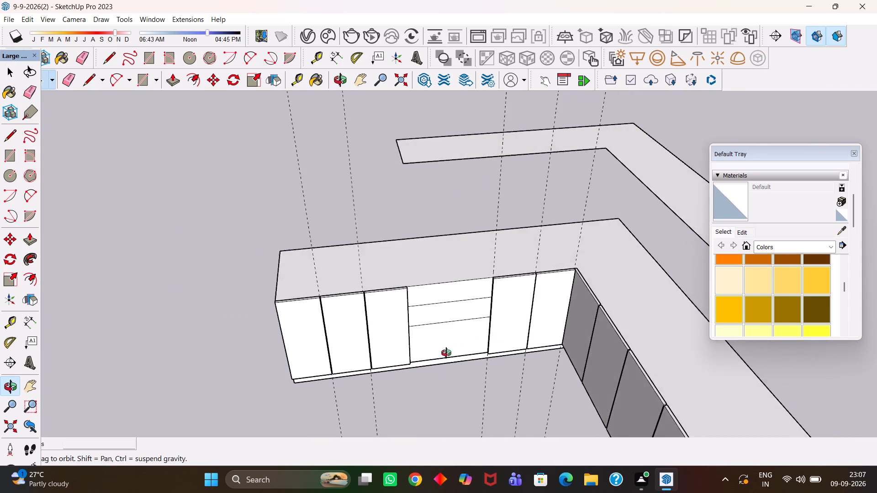
{"action": "middle_click_drag", "start_coordinate": [446, 353], "coordinate": [444, 361]}
{"action": "scroll", "coordinate": [445, 354], "scroll_direction": "up", "scroll_amount": 3}
{"action": "key", "text": "h"}
{"action": "left_click_drag", "start_coordinate": [435, 361], "coordinate": [437, 324]}
{"action": "scroll", "coordinate": [438, 317], "scroll_direction": "down", "scroll_amount": 3}
{"action": "scroll", "coordinate": [453, 299], "scroll_direction": "up", "scroll_amount": 5}
{"action": "middle_click_drag", "start_coordinate": [454, 299], "coordinate": [454, 314]}
{"action": "key", "text": "space"}
{"action": "left_click", "coordinate": [454, 298]}
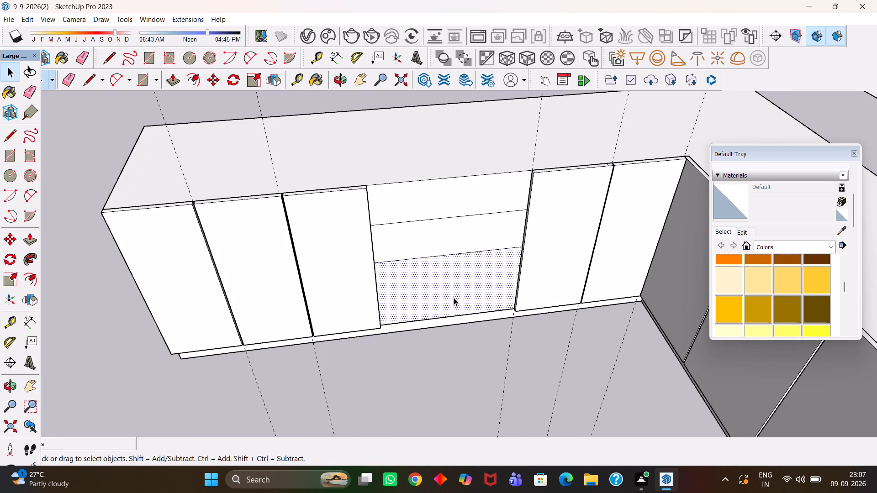
{"action": "scroll", "coordinate": [454, 298], "scroll_direction": "down", "scroll_amount": 4}
{"action": "key", "text": "m"}
{"action": "left_click", "coordinate": [454, 297]}
{"action": "left_click", "coordinate": [435, 369]}
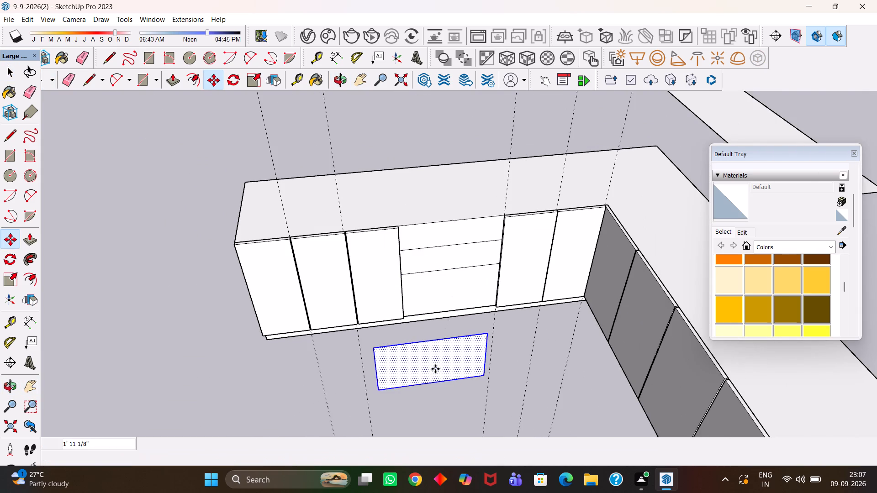
Push/pull the copied drawer face to a thickness of 18 mm.
{"action": "scroll", "coordinate": [435, 369], "scroll_direction": "up", "scroll_amount": 2}
{"action": "key", "text": "p"}
{"action": "left_click", "coordinate": [435, 369]}
{"action": "type", "text": "18mm"}
{"action": "key", "text": "Return"}
Select the whole 18 mm drawer front and make it a group.
{"action": "key", "text": "space"}
{"action": "scroll", "coordinate": [434, 383], "scroll_direction": "up", "scroll_amount": 4}
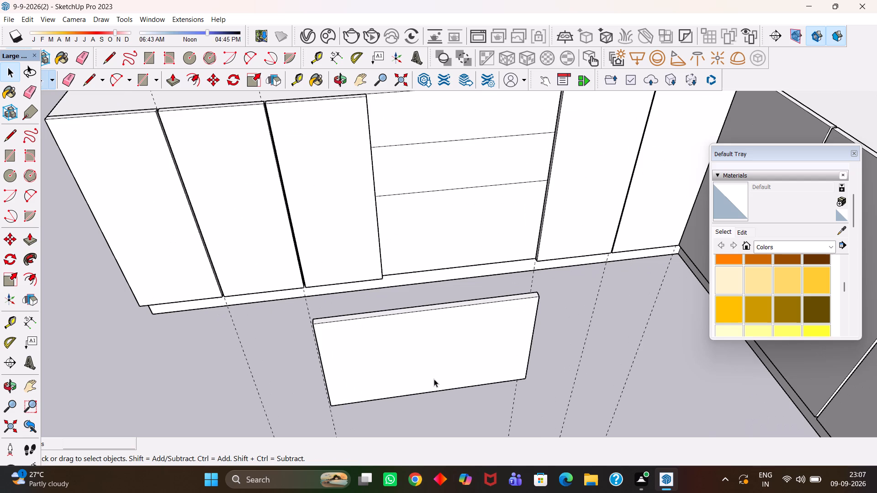
{"action": "triple_click", "coordinate": [434, 370]}
{"action": "left_click", "coordinate": [434, 370]}
{"action": "right_click", "coordinate": [432, 365]}
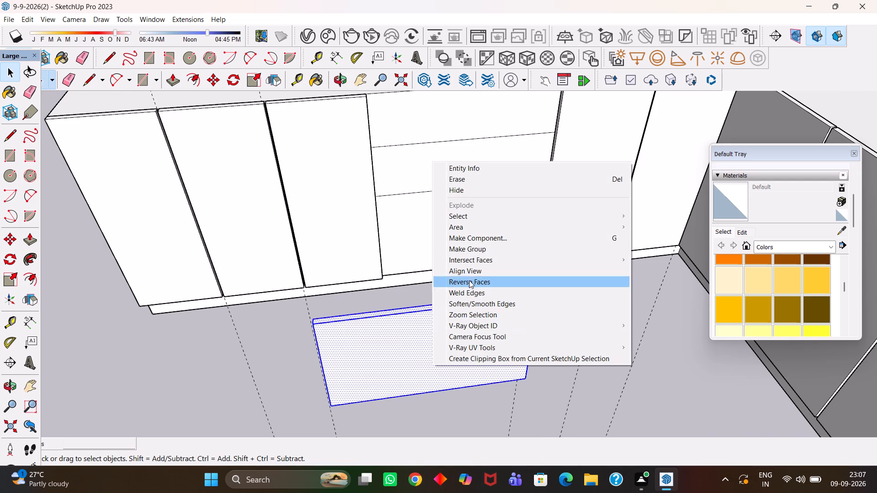
{"action": "left_click", "coordinate": [468, 254]}
{"action": "scroll", "coordinate": [401, 301], "scroll_direction": "down", "scroll_amount": 5}
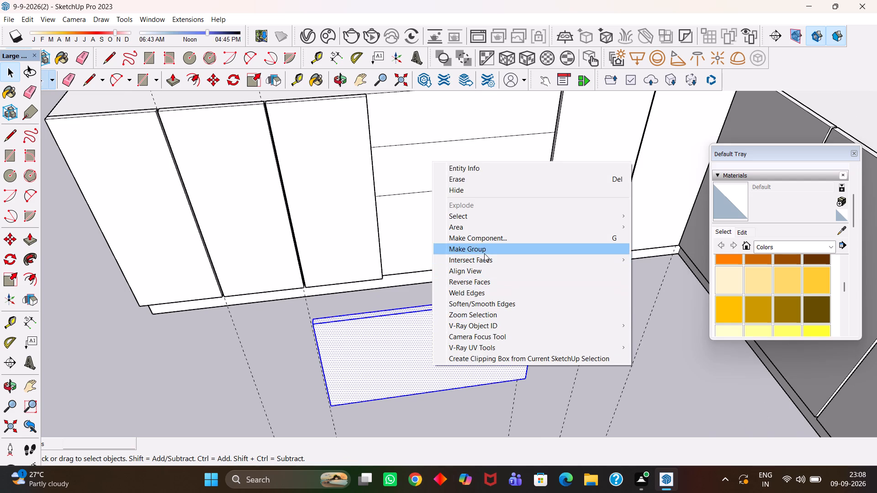
{"action": "left_click", "coordinate": [484, 253]}
Move the grouped drawer front by its lower corner onto the bottom drawer section, at the corner beside the third door.
{"action": "scroll", "coordinate": [360, 315], "scroll_direction": "down", "scroll_amount": 5}
{"action": "scroll", "coordinate": [337, 343], "scroll_direction": "up", "scroll_amount": 1}
{"action": "middle_click_drag", "start_coordinate": [339, 346], "coordinate": [390, 350]}
{"action": "scroll", "coordinate": [389, 350], "scroll_direction": "up", "scroll_amount": 3}
{"action": "key", "text": "m"}
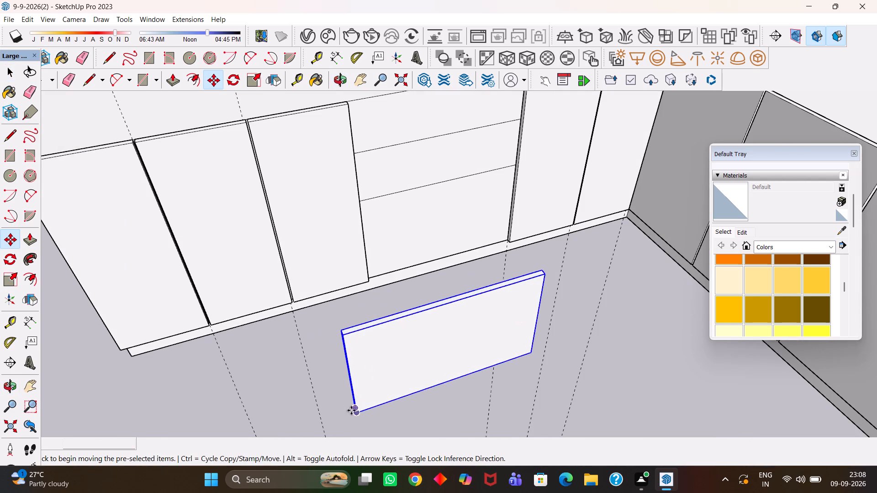
{"action": "scroll", "coordinate": [353, 413], "scroll_direction": "up", "scroll_amount": 7}
{"action": "middle_click_drag", "start_coordinate": [350, 410], "coordinate": [397, 403]}
{"action": "left_click", "coordinate": [411, 409]}
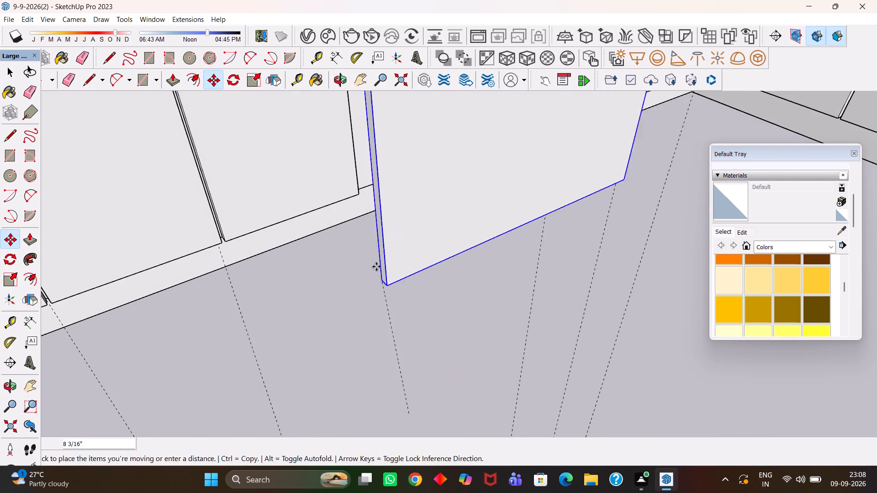
{"action": "scroll", "coordinate": [365, 247], "scroll_direction": "up", "scroll_amount": 3}
{"action": "left_click", "coordinate": [358, 165]}
Move the grouped drawer front about 1 5/8" by its lower corner on the fourth-door side, bringing it out in front of the wing.
{"action": "key", "text": "h"}
{"action": "scroll", "coordinate": [359, 181], "scroll_direction": "down", "scroll_amount": 5}
{"action": "left_click_drag", "start_coordinate": [410, 159], "coordinate": [424, 264]}
{"action": "scroll", "coordinate": [428, 272], "scroll_direction": "down", "scroll_amount": 5}
{"action": "scroll", "coordinate": [483, 273], "scroll_direction": "up", "scroll_amount": 1}
{"action": "middle_click_drag", "start_coordinate": [483, 273], "coordinate": [416, 236]}
{"action": "scroll", "coordinate": [423, 266], "scroll_direction": "up", "scroll_amount": 2}
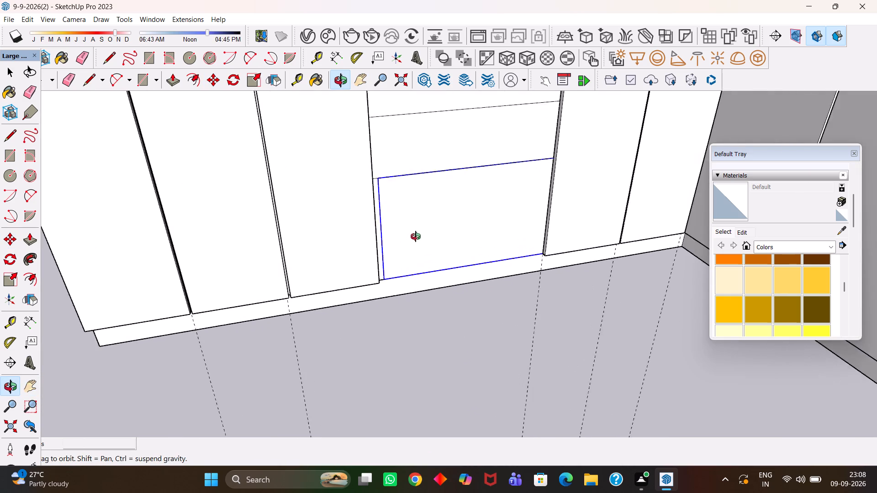
{"action": "middle_click_drag", "start_coordinate": [416, 236], "coordinate": [417, 236]}
{"action": "scroll", "coordinate": [416, 236], "scroll_direction": "up", "scroll_amount": 1}
{"action": "scroll", "coordinate": [509, 250], "scroll_direction": "up", "scroll_amount": 1}
{"action": "left_click_drag", "start_coordinate": [510, 250], "coordinate": [459, 264]}
{"action": "key", "text": "m"}
{"action": "scroll", "coordinate": [466, 271], "scroll_direction": "up", "scroll_amount": 3}
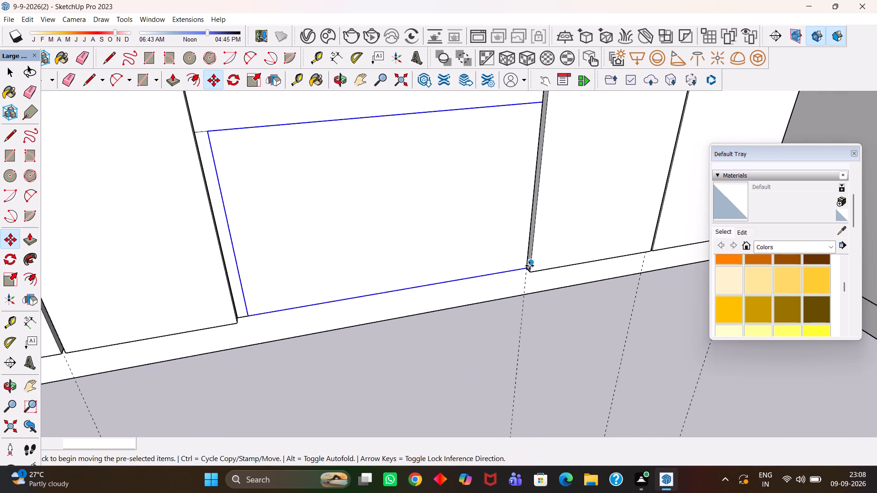
{"action": "left_click", "coordinate": [526, 263]}
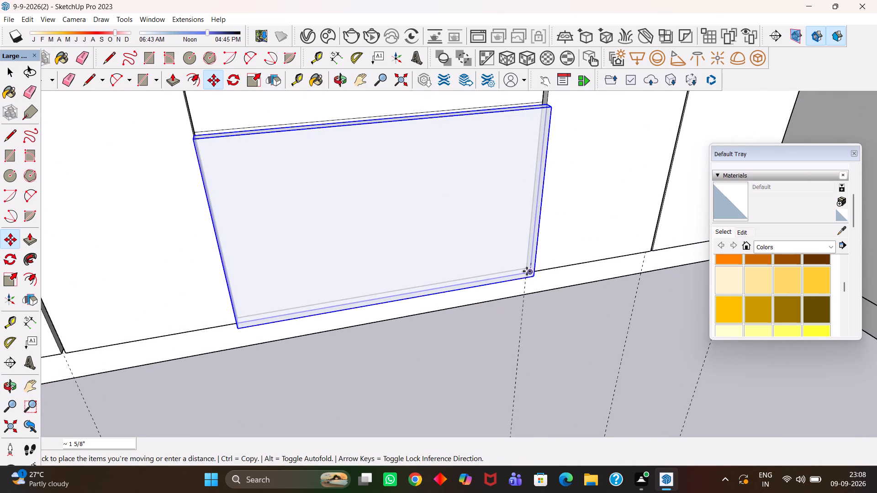
{"action": "left_click", "coordinate": [527, 271]}
Snap the drawer front's rear lower corner onto the bottom drawer section's corner beside the fourth door.
{"action": "scroll", "coordinate": [523, 274], "scroll_direction": "down", "scroll_amount": 4}
{"action": "scroll", "coordinate": [536, 283], "scroll_direction": "up", "scroll_amount": 1}
{"action": "middle_click_drag", "start_coordinate": [536, 283], "coordinate": [421, 248]}
{"action": "scroll", "coordinate": [424, 251], "scroll_direction": "up", "scroll_amount": 11}
{"action": "middle_click_drag", "start_coordinate": [559, 303], "coordinate": [536, 273]}
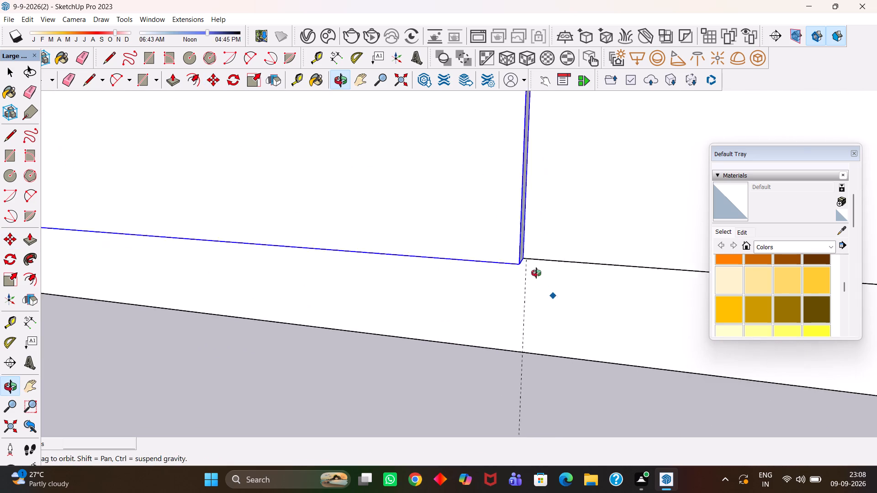
{"action": "middle_click_drag", "start_coordinate": [536, 273], "coordinate": [522, 208]}
{"action": "scroll", "coordinate": [528, 211], "scroll_direction": "up", "scroll_amount": 5}
{"action": "middle_click_drag", "start_coordinate": [509, 209], "coordinate": [512, 177]}
{"action": "scroll", "coordinate": [508, 206], "scroll_direction": "up", "scroll_amount": 2}
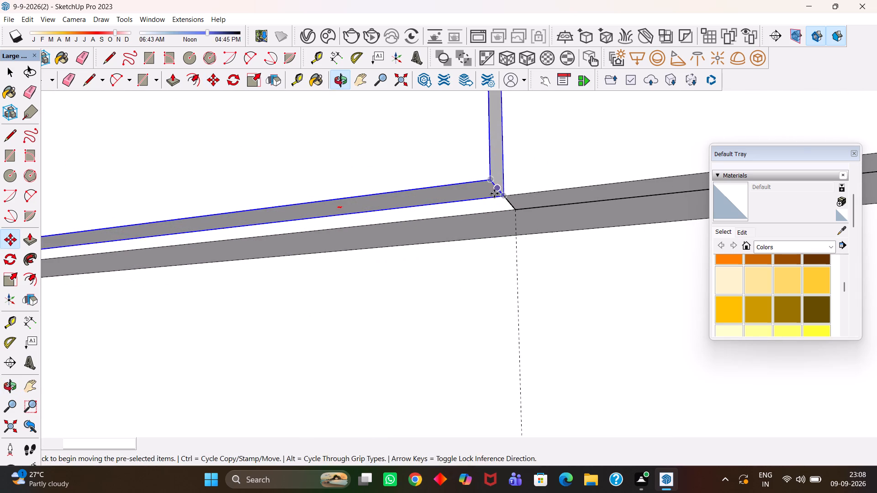
{"action": "left_click", "coordinate": [502, 195]}
{"action": "left_click", "coordinate": [512, 212]}
Copy the grouped bottom drawer front straight up so it sits directly on top of the original.
{"action": "key", "text": "h"}
{"action": "scroll", "coordinate": [510, 217], "scroll_direction": "down", "scroll_amount": 20}
{"action": "scroll", "coordinate": [510, 217], "scroll_direction": "down", "scroll_amount": 4}
{"action": "scroll", "coordinate": [405, 216], "scroll_direction": "up", "scroll_amount": 1}
{"action": "middle_click_drag", "start_coordinate": [404, 216], "coordinate": [487, 314]}
{"action": "scroll", "coordinate": [487, 315], "scroll_direction": "down", "scroll_amount": 2}
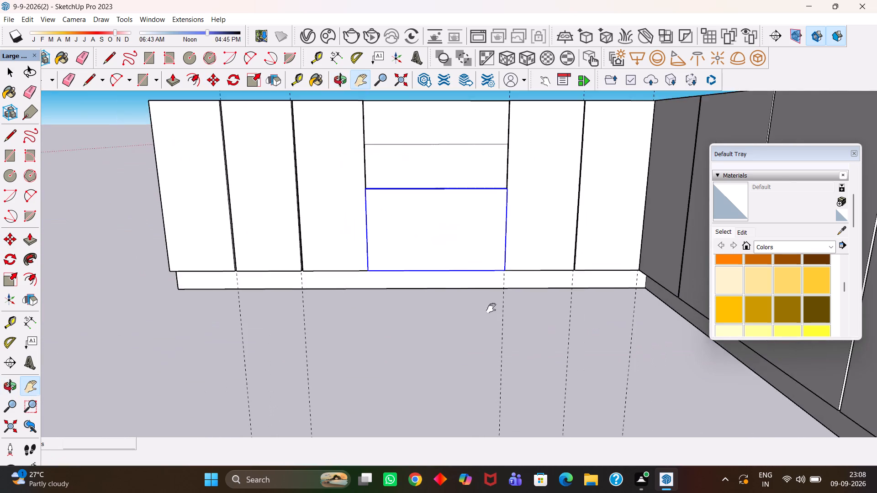
{"action": "middle_click_drag", "start_coordinate": [440, 243], "coordinate": [472, 304]}
{"action": "scroll", "coordinate": [444, 257], "scroll_direction": "down", "scroll_amount": 3}
{"action": "middle_click_drag", "start_coordinate": [443, 252], "coordinate": [441, 291]}
{"action": "scroll", "coordinate": [473, 266], "scroll_direction": "up", "scroll_amount": 4}
{"action": "key", "text": "m"}
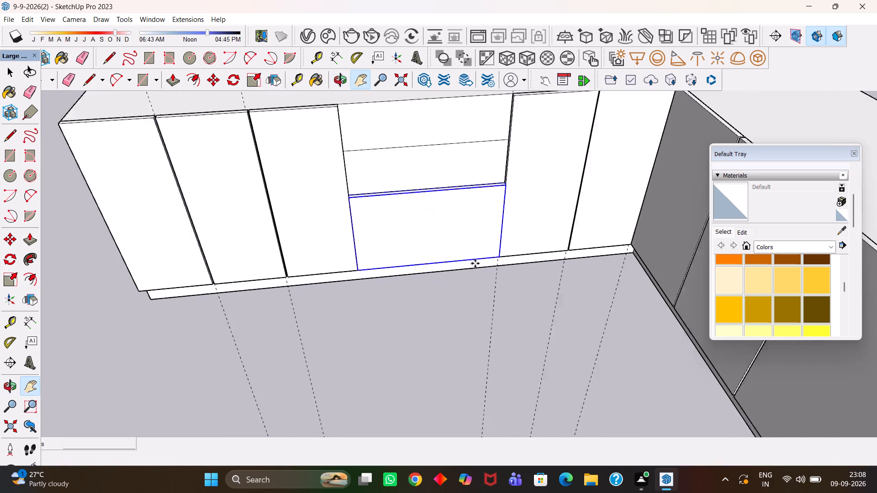
{"action": "left_click", "coordinate": [502, 255]}
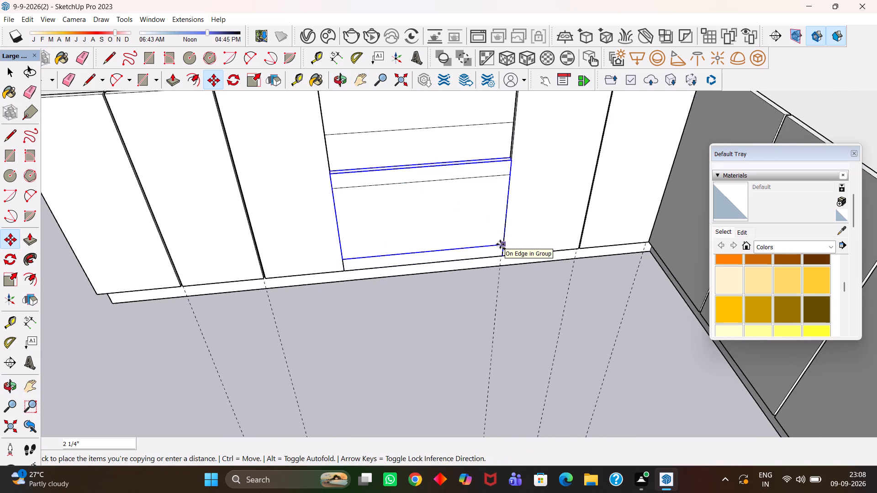
{"action": "scroll", "coordinate": [497, 226], "scroll_direction": "down", "scroll_amount": 4}
{"action": "key", "text": "h"}
{"action": "left_click_drag", "start_coordinate": [497, 208], "coordinate": [504, 280]}
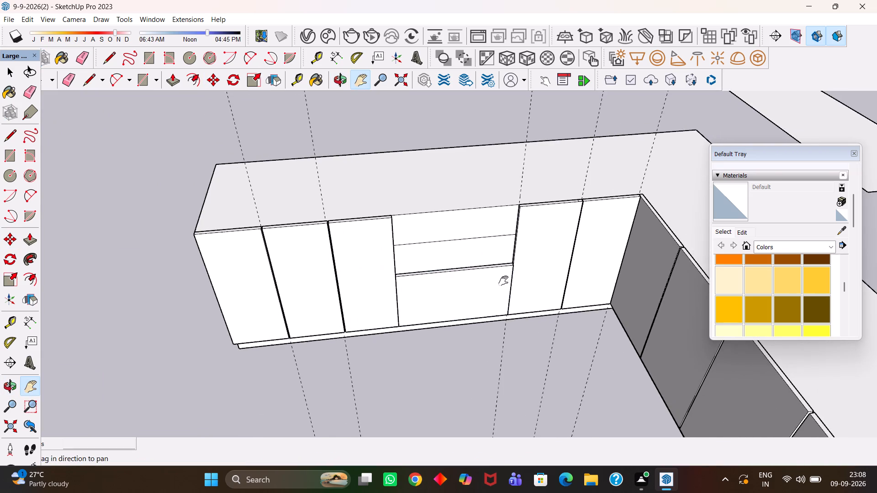
{"action": "scroll", "coordinate": [500, 278], "scroll_direction": "up", "scroll_amount": 7}
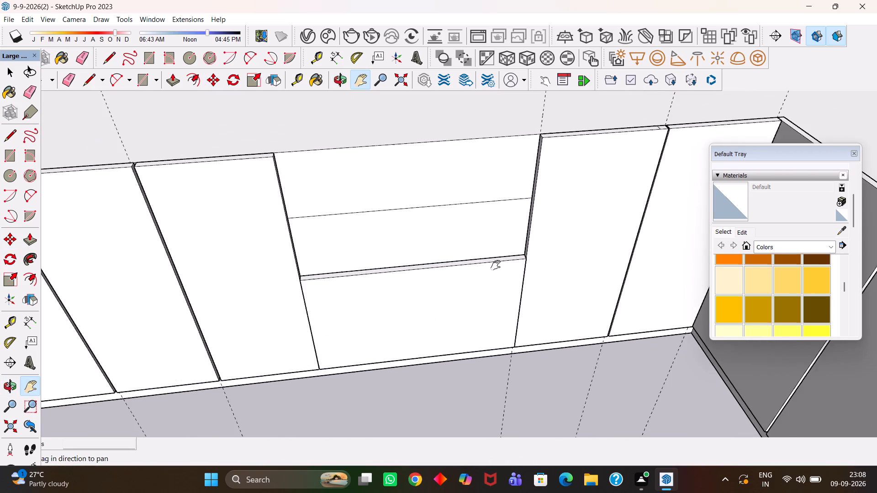
{"action": "middle_click", "coordinate": [507, 262]}
{"action": "scroll", "coordinate": [511, 264], "scroll_direction": "up", "scroll_amount": 2}
{"action": "key", "text": "Escape"}
{"action": "left_click", "coordinate": [531, 257]}
{"action": "scroll", "coordinate": [512, 265], "scroll_direction": "down", "scroll_amount": 2}
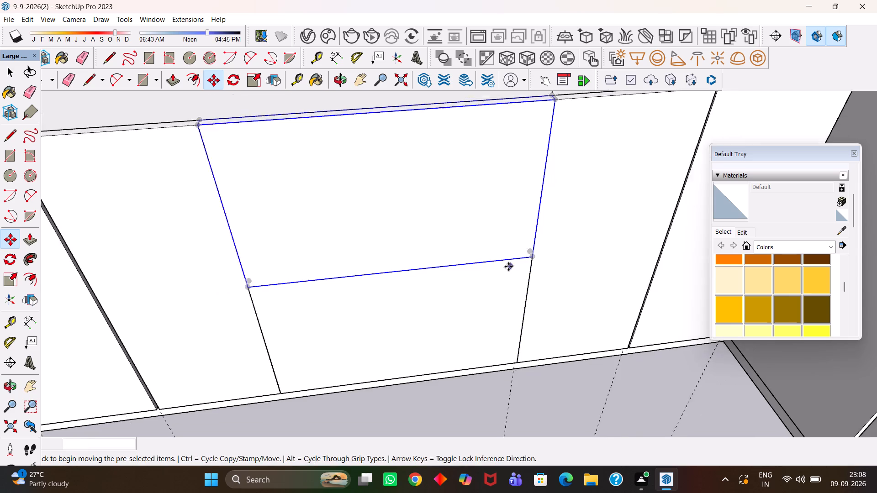
Inside the copied front's group, push its top face down about 7 1/4" to fit the middle drawer section.
{"action": "scroll", "coordinate": [508, 267], "scroll_direction": "down", "scroll_amount": 3}
{"action": "middle_click_drag", "start_coordinate": [497, 233], "coordinate": [477, 269]}
{"action": "scroll", "coordinate": [497, 233], "scroll_direction": "up", "scroll_amount": 2}
{"action": "scroll", "coordinate": [477, 269], "scroll_direction": "up", "scroll_amount": 2}
{"action": "key", "text": "h"}
{"action": "left_click_drag", "start_coordinate": [475, 194], "coordinate": [480, 212]}
{"action": "middle_click_drag", "start_coordinate": [470, 213], "coordinate": [469, 229]}
{"action": "scroll", "coordinate": [469, 229], "scroll_direction": "up", "scroll_amount": 2}
{"action": "key", "text": "space"}
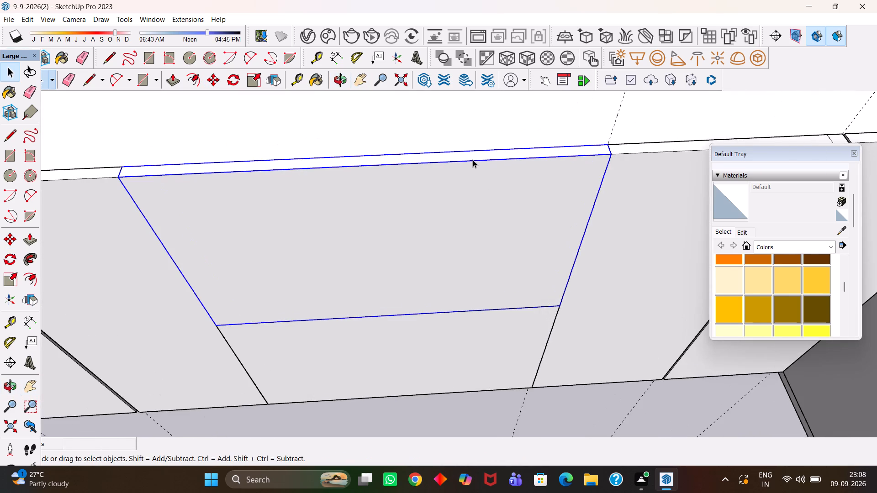
{"action": "double_click", "coordinate": [471, 157]}
{"action": "left_click", "coordinate": [471, 154]}
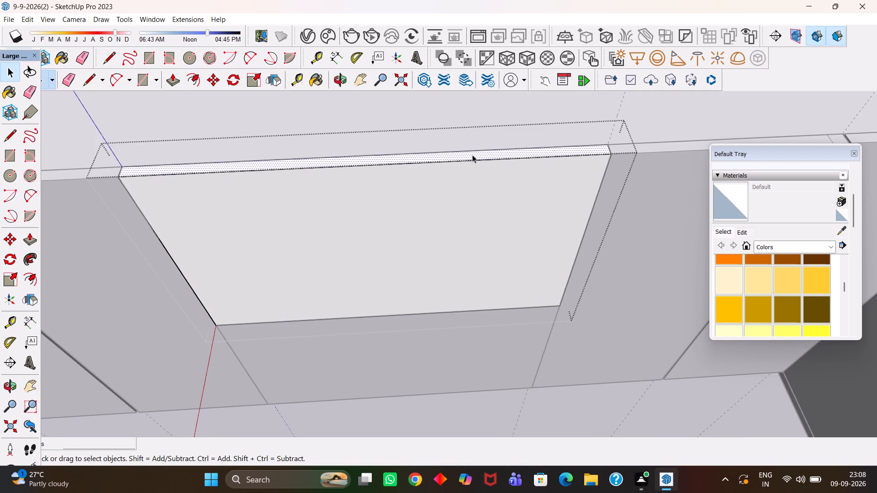
{"action": "key", "text": "p"}
{"action": "left_click", "coordinate": [472, 155]}
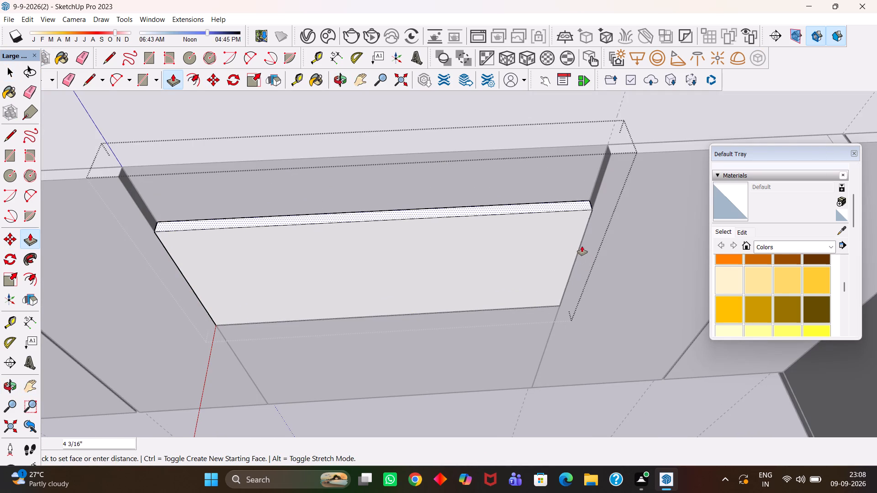
{"action": "left_click", "coordinate": [553, 265]}
{"action": "middle_click_drag", "start_coordinate": [528, 286], "coordinate": [527, 191]}
{"action": "middle_click_drag", "start_coordinate": [527, 191], "coordinate": [527, 199]}
{"action": "scroll", "coordinate": [527, 199], "scroll_direction": "down", "scroll_amount": 3}
{"action": "middle_click_drag", "start_coordinate": [518, 234], "coordinate": [518, 238]}
{"action": "scroll", "coordinate": [518, 239], "scroll_direction": "down", "scroll_amount": 1}
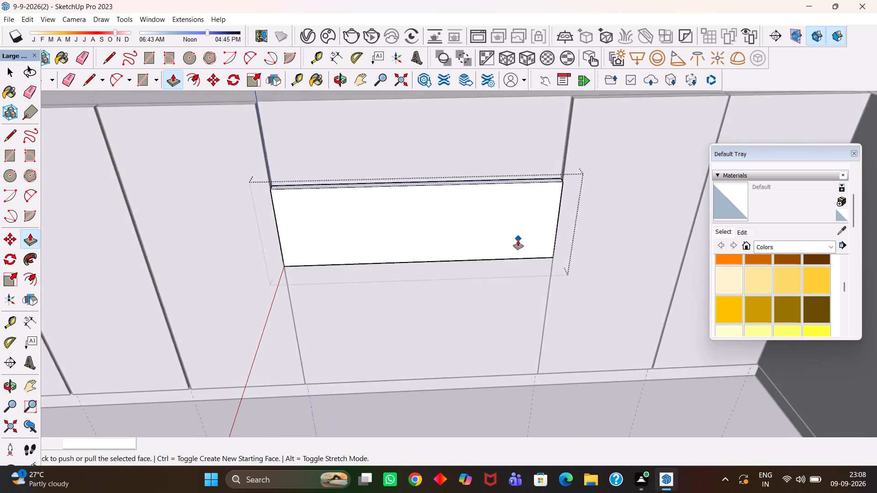
{"action": "scroll", "coordinate": [518, 240], "scroll_direction": "down", "scroll_amount": 2}
{"action": "key", "text": "space"}
{"action": "left_click", "coordinate": [520, 386]}
{"action": "left_click", "coordinate": [505, 239]}
{"action": "scroll", "coordinate": [532, 286], "scroll_direction": "down", "scroll_amount": 3}
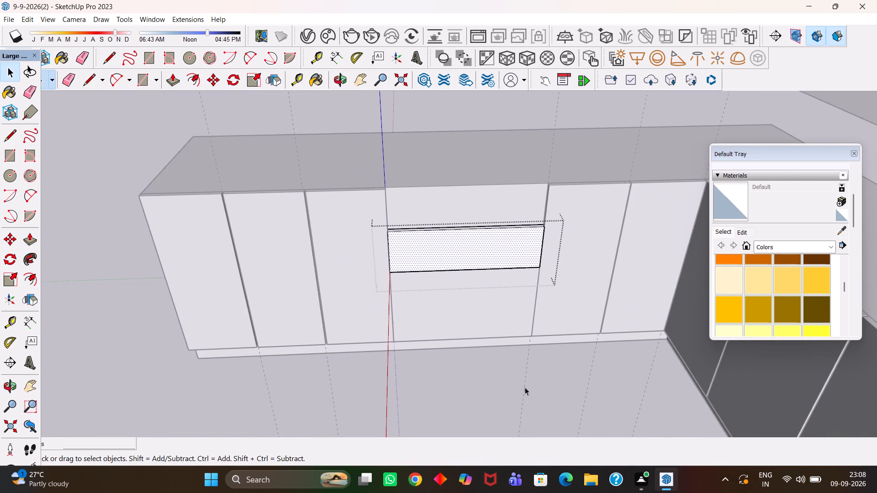
{"action": "double_click", "coordinate": [490, 375]}
Copy the middle drawer front 6 13/16" upward onto the top drawer section.
{"action": "left_click", "coordinate": [519, 245]}
{"action": "scroll", "coordinate": [526, 255], "scroll_direction": "up", "scroll_amount": 4}
{"action": "middle_click_drag", "start_coordinate": [531, 255], "coordinate": [523, 262]}
{"action": "scroll", "coordinate": [523, 262], "scroll_direction": "up", "scroll_amount": 1}
{"action": "key", "text": "m"}
{"action": "left_click", "coordinate": [548, 279]}
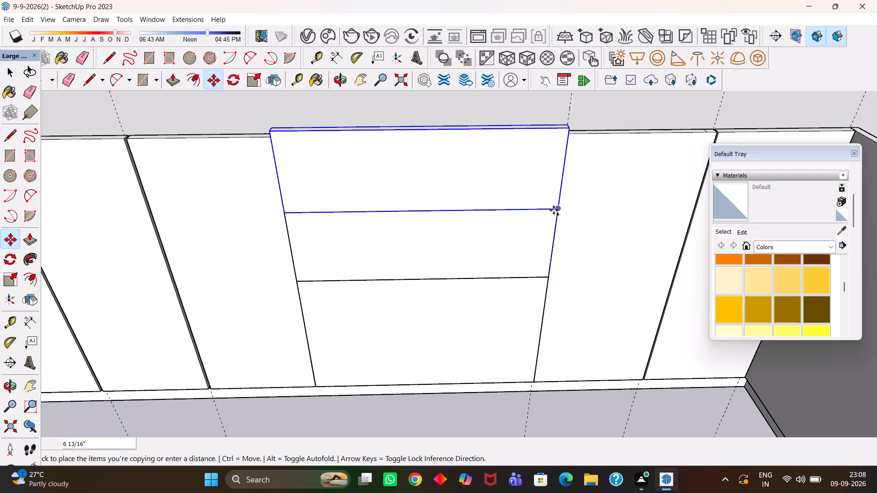
{"action": "left_click", "coordinate": [555, 210]}
Inside the top drawer front's group, push its top face down 1/2" to align with the neighbouring doors' top edge.
{"action": "middle_click_drag", "start_coordinate": [517, 172], "coordinate": [476, 270]}
{"action": "scroll", "coordinate": [491, 225], "scroll_direction": "up", "scroll_amount": 2}
{"action": "scroll", "coordinate": [544, 220], "scroll_direction": "up", "scroll_amount": 3}
{"action": "key", "text": "space"}
{"action": "double_click", "coordinate": [543, 203]}
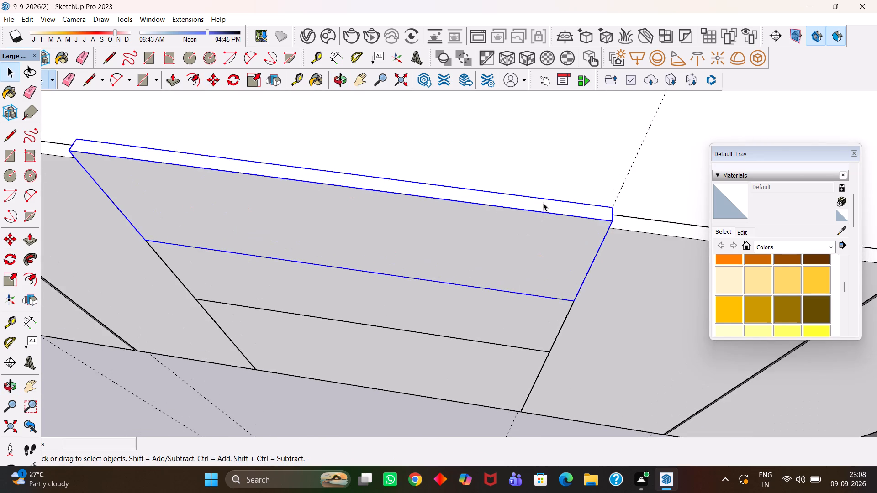
{"action": "left_click", "coordinate": [550, 204]}
{"action": "key", "text": "p"}
{"action": "left_click", "coordinate": [555, 209]}
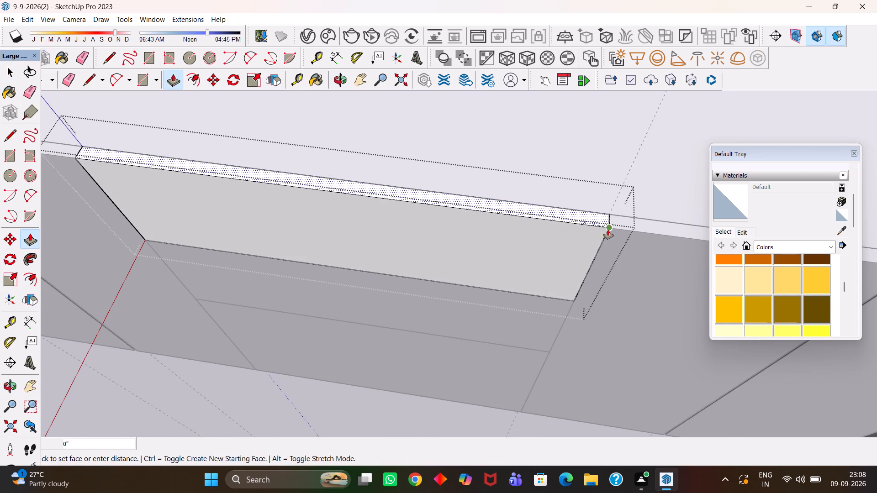
{"action": "left_click", "coordinate": [622, 230]}
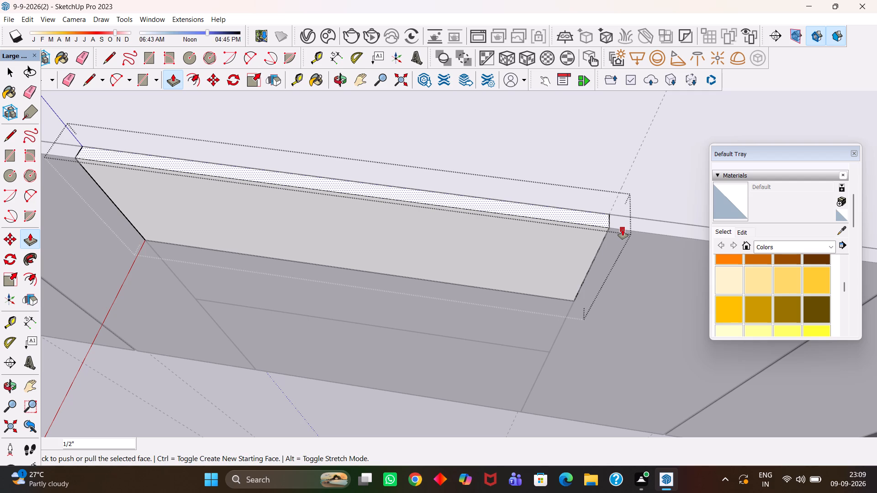
{"action": "key", "text": "h"}
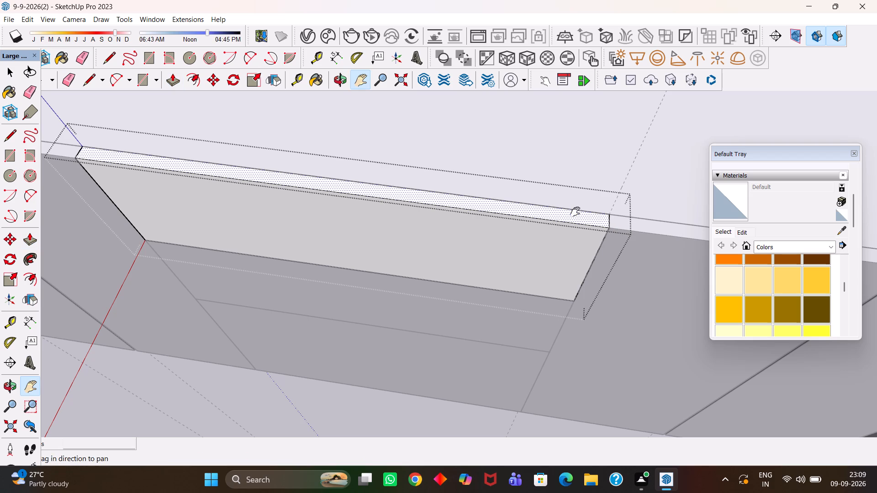
{"action": "scroll", "coordinate": [570, 210], "scroll_direction": "down", "scroll_amount": 9}
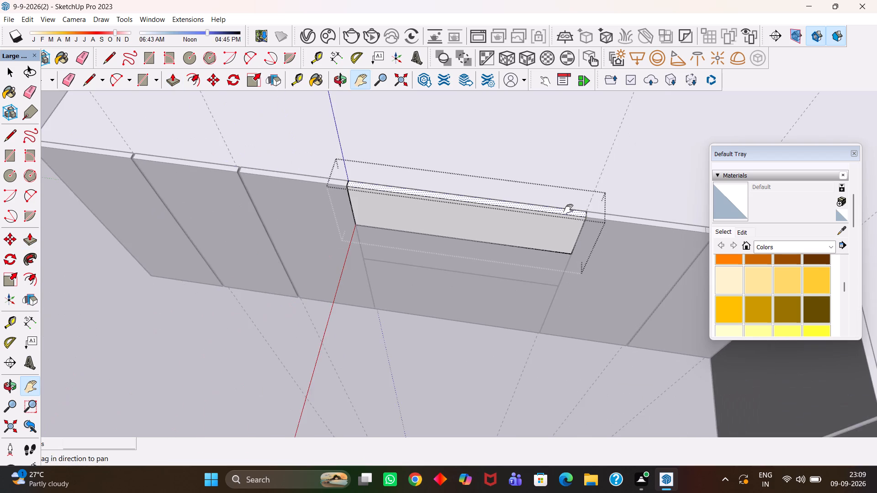
{"action": "scroll", "coordinate": [568, 209], "scroll_direction": "down", "scroll_amount": 13}
{"action": "scroll", "coordinate": [506, 264], "scroll_direction": "up", "scroll_amount": 5}
{"action": "middle_click_drag", "start_coordinate": [509, 267], "coordinate": [519, 269]}
{"action": "key", "text": "space"}
{"action": "double_click", "coordinate": [511, 277]}
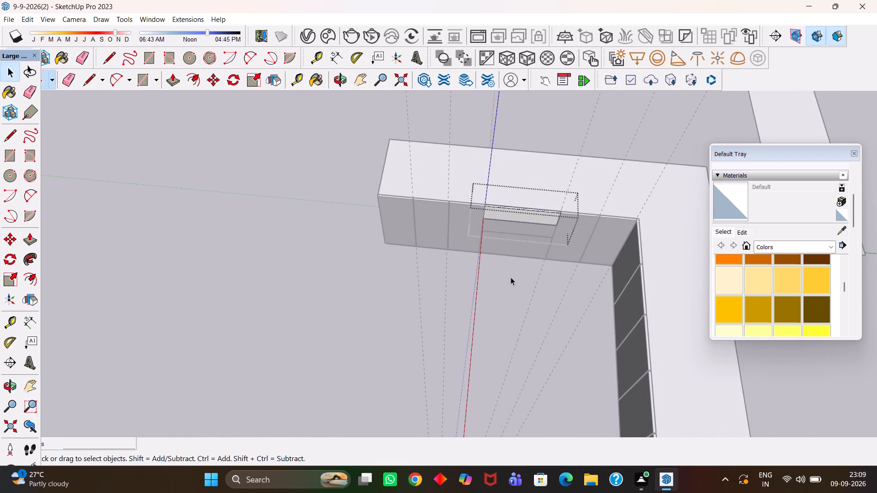
Erase all the dashed construction guides crossing the counter's second wing.
{"action": "scroll", "coordinate": [510, 277], "scroll_direction": "up", "scroll_amount": 3}
{"action": "scroll", "coordinate": [507, 273], "scroll_direction": "down", "scroll_amount": 4}
{"action": "middle_click_drag", "start_coordinate": [497, 274], "coordinate": [548, 254]}
{"action": "scroll", "coordinate": [552, 255], "scroll_direction": "up", "scroll_amount": 1}
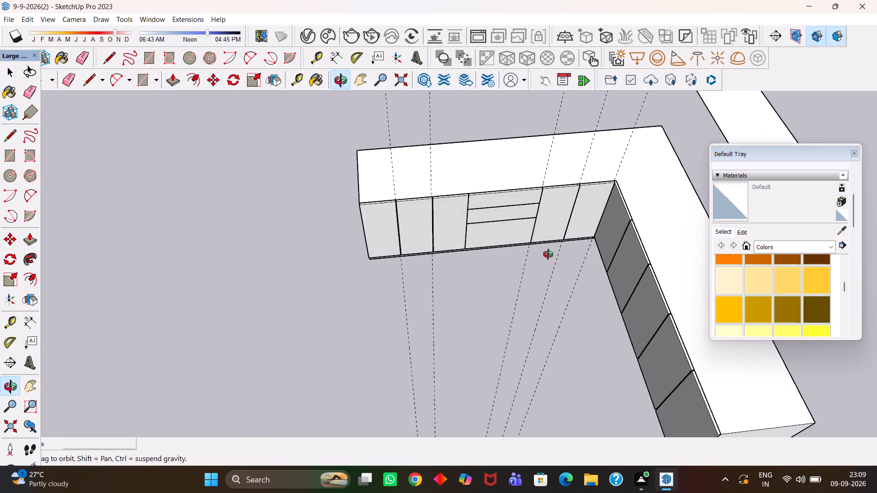
{"action": "middle_click_drag", "start_coordinate": [548, 254], "coordinate": [547, 253]}
{"action": "scroll", "coordinate": [478, 280], "scroll_direction": "up", "scroll_amount": 4}
{"action": "key", "text": "e"}
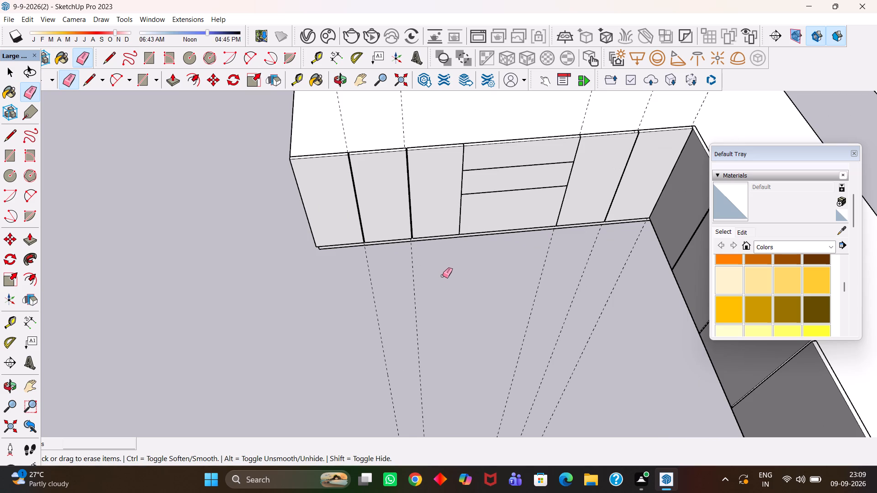
{"action": "left_click_drag", "start_coordinate": [443, 278], "coordinate": [388, 303]}
{"action": "scroll", "coordinate": [395, 299], "scroll_direction": "up", "scroll_amount": 2}
{"action": "left_click_drag", "start_coordinate": [395, 299], "coordinate": [331, 313]}
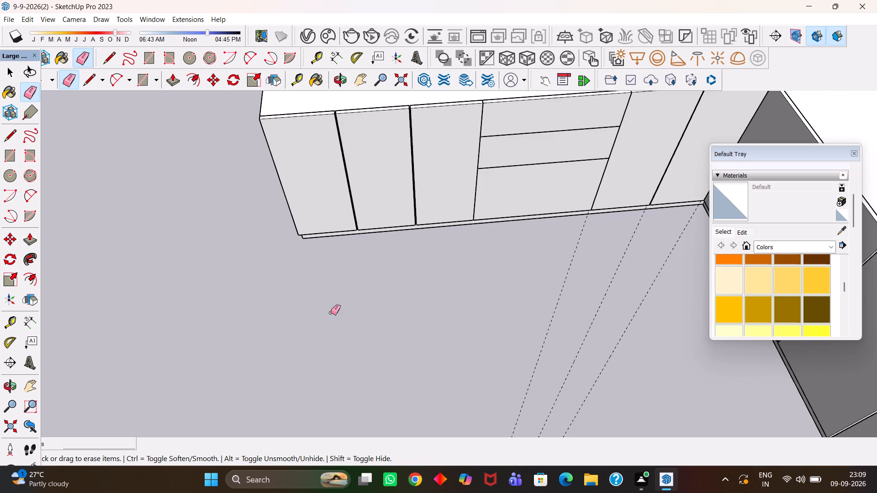
{"action": "left_click_drag", "start_coordinate": [331, 313], "coordinate": [329, 310]}
{"action": "left_click_drag", "start_coordinate": [361, 307], "coordinate": [639, 359]}
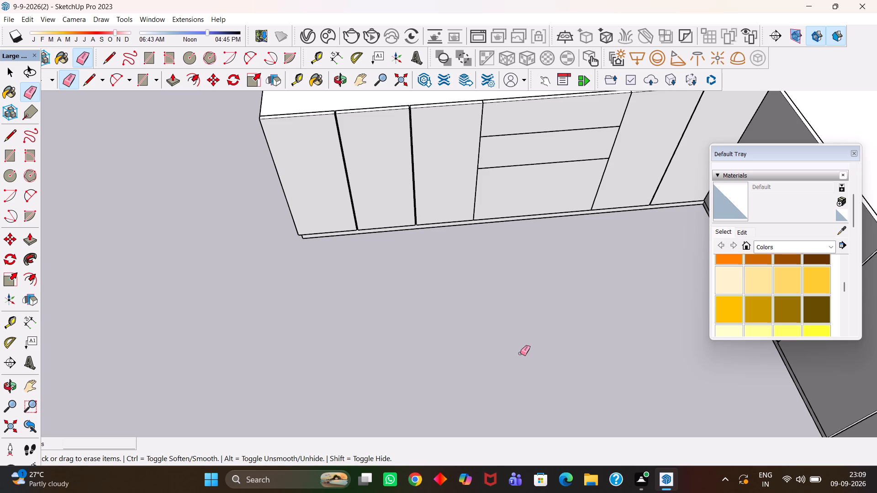
Save the model with the finished door and drawer fronts.
{"action": "key", "text": "h"}
{"action": "scroll", "coordinate": [527, 349], "scroll_direction": "up", "scroll_amount": 4}
{"action": "scroll", "coordinate": [523, 350], "scroll_direction": "down", "scroll_amount": 14}
{"action": "middle_click_drag", "start_coordinate": [487, 343], "coordinate": [549, 332]}
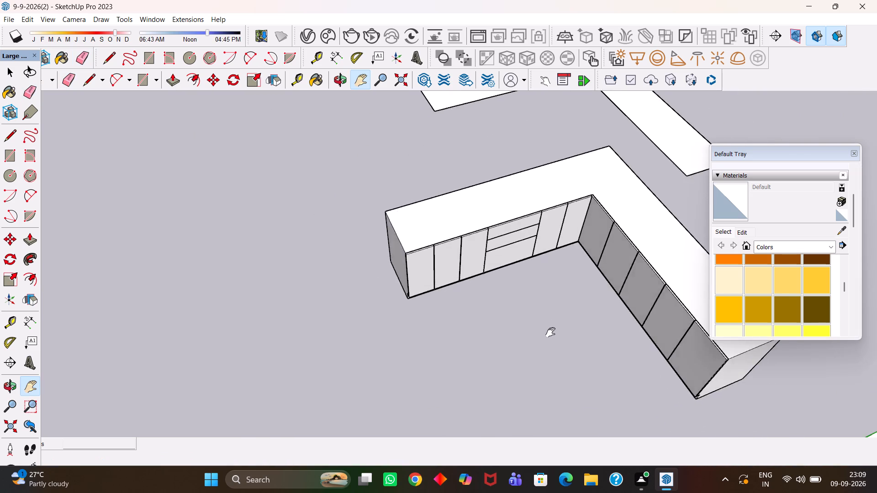
{"action": "scroll", "coordinate": [552, 333], "scroll_direction": "down", "scroll_amount": 4}
{"action": "middle_click_drag", "start_coordinate": [556, 337], "coordinate": [528, 333]}
{"action": "scroll", "coordinate": [554, 336], "scroll_direction": "up", "scroll_amount": 2}
{"action": "key", "text": "ctrl+s"}
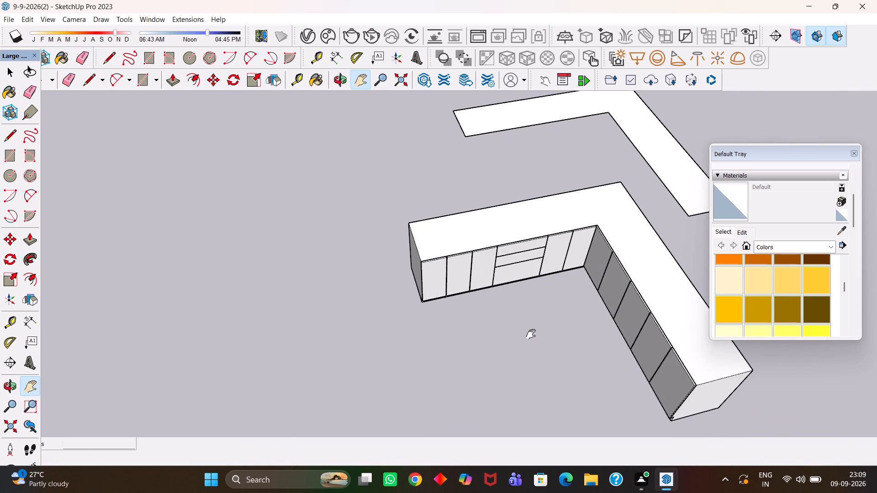
Examine the L-shaped counter and the separate L-shaped face beside it from above.
{"action": "scroll", "coordinate": [531, 335], "scroll_direction": "up", "scroll_amount": 1}
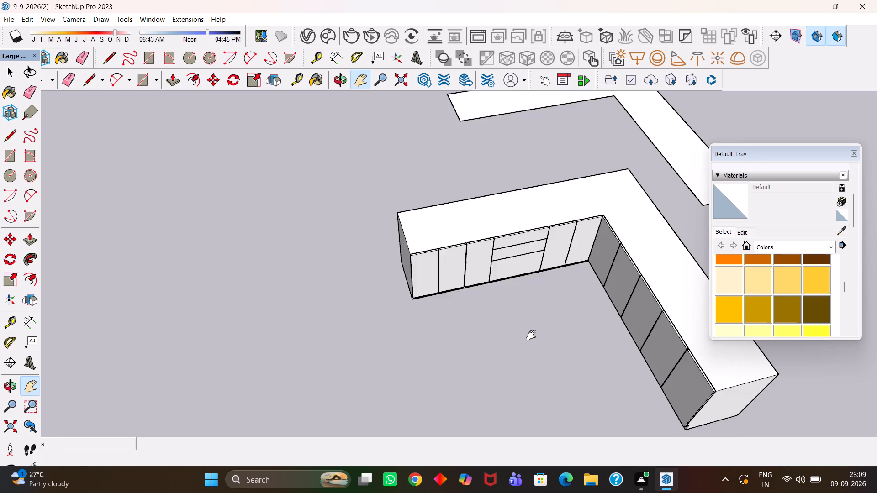
{"action": "scroll", "coordinate": [531, 335], "scroll_direction": "down", "scroll_amount": 5}
{"action": "left_click_drag", "start_coordinate": [554, 332], "coordinate": [438, 341]}
{"action": "middle_click_drag", "start_coordinate": [442, 308], "coordinate": [443, 344]}
{"action": "scroll", "coordinate": [439, 336], "scroll_direction": "up", "scroll_amount": 1}
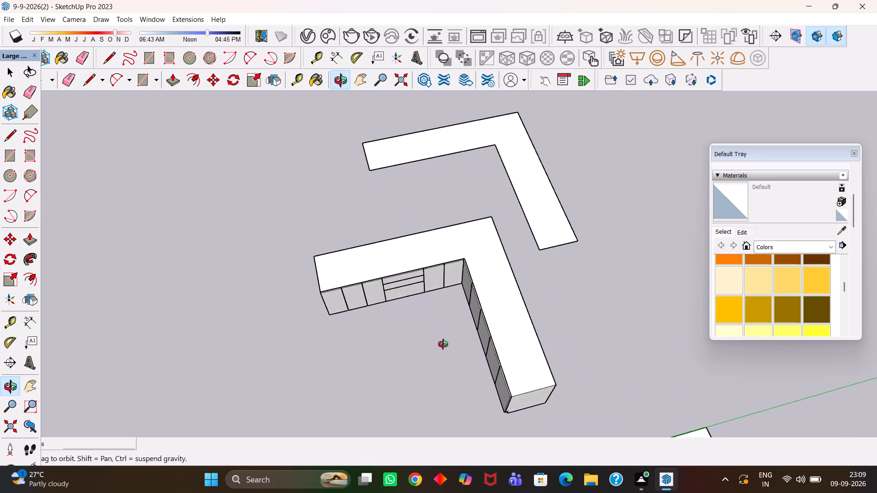
{"action": "middle_click_drag", "start_coordinate": [443, 344], "coordinate": [429, 345]}
{"action": "scroll", "coordinate": [429, 345], "scroll_direction": "down", "scroll_amount": 2}
{"action": "middle_click_drag", "start_coordinate": [443, 315], "coordinate": [420, 357]}
{"action": "scroll", "coordinate": [420, 357], "scroll_direction": "up", "scroll_amount": 2}
{"action": "scroll", "coordinate": [424, 342], "scroll_direction": "down", "scroll_amount": 3}
{"action": "middle_click_drag", "start_coordinate": [429, 314], "coordinate": [423, 344]}
{"action": "scroll", "coordinate": [423, 344], "scroll_direction": "up", "scroll_amount": 1}
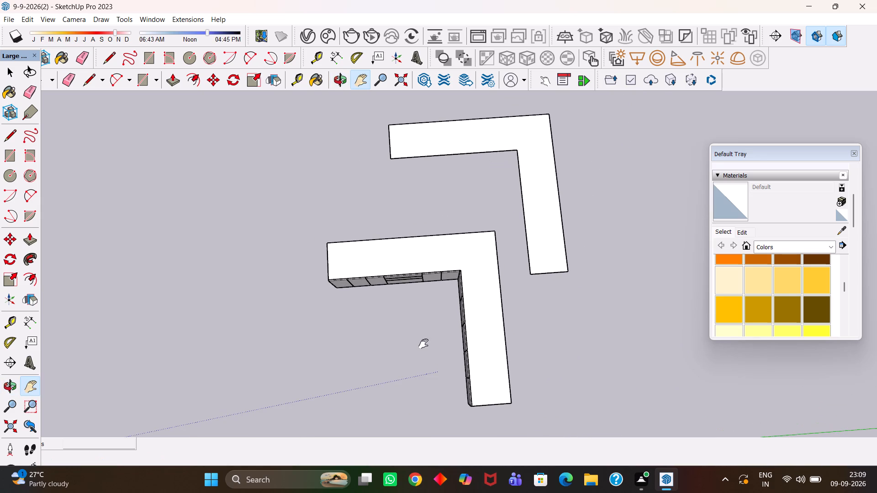
{"action": "scroll", "coordinate": [428, 343], "scroll_direction": "down", "scroll_amount": 2}
{"action": "middle_click", "coordinate": [433, 338]}
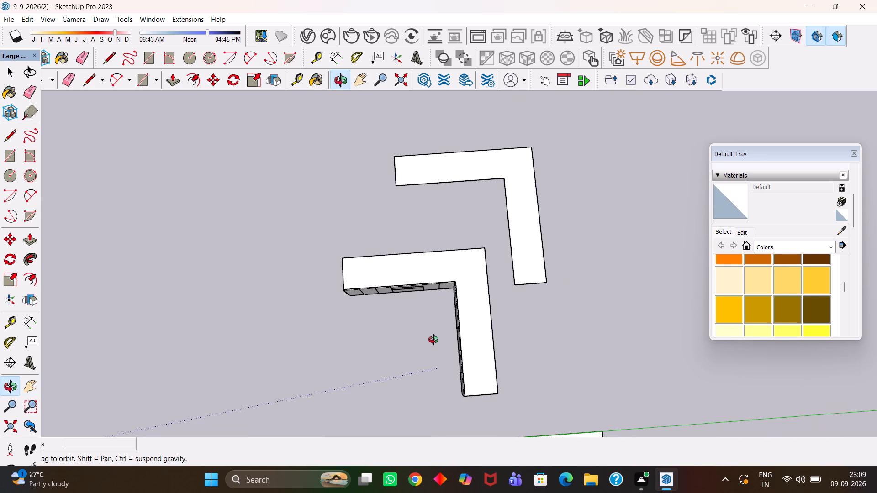
{"action": "scroll", "coordinate": [433, 340], "scroll_direction": "up", "scroll_amount": 1}
{"action": "key", "text": "space"}
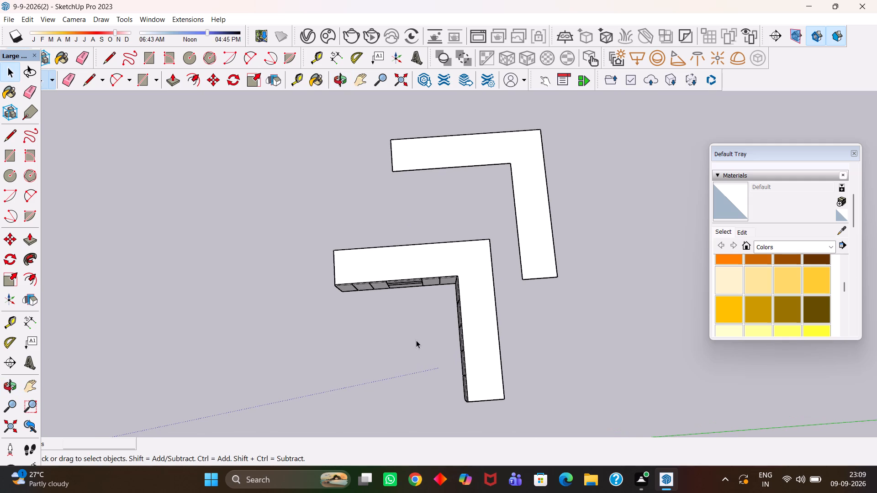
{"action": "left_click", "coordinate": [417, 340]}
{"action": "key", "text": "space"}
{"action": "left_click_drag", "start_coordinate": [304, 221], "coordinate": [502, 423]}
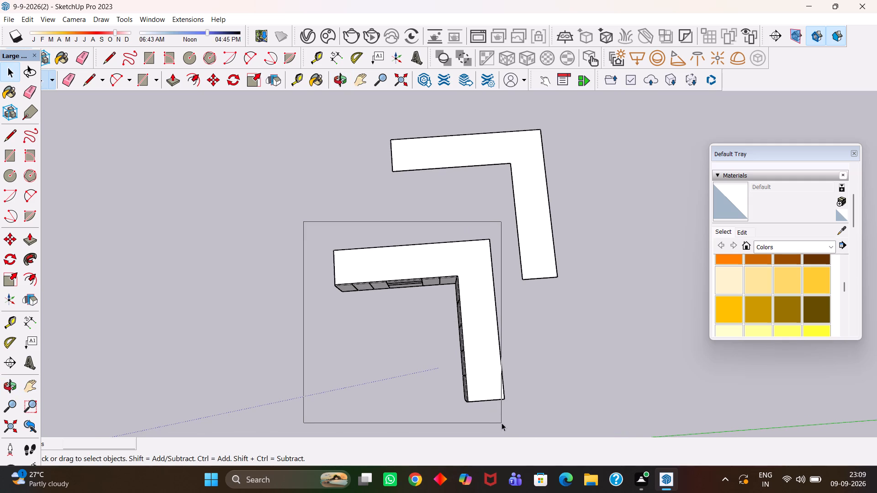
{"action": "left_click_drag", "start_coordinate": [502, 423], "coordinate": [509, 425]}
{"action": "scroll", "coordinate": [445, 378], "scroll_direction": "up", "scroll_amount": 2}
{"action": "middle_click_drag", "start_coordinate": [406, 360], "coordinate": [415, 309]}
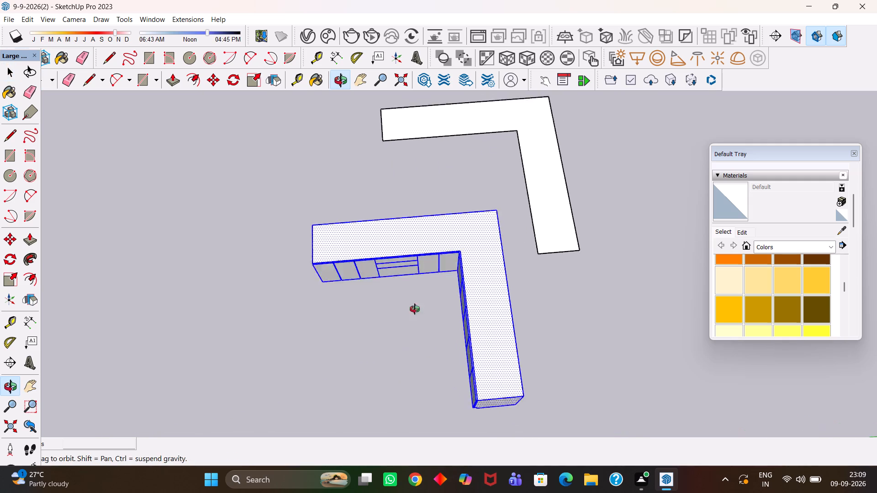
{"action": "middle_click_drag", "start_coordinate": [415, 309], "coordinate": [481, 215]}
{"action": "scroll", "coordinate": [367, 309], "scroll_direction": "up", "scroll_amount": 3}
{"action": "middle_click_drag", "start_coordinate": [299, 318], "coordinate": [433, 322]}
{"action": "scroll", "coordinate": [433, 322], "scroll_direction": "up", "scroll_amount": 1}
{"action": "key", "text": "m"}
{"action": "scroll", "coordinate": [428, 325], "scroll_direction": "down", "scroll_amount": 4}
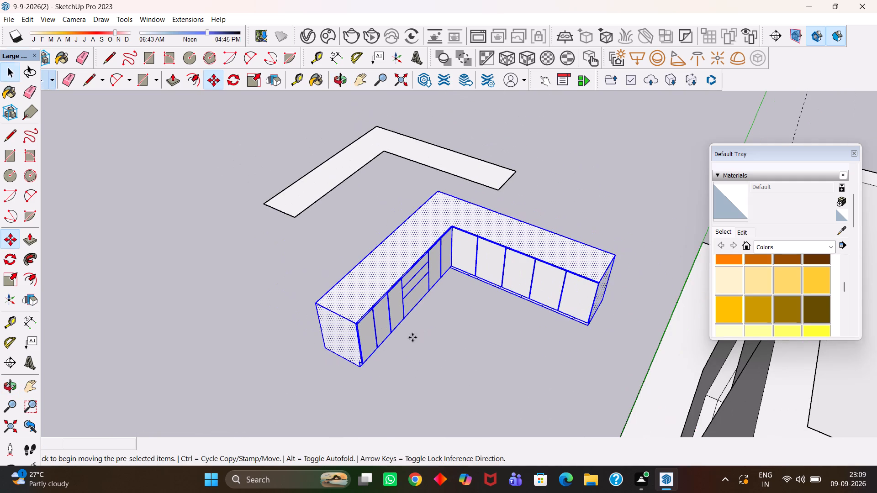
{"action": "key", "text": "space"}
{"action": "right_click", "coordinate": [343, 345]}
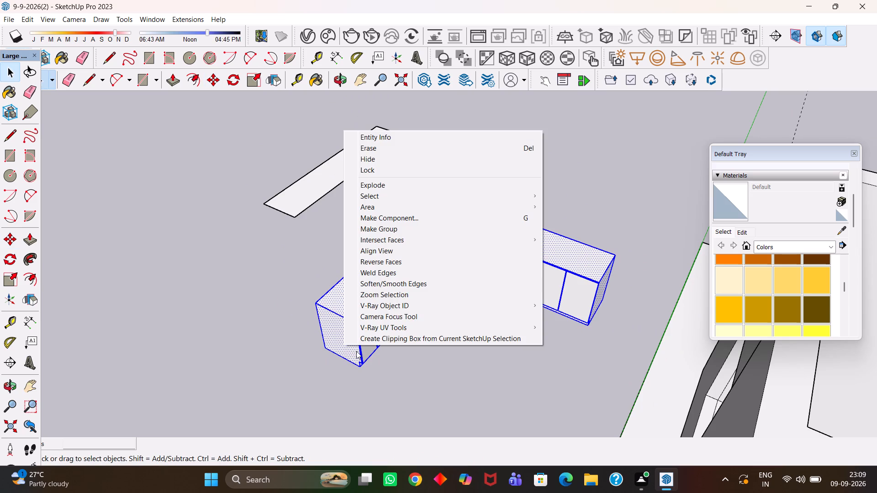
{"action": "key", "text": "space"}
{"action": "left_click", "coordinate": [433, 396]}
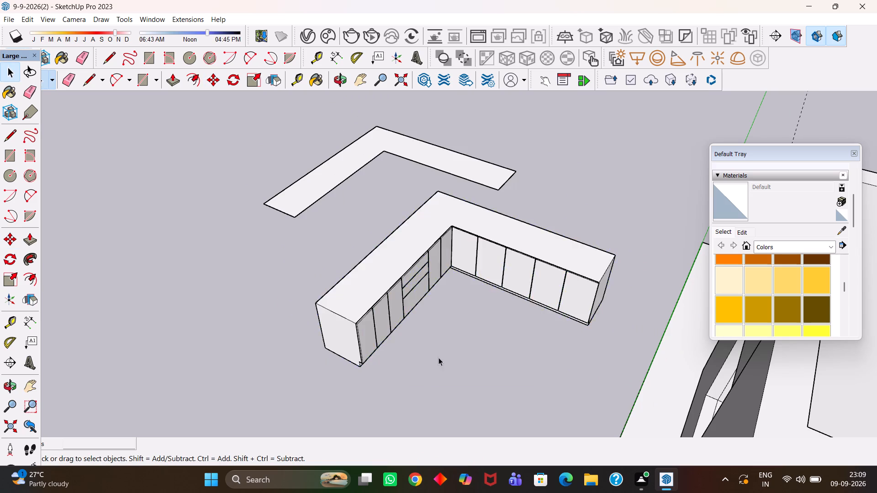
Extrude the separate L-shaped face beside the counter to a thickness of 1".
{"action": "middle_click_drag", "start_coordinate": [442, 353], "coordinate": [339, 351]}
{"action": "scroll", "coordinate": [379, 359], "scroll_direction": "up", "scroll_amount": 1}
{"action": "scroll", "coordinate": [322, 265], "scroll_direction": "up", "scroll_amount": 10}
{"action": "scroll", "coordinate": [322, 275], "scroll_direction": "down", "scroll_amount": 9}
{"action": "key", "text": "h"}
{"action": "scroll", "coordinate": [426, 287], "scroll_direction": "up", "scroll_amount": 1}
{"action": "middle_click_drag", "start_coordinate": [427, 286], "coordinate": [420, 289]}
{"action": "scroll", "coordinate": [418, 289], "scroll_direction": "down", "scroll_amount": 2}
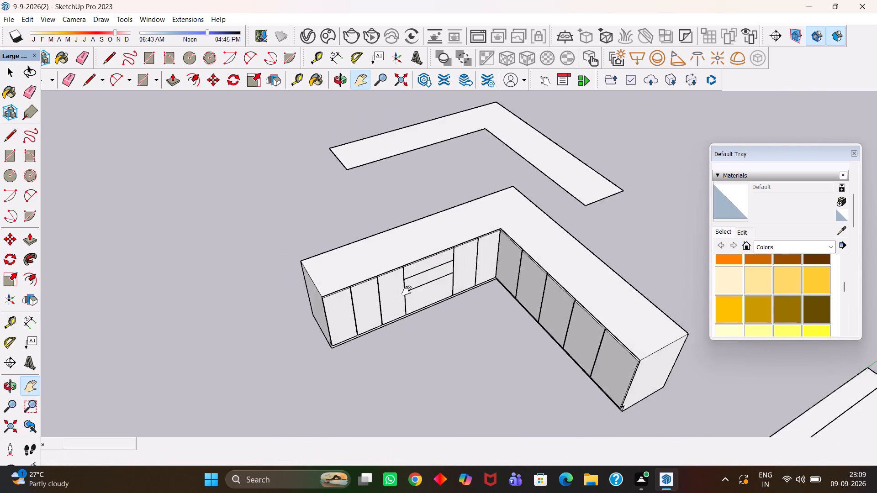
{"action": "scroll", "coordinate": [407, 291], "scroll_direction": "down", "scroll_amount": 2}
{"action": "left_click_drag", "start_coordinate": [461, 240], "coordinate": [431, 307]}
{"action": "middle_click_drag", "start_coordinate": [469, 294], "coordinate": [450, 315]}
{"action": "scroll", "coordinate": [454, 309], "scroll_direction": "up", "scroll_amount": 3}
{"action": "key", "text": "space"}
{"action": "double_click", "coordinate": [546, 245]}
{"action": "left_click", "coordinate": [549, 237]}
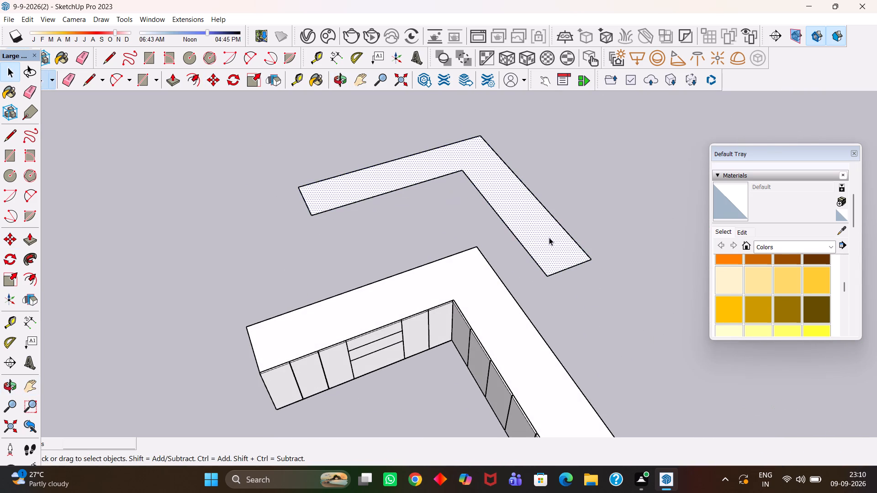
{"action": "key", "text": "p"}
{"action": "left_click", "coordinate": [553, 244]}
{"action": "type", "text": "1\""}
{"action": "key", "text": "Return"}
Group the whole extruded L-shaped slab.
{"action": "scroll", "coordinate": [548, 235], "scroll_direction": "down", "scroll_amount": 4}
{"action": "key", "text": "space"}
{"action": "left_click", "coordinate": [601, 220]}
{"action": "triple_click", "coordinate": [549, 233]}
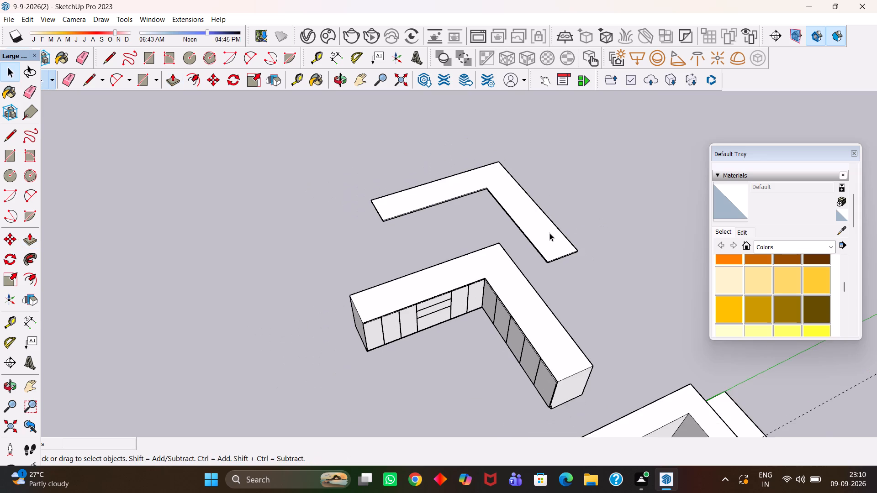
{"action": "right_click", "coordinate": [550, 234]}
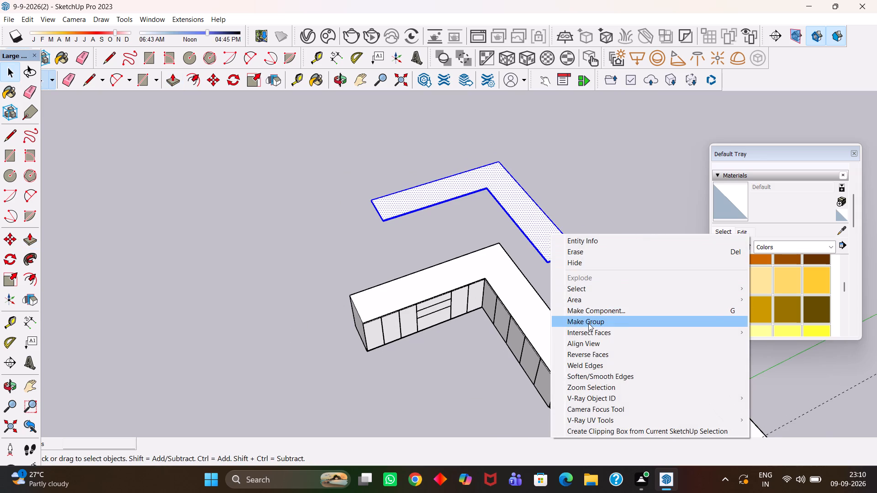
{"action": "left_click", "coordinate": [588, 323]}
Move the slab group onto the counter with matching corners, raising it by its own thickness to rest on top.
{"action": "scroll", "coordinate": [549, 289], "scroll_direction": "up", "scroll_amount": 11}
{"action": "key", "text": "m"}
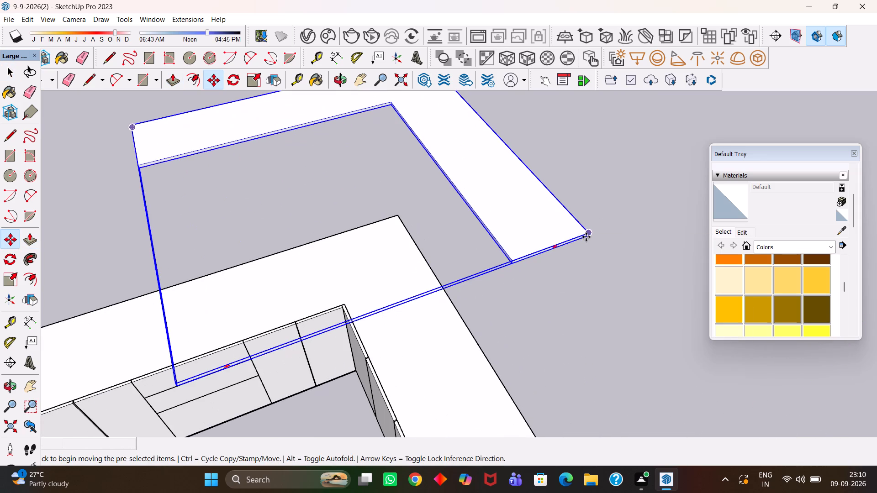
{"action": "left_click", "coordinate": [586, 237]}
{"action": "key", "text": "h"}
{"action": "scroll", "coordinate": [532, 276], "scroll_direction": "down", "scroll_amount": 5}
{"action": "left_click_drag", "start_coordinate": [514, 333], "coordinate": [489, 227]}
{"action": "middle_click_drag", "start_coordinate": [484, 246], "coordinate": [487, 276]}
{"action": "key", "text": "Escape"}
{"action": "scroll", "coordinate": [497, 299], "scroll_direction": "up", "scroll_amount": 1}
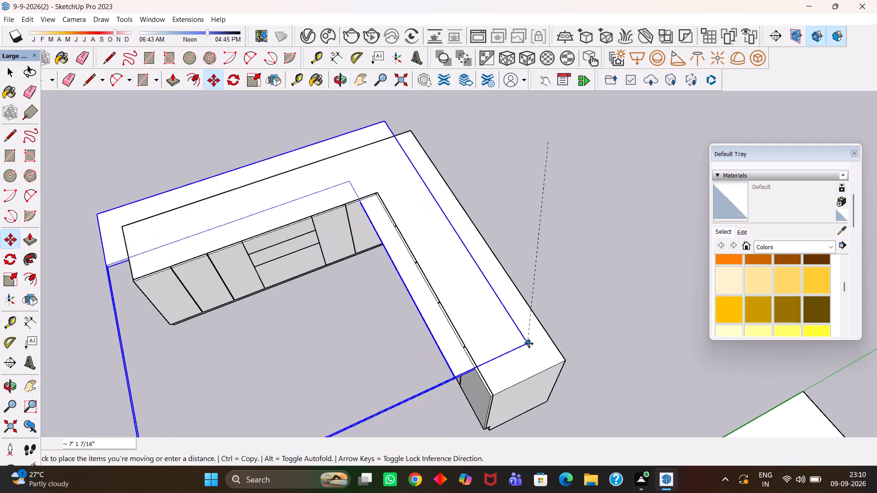
{"action": "left_click", "coordinate": [563, 359]}
{"action": "scroll", "coordinate": [567, 369], "scroll_direction": "up", "scroll_amount": 12}
{"action": "middle_click_drag", "start_coordinate": [558, 366], "coordinate": [532, 343]}
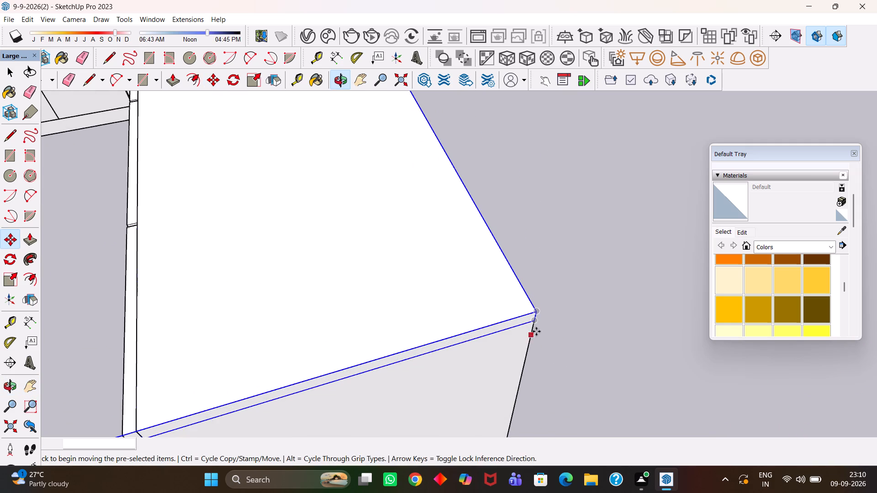
{"action": "left_click", "coordinate": [537, 320]}
{"action": "left_click", "coordinate": [536, 312]}
Examine how the slab sits on the L-shaped counter from several sides and from above.
{"action": "scroll", "coordinate": [521, 305], "scroll_direction": "down", "scroll_amount": 3}
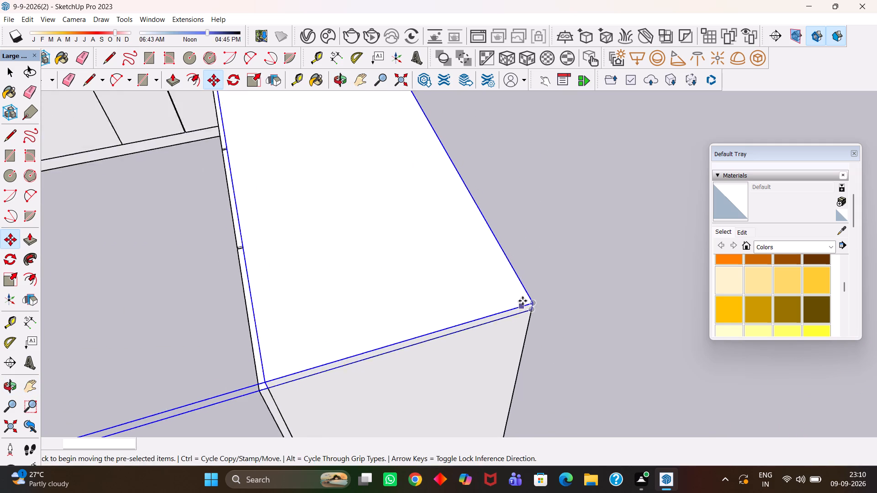
{"action": "scroll", "coordinate": [523, 301], "scroll_direction": "down", "scroll_amount": 7}
{"action": "scroll", "coordinate": [469, 298], "scroll_direction": "up", "scroll_amount": 1}
{"action": "middle_click_drag", "start_coordinate": [500, 294], "coordinate": [548, 289]}
{"action": "scroll", "coordinate": [548, 289], "scroll_direction": "up", "scroll_amount": 1}
{"action": "middle_click_drag", "start_coordinate": [390, 285], "coordinate": [551, 312]}
{"action": "scroll", "coordinate": [551, 312], "scroll_direction": "down", "scroll_amount": 3}
{"action": "scroll", "coordinate": [494, 299], "scroll_direction": "down", "scroll_amount": 3}
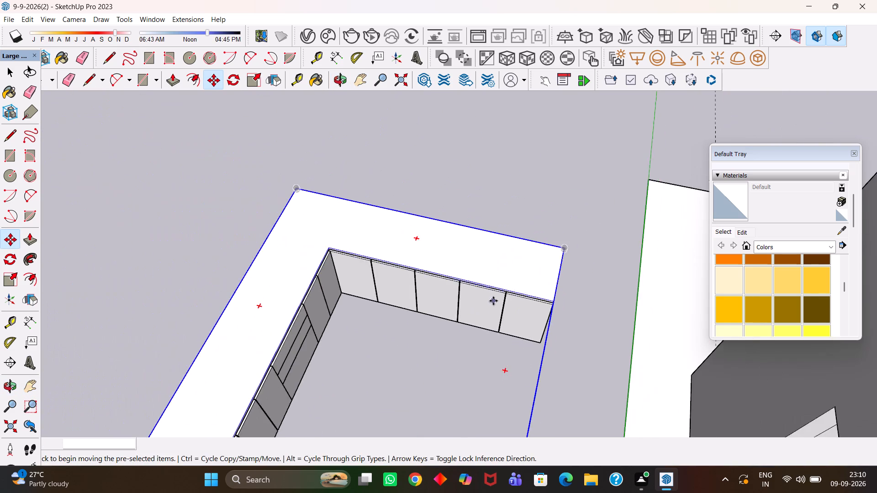
{"action": "scroll", "coordinate": [493, 301], "scroll_direction": "down", "scroll_amount": 6}
{"action": "key", "text": "h"}
{"action": "middle_click_drag", "start_coordinate": [488, 310], "coordinate": [470, 332]}
{"action": "key", "text": "space"}
{"action": "left_click", "coordinate": [504, 236]}
{"action": "middle_click_drag", "start_coordinate": [517, 224], "coordinate": [472, 301]}
{"action": "scroll", "coordinate": [472, 301], "scroll_direction": "down", "scroll_amount": 2}
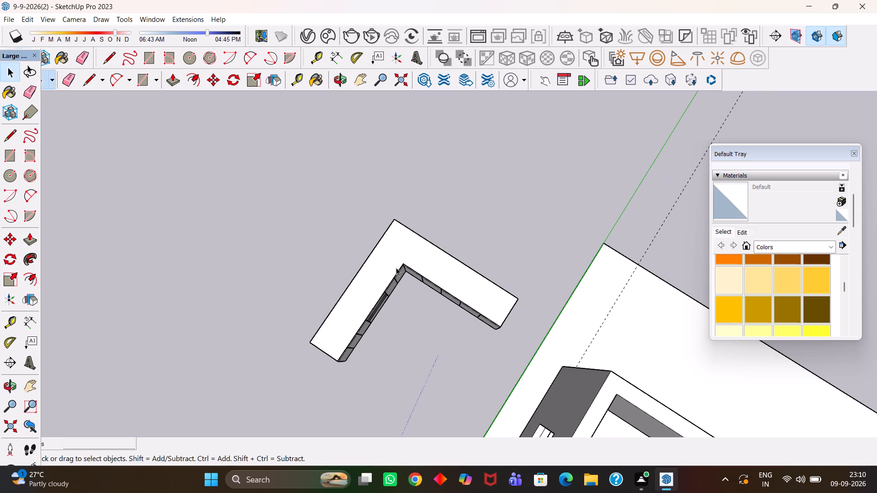
Group the complete L-shaped counter together with its slab and door and drawer fronts.
{"action": "middle_click_drag", "start_coordinate": [475, 291], "coordinate": [248, 316]}
{"action": "scroll", "coordinate": [248, 316], "scroll_direction": "down", "scroll_amount": 3}
{"action": "middle_click", "coordinate": [381, 287]}
{"action": "scroll", "coordinate": [381, 287], "scroll_direction": "up", "scroll_amount": 3}
{"action": "key", "text": "h"}
{"action": "left_click_drag", "start_coordinate": [346, 290], "coordinate": [469, 290]}
{"action": "scroll", "coordinate": [460, 290], "scroll_direction": "down", "scroll_amount": 2}
{"action": "middle_click_drag", "start_coordinate": [466, 296], "coordinate": [481, 309]}
{"action": "scroll", "coordinate": [470, 302], "scroll_direction": "up", "scroll_amount": 2}
{"action": "scroll", "coordinate": [481, 309], "scroll_direction": "down", "scroll_amount": 2}
{"action": "middle_click_drag", "start_coordinate": [463, 314], "coordinate": [498, 299]}
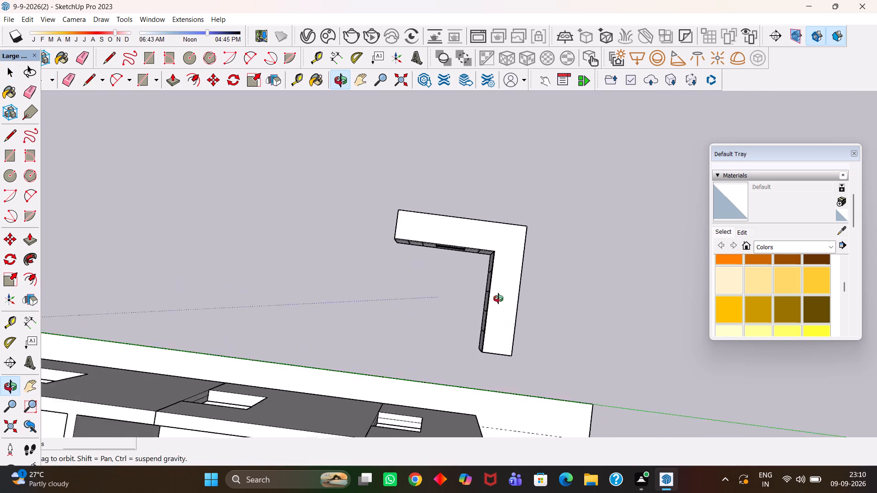
{"action": "middle_click_drag", "start_coordinate": [498, 299], "coordinate": [509, 299]}
{"action": "scroll", "coordinate": [502, 299], "scroll_direction": "up", "scroll_amount": 1}
{"action": "key", "text": "space"}
{"action": "left_click_drag", "start_coordinate": [577, 189], "coordinate": [343, 375]}
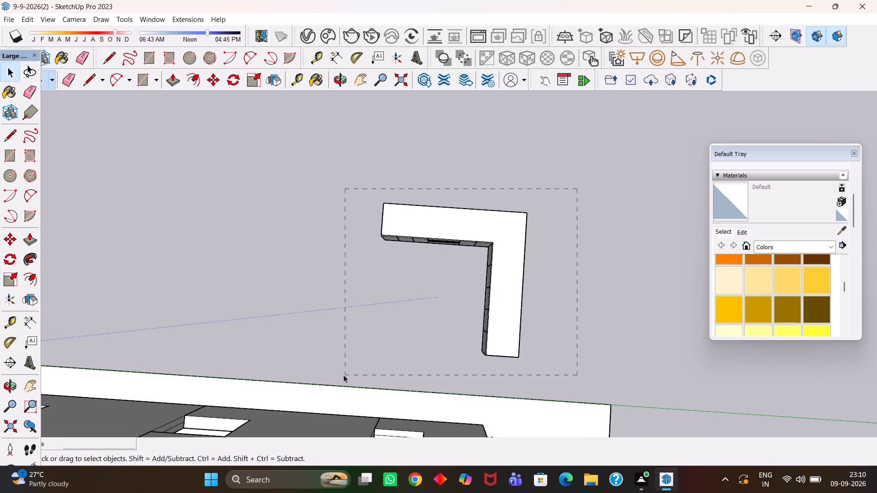
{"action": "left_click_drag", "start_coordinate": [343, 375], "coordinate": [328, 364]}
{"action": "middle_click_drag", "start_coordinate": [347, 361], "coordinate": [540, 255]}
{"action": "scroll", "coordinate": [419, 337], "scroll_direction": "up", "scroll_amount": 1}
{"action": "key", "text": "m"}
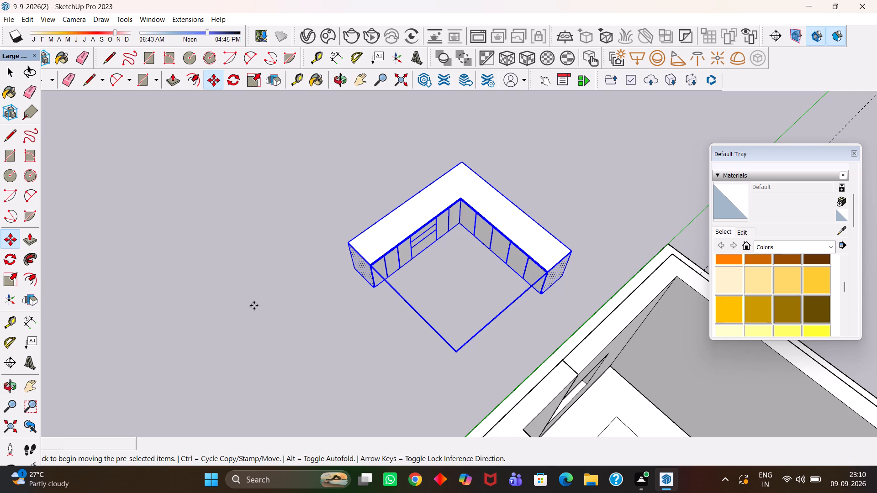
{"action": "key", "text": "space"}
{"action": "right_click", "coordinate": [365, 271]}
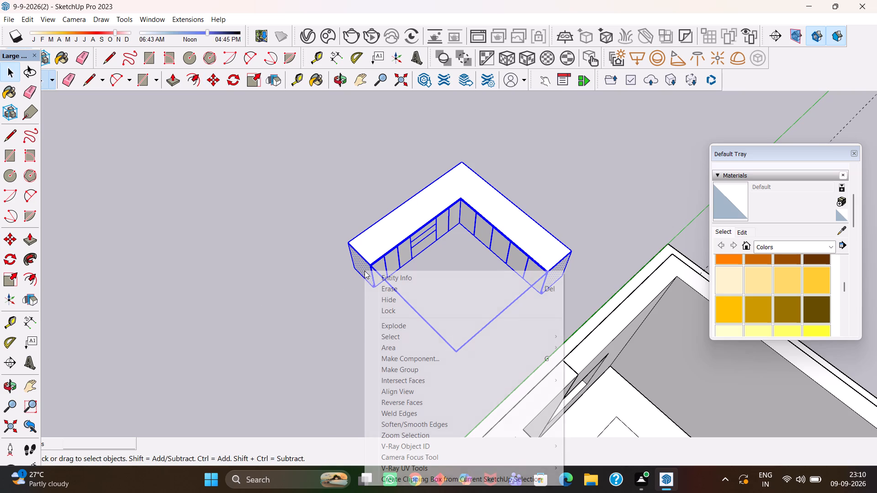
{"action": "left_click", "coordinate": [397, 368]}
Copy the grouped counter into the building's corner room, snapping its end against the partition wall and its back beneath the window.
{"action": "key", "text": "m"}
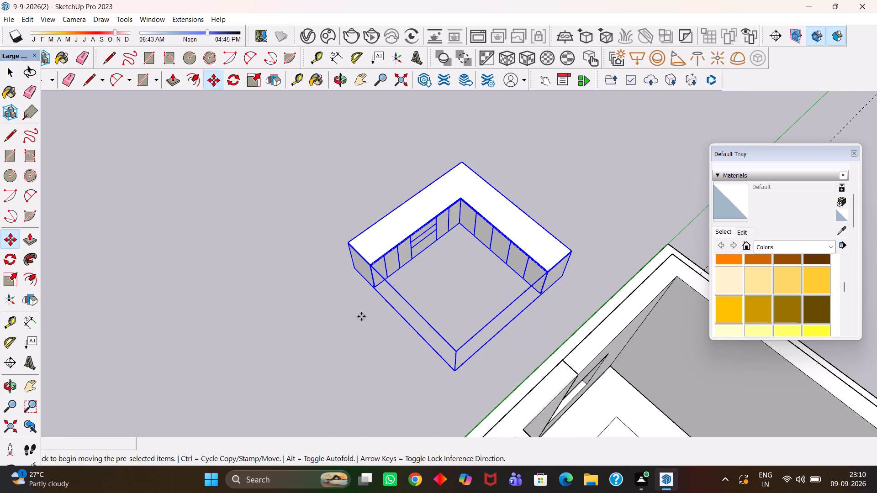
{"action": "left_click", "coordinate": [353, 271]}
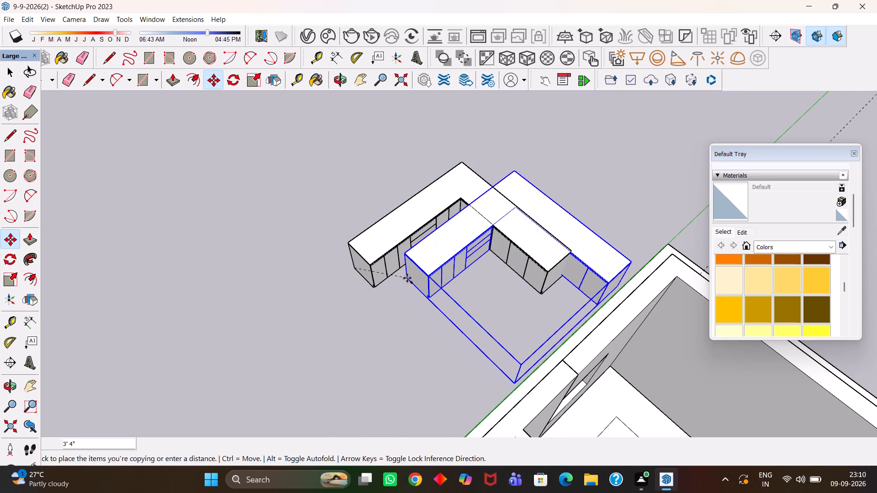
{"action": "scroll", "coordinate": [396, 284], "scroll_direction": "down", "scroll_amount": 10}
{"action": "scroll", "coordinate": [481, 372], "scroll_direction": "up", "scroll_amount": 10}
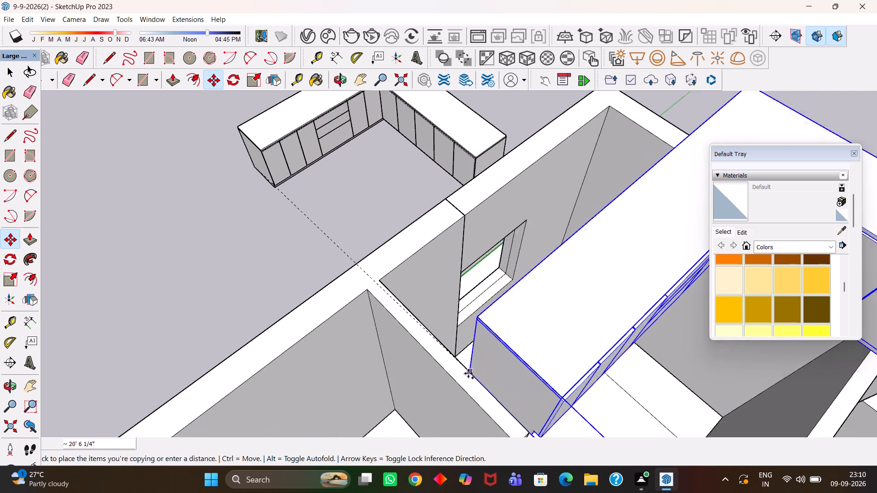
{"action": "scroll", "coordinate": [468, 373], "scroll_direction": "up", "scroll_amount": 1}
{"action": "middle_click_drag", "start_coordinate": [469, 374], "coordinate": [399, 398]}
{"action": "scroll", "coordinate": [450, 375], "scroll_direction": "up", "scroll_amount": 1}
{"action": "scroll", "coordinate": [399, 398], "scroll_direction": "up", "scroll_amount": 1}
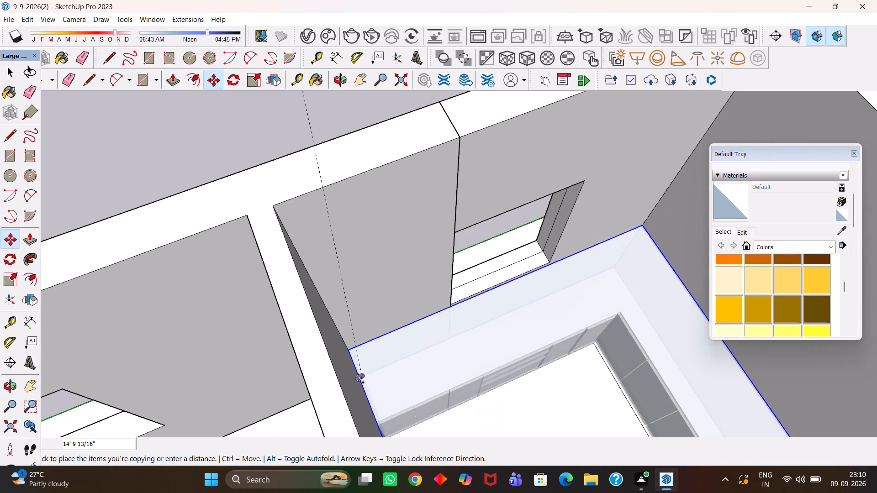
{"action": "left_click", "coordinate": [359, 378]}
Examine how the copied counter fits against the walls and window of the corner room.
{"action": "key", "text": "h"}
{"action": "scroll", "coordinate": [371, 373], "scroll_direction": "down", "scroll_amount": 6}
{"action": "middle_click_drag", "start_coordinate": [437, 379], "coordinate": [411, 309]}
{"action": "scroll", "coordinate": [429, 366], "scroll_direction": "up", "scroll_amount": 1}
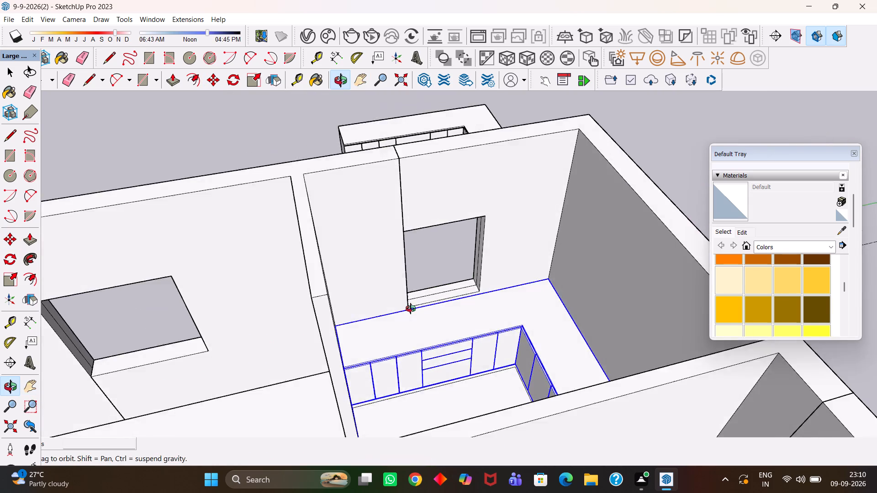
{"action": "middle_click_drag", "start_coordinate": [411, 309], "coordinate": [421, 322]}
{"action": "scroll", "coordinate": [417, 316], "scroll_direction": "up", "scroll_amount": 4}
{"action": "key", "text": "h"}
{"action": "scroll", "coordinate": [427, 328], "scroll_direction": "down", "scroll_amount": 5}
{"action": "middle_click_drag", "start_coordinate": [373, 355], "coordinate": [537, 374]}
{"action": "scroll", "coordinate": [373, 355], "scroll_direction": "up", "scroll_amount": 1}
{"action": "scroll", "coordinate": [537, 374], "scroll_direction": "up", "scroll_amount": 2}
{"action": "key", "text": "h"}
{"action": "left_click_drag", "start_coordinate": [660, 322], "coordinate": [373, 330]}
{"action": "scroll", "coordinate": [367, 331], "scroll_direction": "down", "scroll_amount": 5}
{"action": "scroll", "coordinate": [345, 333], "scroll_direction": "up", "scroll_amount": 1}
{"action": "middle_click_drag", "start_coordinate": [345, 334], "coordinate": [449, 335]}
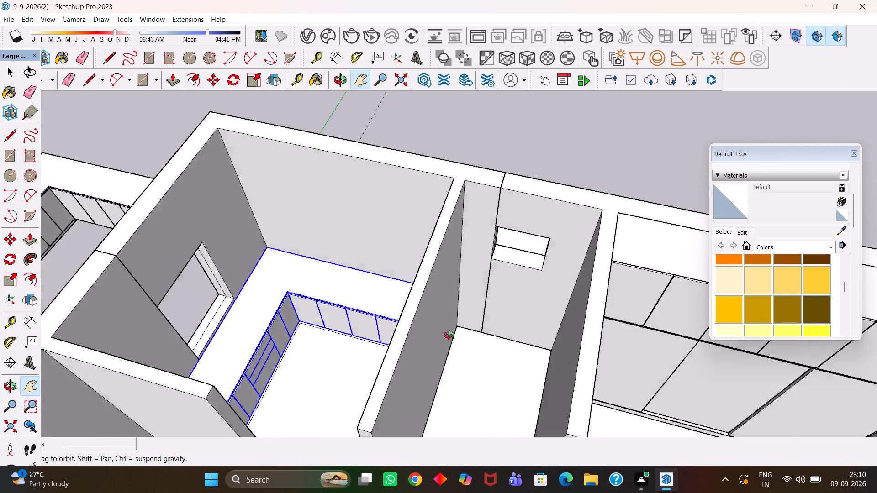
{"action": "middle_click_drag", "start_coordinate": [449, 335], "coordinate": [447, 327]}
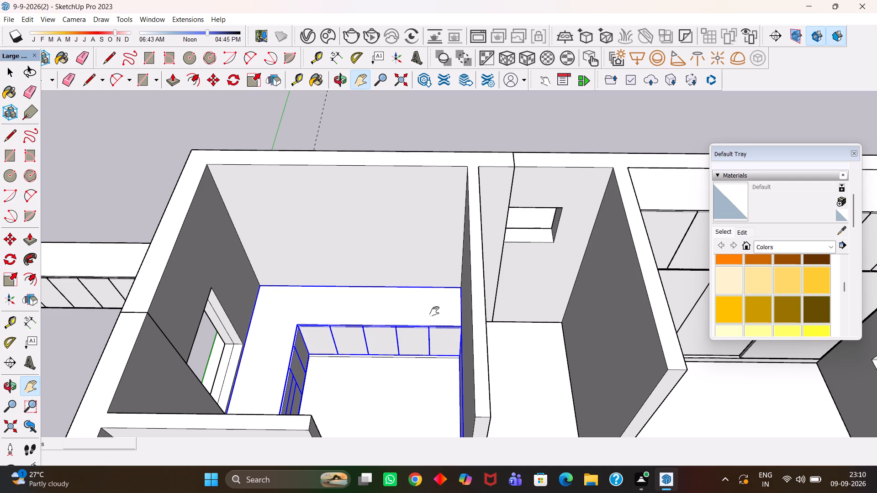
{"action": "scroll", "coordinate": [434, 311], "scroll_direction": "up", "scroll_amount": 2}
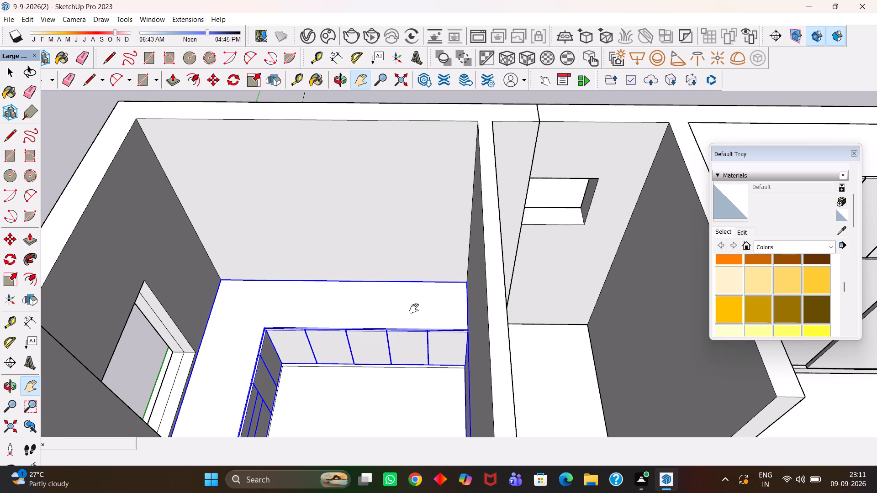
{"action": "scroll", "coordinate": [399, 321], "scroll_direction": "down", "scroll_amount": 20}
{"action": "middle_click_drag", "start_coordinate": [397, 309], "coordinate": [398, 316]}
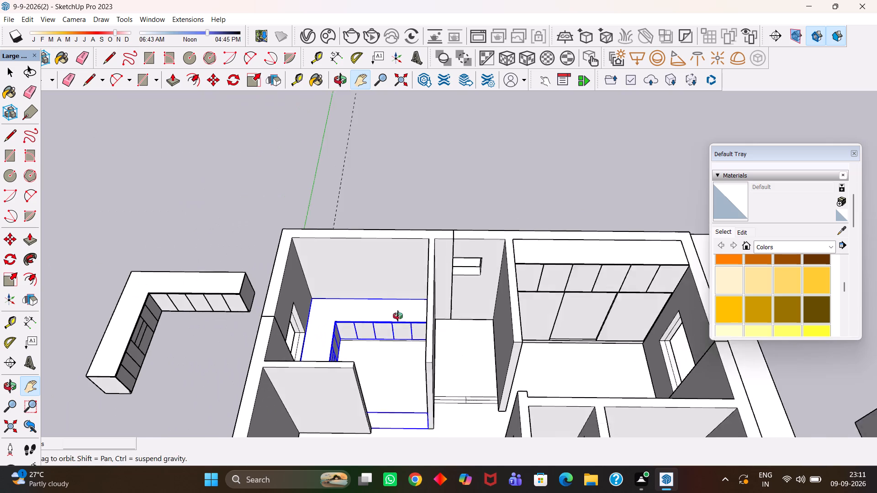
{"action": "middle_click_drag", "start_coordinate": [398, 316], "coordinate": [365, 355]}
{"action": "scroll", "coordinate": [365, 352], "scroll_direction": "up", "scroll_amount": 4}
{"action": "key", "text": "h"}
{"action": "scroll", "coordinate": [367, 356], "scroll_direction": "down", "scroll_amount": 4}
{"action": "middle_click_drag", "start_coordinate": [379, 362], "coordinate": [367, 362]}
{"action": "scroll", "coordinate": [379, 362], "scroll_direction": "up", "scroll_amount": 5}
{"action": "scroll", "coordinate": [368, 362], "scroll_direction": "down", "scroll_amount": 4}
{"action": "key", "text": "space"}
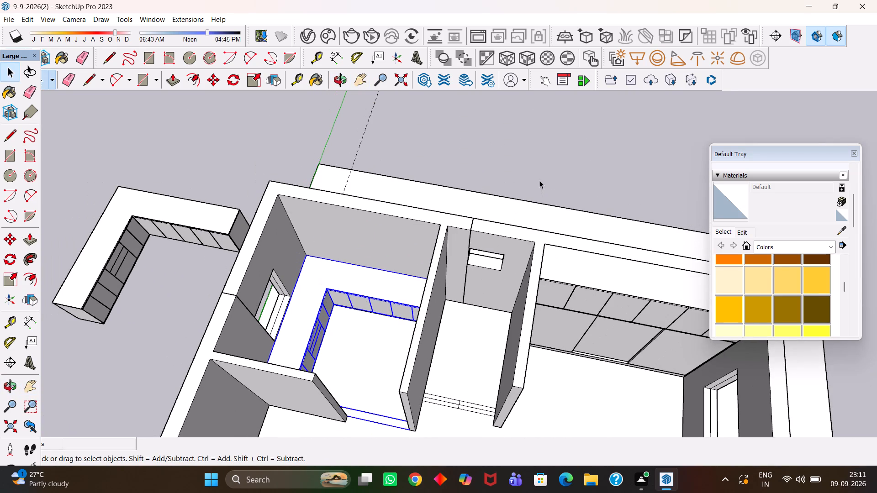
{"action": "left_click", "coordinate": [541, 169]}
Examine the whole building layout from above and inspect the empty room with a single side window.
{"action": "scroll", "coordinate": [489, 168], "scroll_direction": "down", "scroll_amount": 6}
{"action": "scroll", "coordinate": [432, 244], "scroll_direction": "up", "scroll_amount": 3}
{"action": "middle_click_drag", "start_coordinate": [435, 252], "coordinate": [478, 242]}
{"action": "scroll", "coordinate": [478, 242], "scroll_direction": "up", "scroll_amount": 1}
{"action": "scroll", "coordinate": [479, 242], "scroll_direction": "down", "scroll_amount": 5}
{"action": "key", "text": "h"}
{"action": "left_click_drag", "start_coordinate": [521, 292], "coordinate": [402, 288]}
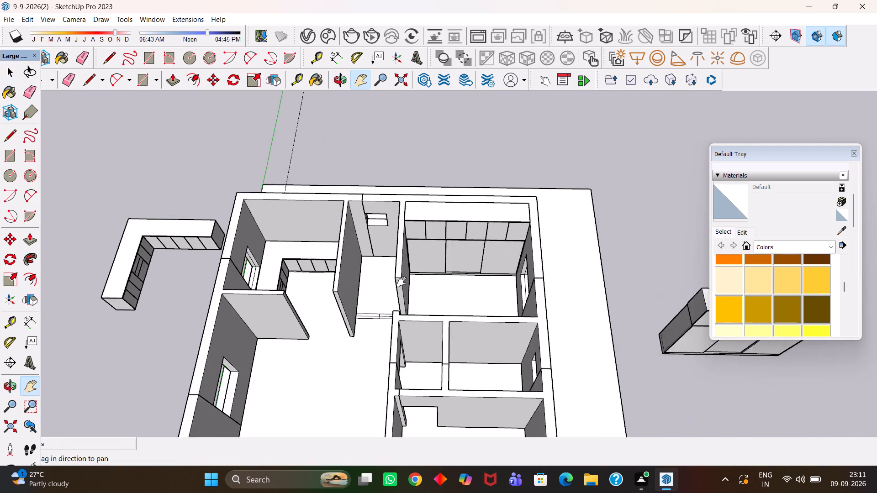
{"action": "scroll", "coordinate": [402, 282], "scroll_direction": "down", "scroll_amount": 9}
{"action": "scroll", "coordinate": [403, 364], "scroll_direction": "up", "scroll_amount": 7}
{"action": "middle_click_drag", "start_coordinate": [403, 376], "coordinate": [417, 398]}
{"action": "left_click_drag", "start_coordinate": [443, 385], "coordinate": [442, 281]}
{"action": "scroll", "coordinate": [421, 250], "scroll_direction": "down", "scroll_amount": 5}
{"action": "scroll", "coordinate": [355, 257], "scroll_direction": "up", "scroll_amount": 2}
{"action": "middle_click_drag", "start_coordinate": [355, 258], "coordinate": [457, 304]}
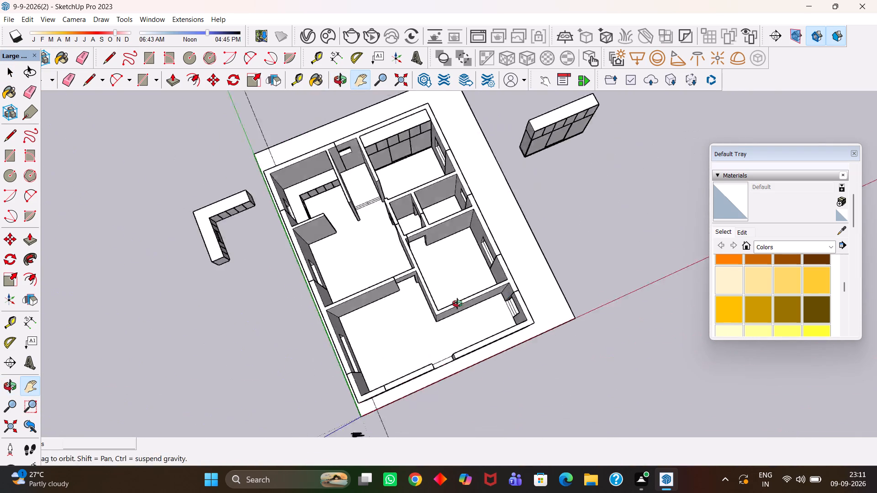
{"action": "scroll", "coordinate": [457, 304], "scroll_direction": "up", "scroll_amount": 2}
{"action": "middle_click_drag", "start_coordinate": [457, 304], "coordinate": [544, 276]}
{"action": "middle_click_drag", "start_coordinate": [355, 255], "coordinate": [586, 236]}
{"action": "scroll", "coordinate": [535, 248], "scroll_direction": "up", "scroll_amount": 2}
{"action": "scroll", "coordinate": [586, 236], "scroll_direction": "down", "scroll_amount": 5}
{"action": "middle_click_drag", "start_coordinate": [413, 238], "coordinate": [554, 252]}
{"action": "scroll", "coordinate": [413, 238], "scroll_direction": "up", "scroll_amount": 5}
{"action": "middle_click_drag", "start_coordinate": [434, 247], "coordinate": [519, 239]}
{"action": "scroll", "coordinate": [439, 249], "scroll_direction": "up", "scroll_amount": 4}
{"action": "left_click_drag", "start_coordinate": [443, 214], "coordinate": [449, 286]}
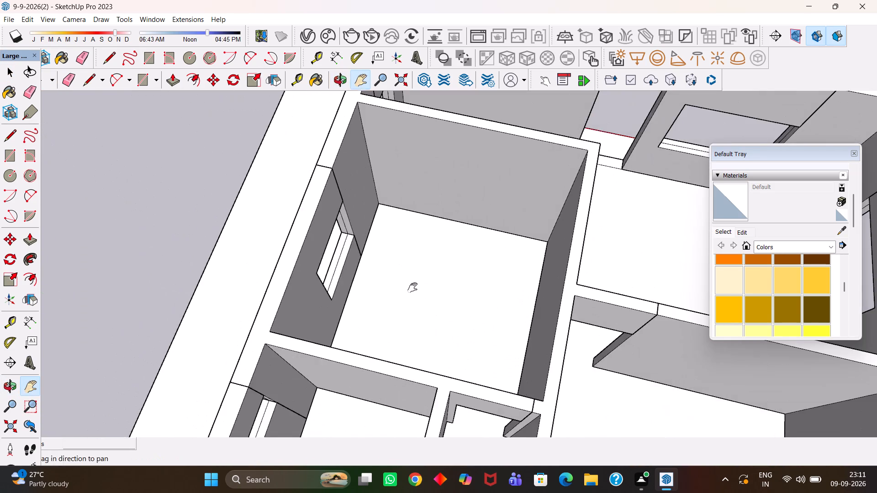
Place a guide line 2' out from the back wall on the floor of the empty room with a single side window.
{"action": "middle_click_drag", "start_coordinate": [385, 283], "coordinate": [448, 295]}
{"action": "scroll", "coordinate": [445, 297], "scroll_direction": "up", "scroll_amount": 3}
{"action": "left_click_drag", "start_coordinate": [451, 283], "coordinate": [404, 327]}
{"action": "scroll", "coordinate": [403, 333], "scroll_direction": "down", "scroll_amount": 1}
{"action": "middle_click", "coordinate": [403, 333]}
{"action": "scroll", "coordinate": [403, 333], "scroll_direction": "up", "scroll_amount": 2}
{"action": "key", "text": "t"}
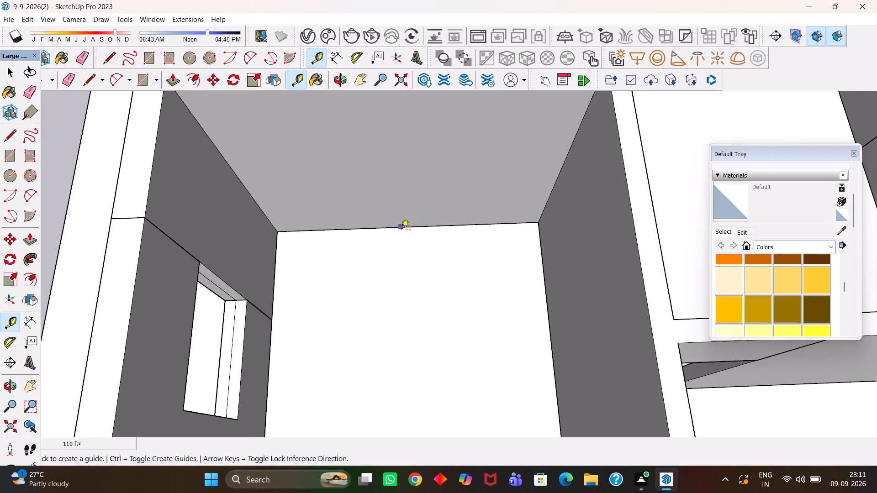
{"action": "left_click", "coordinate": [400, 230]}
{"action": "type", "text": "2'"}
{"action": "key", "text": "Return"}
{"action": "key", "text": "space"}
Draw an 11' by 2' rectangle on the floor between the side walls, from the back wall to the guide.
{"action": "scroll", "coordinate": [392, 303], "scroll_direction": "up", "scroll_amount": 2}
{"action": "key", "text": "r"}
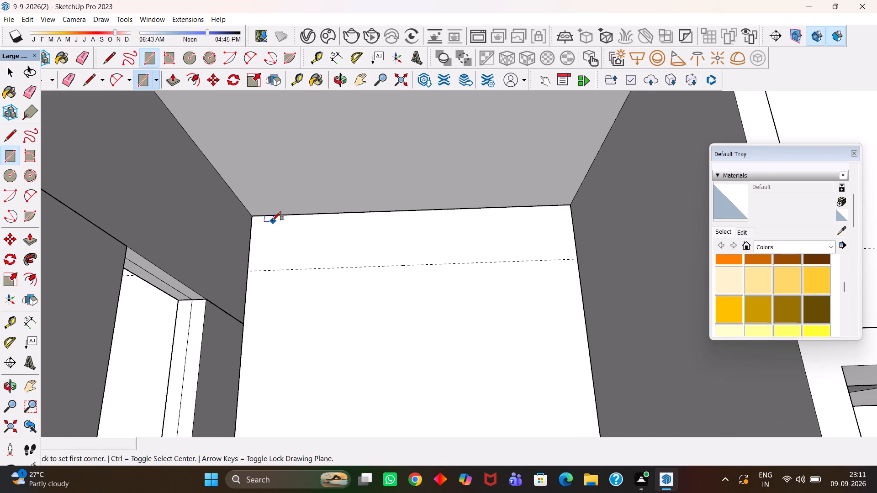
{"action": "left_click", "coordinate": [257, 215]}
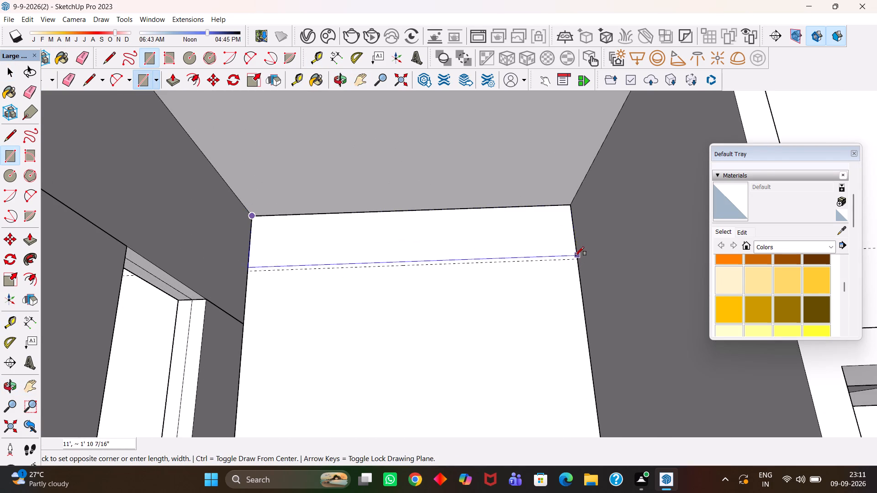
{"action": "left_click", "coordinate": [574, 259]}
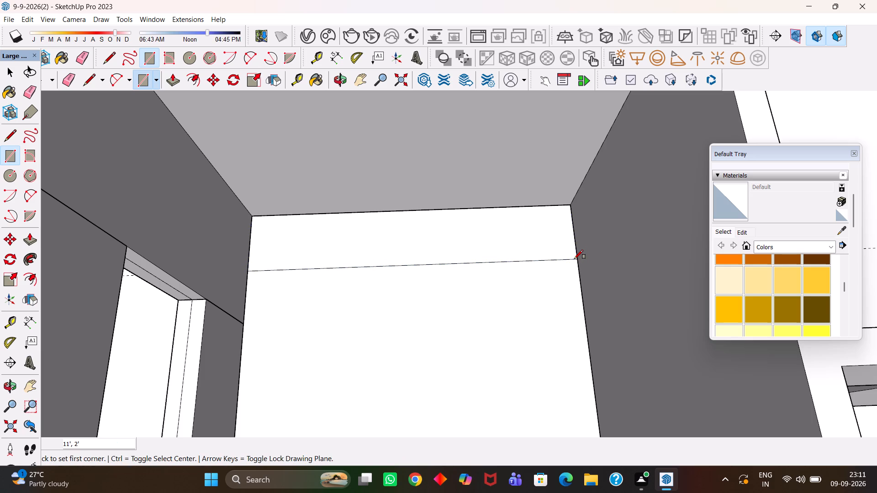
Push/Pull the floor rectangle up 7' to form the wardrobe block against the back wall.
{"action": "scroll", "coordinate": [526, 268], "scroll_direction": "down", "scroll_amount": 5}
{"action": "key", "text": "space"}
{"action": "left_click", "coordinate": [492, 258]}
{"action": "scroll", "coordinate": [492, 258], "scroll_direction": "down", "scroll_amount": 3}
{"action": "key", "text": "p"}
{"action": "left_click", "coordinate": [492, 258]}
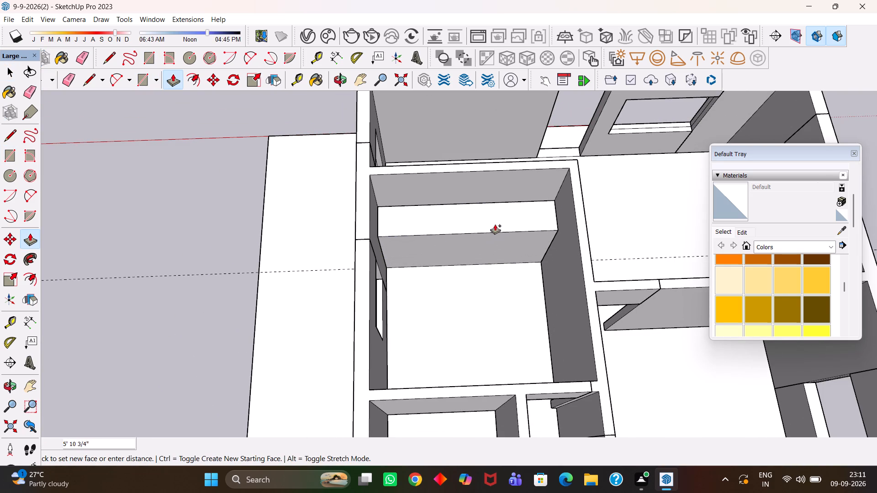
{"action": "type", "text": "7'"}
{"action": "key", "text": "Return"}
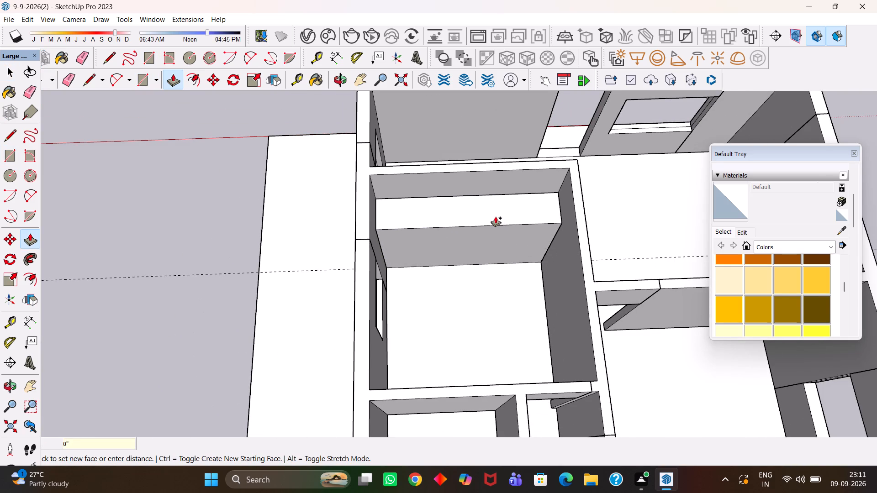
Extend the wardrobe block's top face upward another 3' as a separate upper section.
{"action": "scroll", "coordinate": [482, 210], "scroll_direction": "up", "scroll_amount": 1}
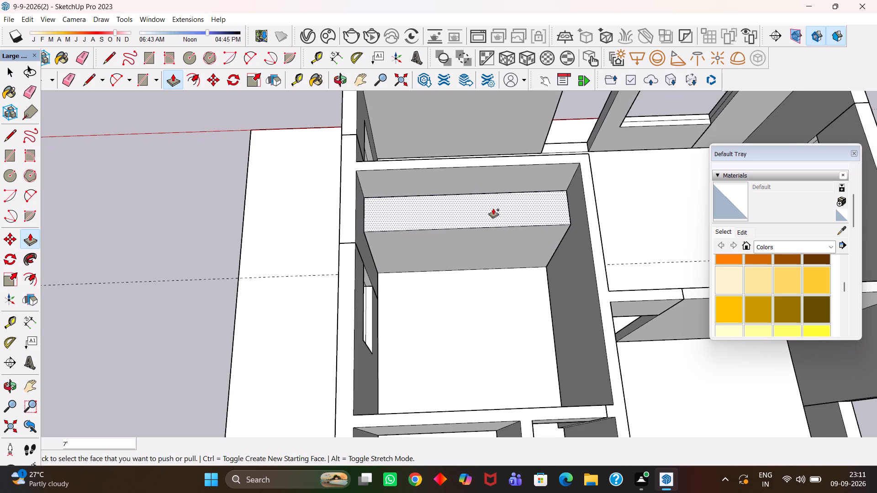
{"action": "scroll", "coordinate": [493, 209], "scroll_direction": "up", "scroll_amount": 3}
{"action": "scroll", "coordinate": [495, 210], "scroll_direction": "down", "scroll_amount": 2}
{"action": "middle_click", "coordinate": [518, 208]}
{"action": "key", "text": "m"}
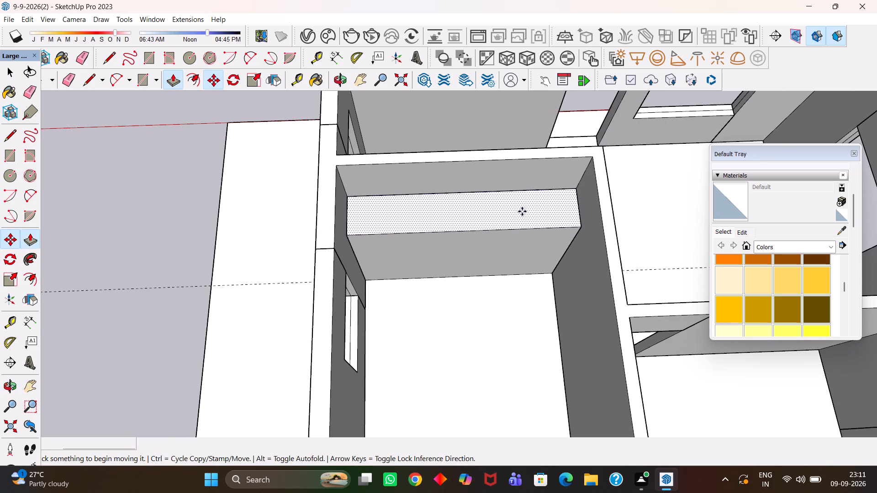
{"action": "left_click", "coordinate": [522, 211]}
{"action": "key", "text": "p"}
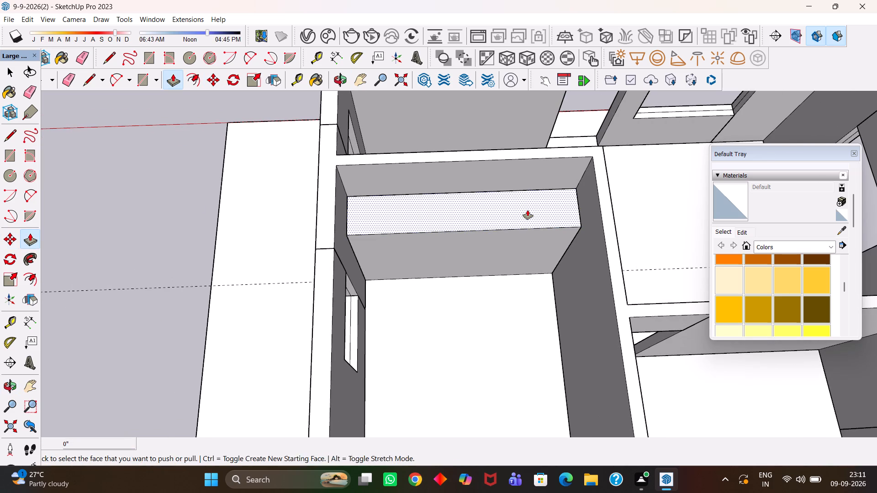
{"action": "left_click", "coordinate": [528, 210]}
{"action": "type", "text": "3'"}
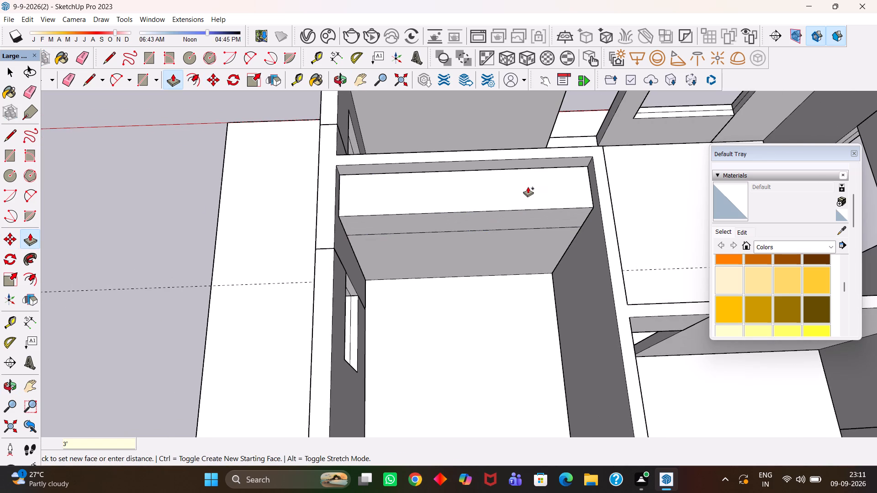
{"action": "key", "text": "Return"}
Place a guide line 4" above the bottom front edge of the wardrobe block.
{"action": "scroll", "coordinate": [486, 240], "scroll_direction": "up", "scroll_amount": 3}
{"action": "middle_click_drag", "start_coordinate": [464, 266], "coordinate": [465, 246]}
{"action": "scroll", "coordinate": [465, 251], "scroll_direction": "up", "scroll_amount": 3}
{"action": "key", "text": "t"}
{"action": "double_click", "coordinate": [422, 296]}
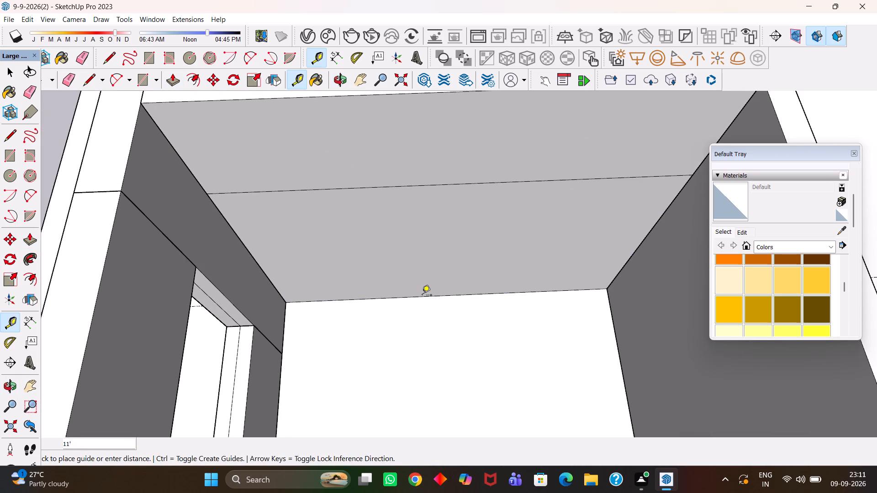
{"action": "left_click", "coordinate": [423, 298]}
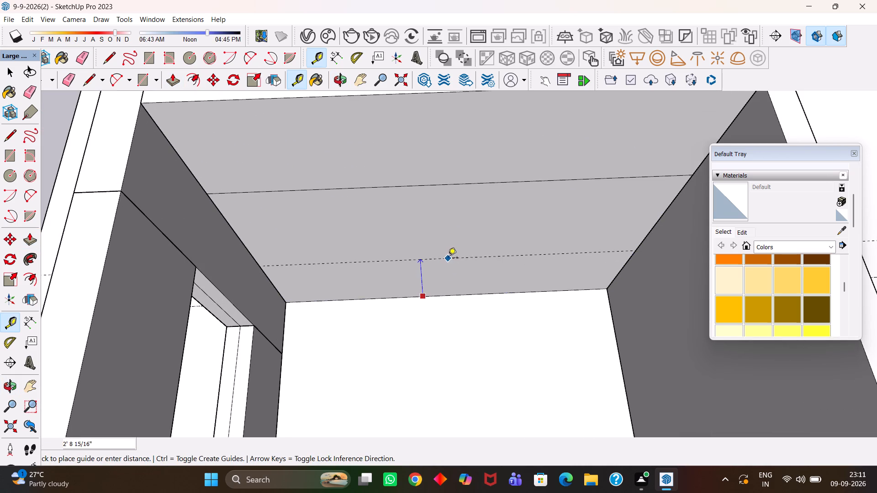
{"action": "type", "text": "4\""}
{"action": "key", "text": "Return"}
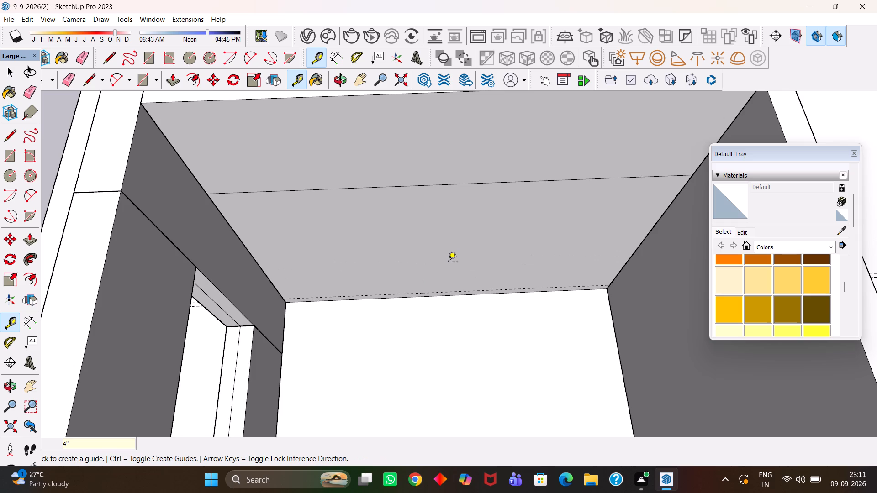
Copy the bottom front edge of the wardrobe up 4" onto the guide to outline the skirting strip.
{"action": "key", "text": "h"}
{"action": "scroll", "coordinate": [444, 263], "scroll_direction": "down", "scroll_amount": 5}
{"action": "left_click_drag", "start_coordinate": [437, 229], "coordinate": [436, 277]}
{"action": "middle_click_drag", "start_coordinate": [429, 284], "coordinate": [428, 243]}
{"action": "scroll", "coordinate": [428, 243], "scroll_direction": "up", "scroll_amount": 6}
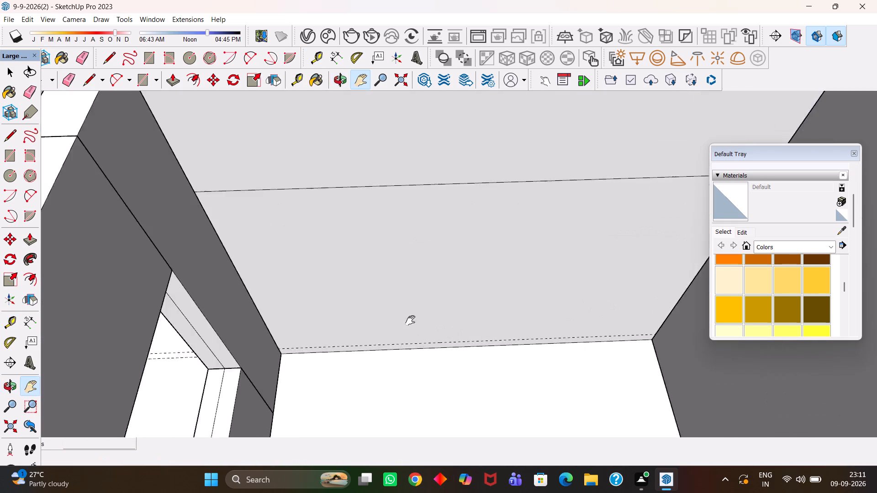
{"action": "scroll", "coordinate": [410, 320], "scroll_direction": "up", "scroll_amount": 7}
{"action": "left_click_drag", "start_coordinate": [353, 344], "coordinate": [433, 286]}
{"action": "scroll", "coordinate": [319, 302], "scroll_direction": "up", "scroll_amount": 8}
{"action": "left_click_drag", "start_coordinate": [254, 304], "coordinate": [323, 283]}
{"action": "scroll", "coordinate": [313, 296], "scroll_direction": "up", "scroll_amount": 3}
{"action": "key", "text": "space"}
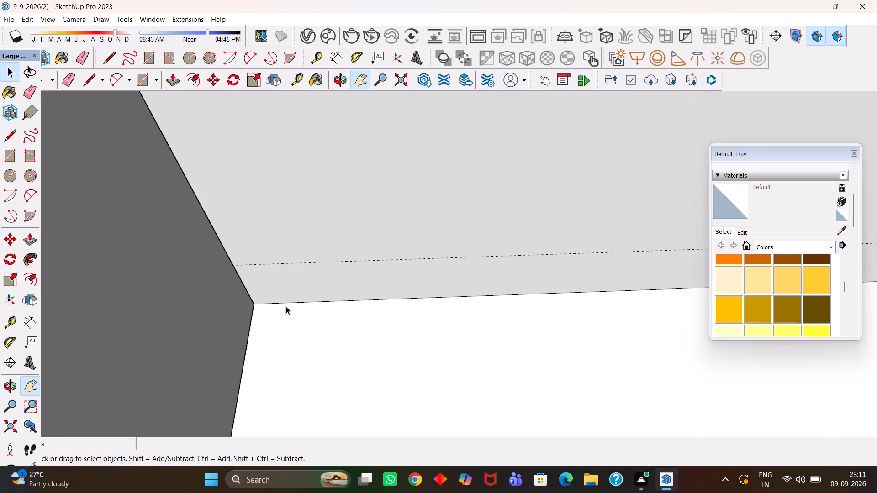
{"action": "left_click", "coordinate": [270, 304]}
{"action": "scroll", "coordinate": [270, 304], "scroll_direction": "up", "scroll_amount": 2}
{"action": "key", "text": "m"}
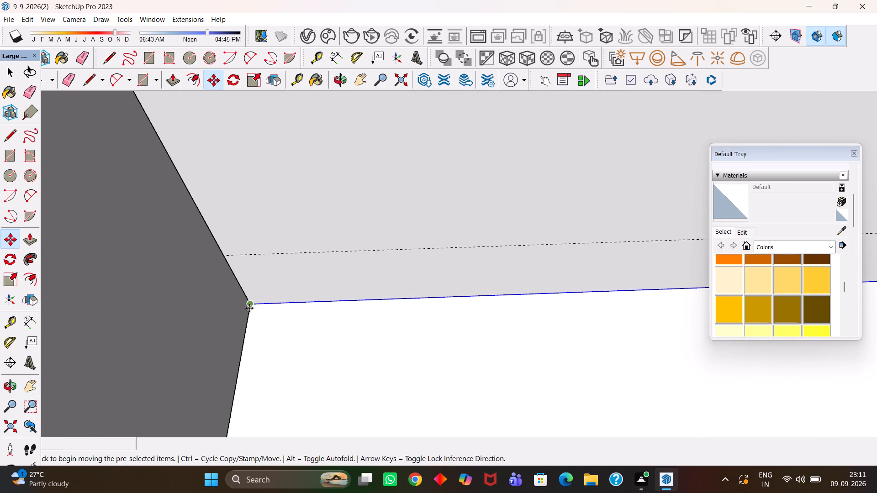
{"action": "left_click", "coordinate": [249, 308]}
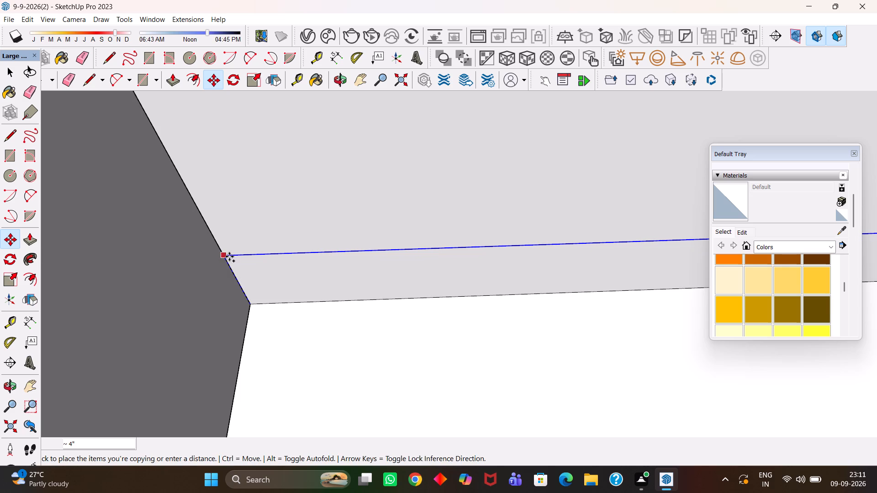
{"action": "left_click", "coordinate": [229, 257]}
Push the 4" skirting strip at the wardrobe's base inward by 20mm.
{"action": "scroll", "coordinate": [228, 260], "scroll_direction": "down", "scroll_amount": 5}
{"action": "key", "text": "space"}
{"action": "left_click", "coordinate": [266, 270]}
{"action": "scroll", "coordinate": [267, 273], "scroll_direction": "up", "scroll_amount": 3}
{"action": "key", "text": "p"}
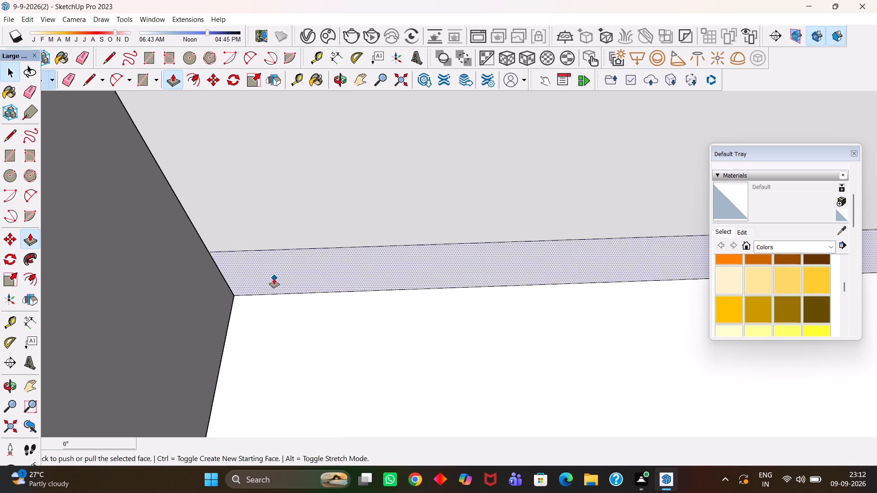
{"action": "scroll", "coordinate": [274, 278], "scroll_direction": "up", "scroll_amount": 1}
{"action": "left_click", "coordinate": [280, 283]}
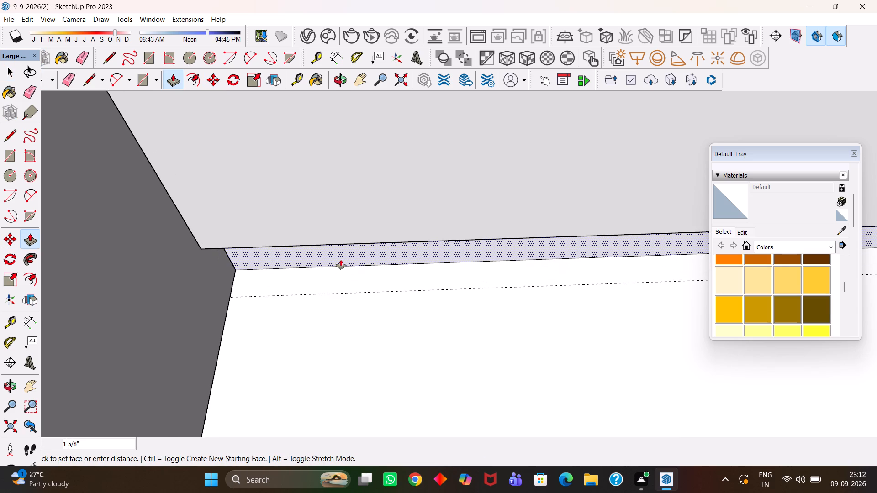
{"action": "type", "text": "20mm"}
{"action": "key", "text": "Return"}
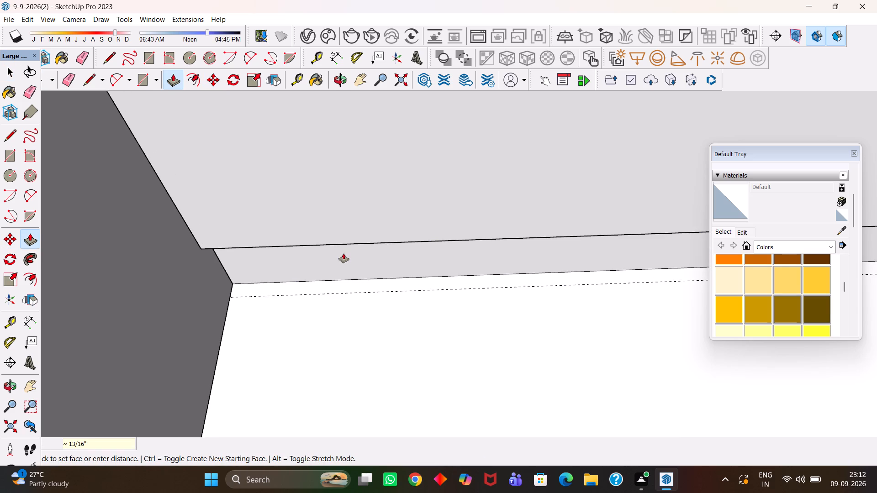
Place a vertical centre guide on the wardrobe front, 5' 6" from the side edge nearest the window.
{"action": "key", "text": "h"}
{"action": "scroll", "coordinate": [343, 255], "scroll_direction": "down", "scroll_amount": 14}
{"action": "left_click_drag", "start_coordinate": [432, 252], "coordinate": [340, 310]}
{"action": "scroll", "coordinate": [291, 315], "scroll_direction": "down", "scroll_amount": 4}
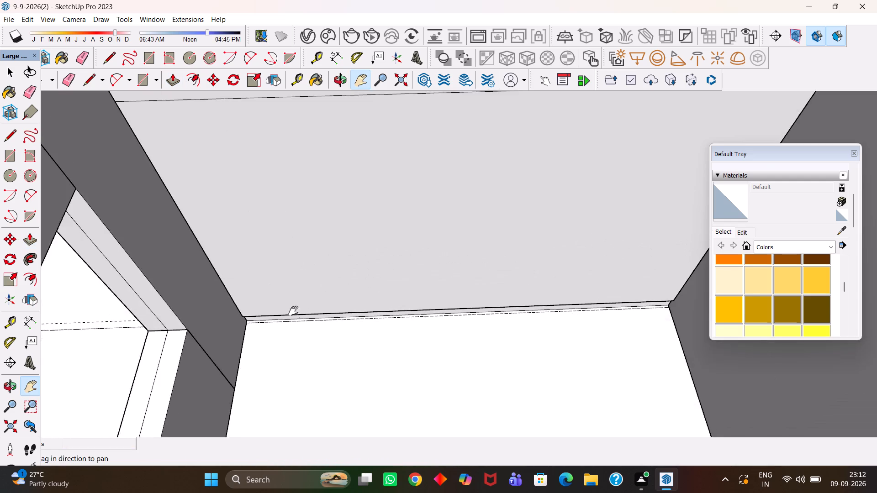
{"action": "scroll", "coordinate": [293, 311], "scroll_direction": "down", "scroll_amount": 18}
{"action": "scroll", "coordinate": [342, 306], "scroll_direction": "up", "scroll_amount": 5}
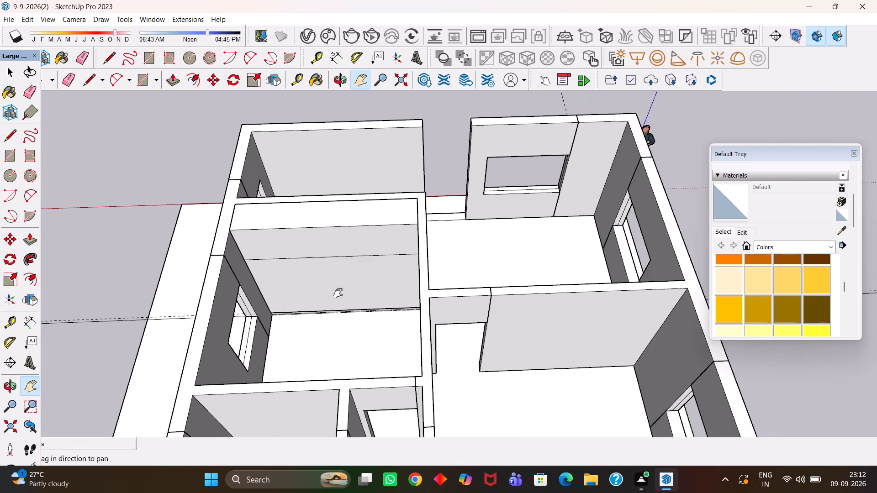
{"action": "scroll", "coordinate": [338, 293], "scroll_direction": "up", "scroll_amount": 3}
{"action": "left_click_drag", "start_coordinate": [317, 278], "coordinate": [344, 304]}
{"action": "scroll", "coordinate": [344, 304], "scroll_direction": "up", "scroll_amount": 3}
{"action": "key", "text": "t"}
{"action": "left_click", "coordinate": [198, 301]}
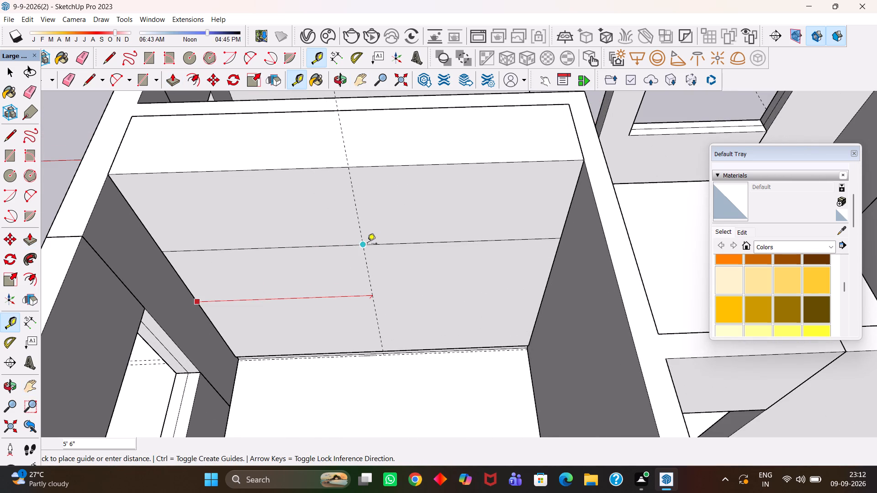
{"action": "left_click", "coordinate": [365, 245]}
Divide the horizontal edge between the wardrobe's lower and upper sections into 8 segments.
{"action": "scroll", "coordinate": [376, 262], "scroll_direction": "down", "scroll_amount": 4}
{"action": "scroll", "coordinate": [382, 273], "scroll_direction": "up", "scroll_amount": 3}
{"action": "key", "text": "space"}
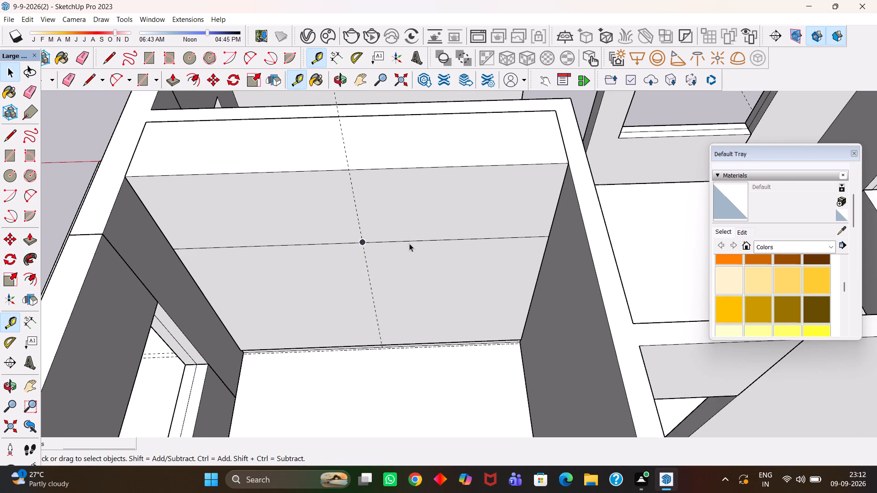
{"action": "left_click", "coordinate": [410, 240]}
{"action": "right_click", "coordinate": [410, 240]}
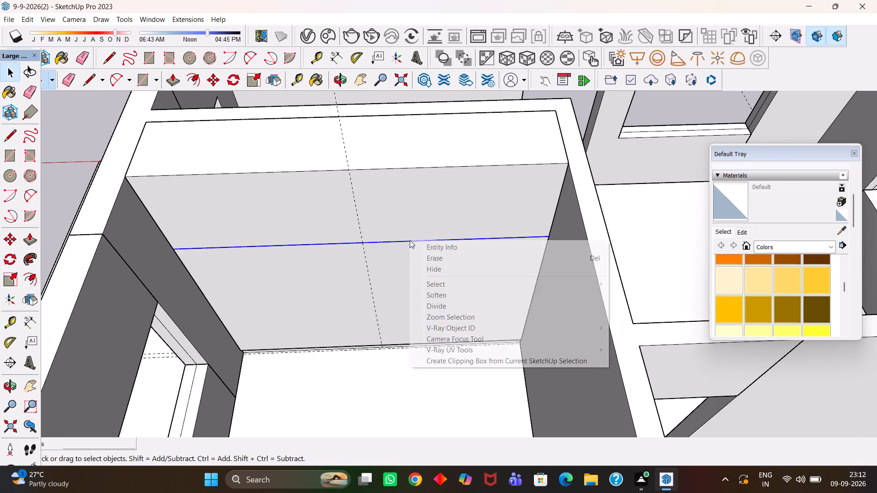
{"action": "left_click", "coordinate": [446, 304]}
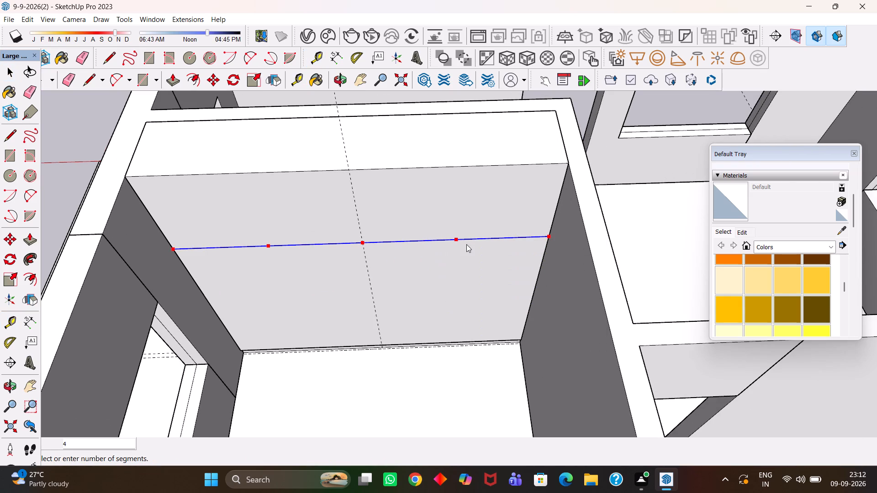
{"action": "key", "text": "8"}
{"action": "key", "text": "Return"}
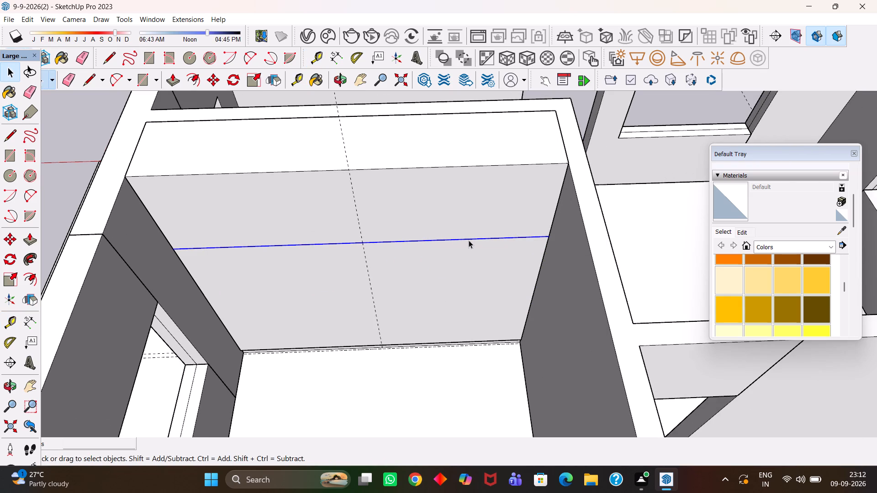
Place two vertical guides at 1' 4 1/2" intervals from the wardrobe's end opposite the window, snapped to the edge division points.
{"action": "left_click", "coordinate": [469, 239]}
{"action": "scroll", "coordinate": [469, 239], "scroll_direction": "up", "scroll_amount": 2}
{"action": "key", "text": "t"}
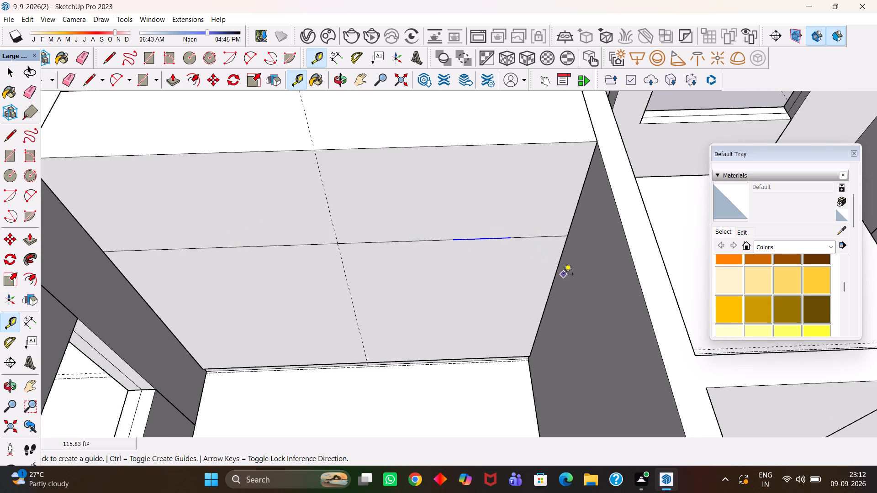
{"action": "left_click", "coordinate": [558, 270]}
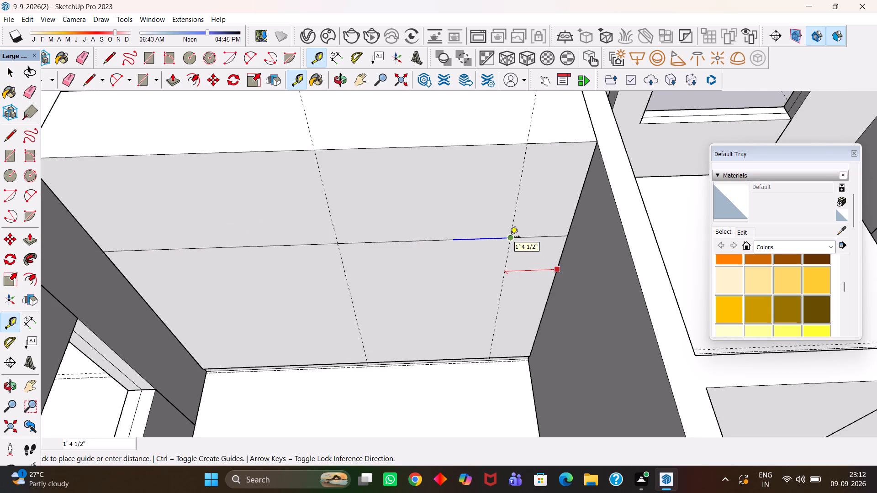
{"action": "left_click", "coordinate": [510, 237]}
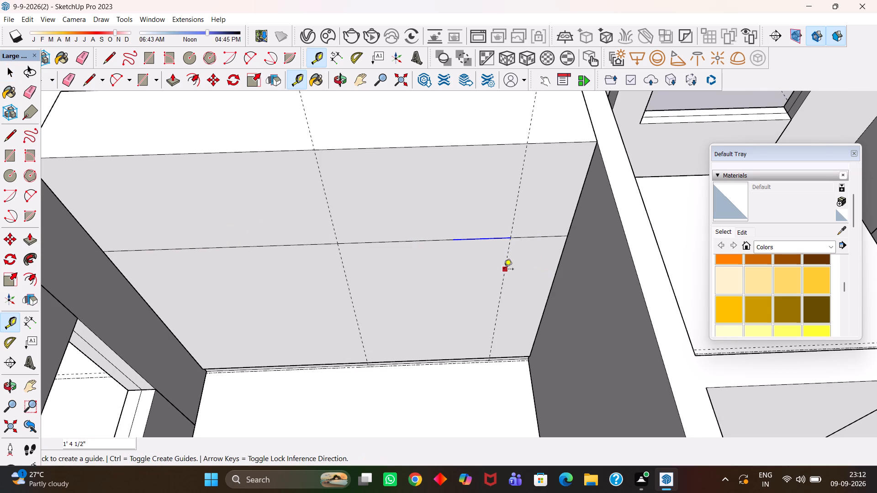
{"action": "left_click", "coordinate": [504, 270]}
{"action": "left_click", "coordinate": [452, 238]}
Draw a 1' 4 1/2" by 6' 8" door rectangle between the two guides, from the skirting to the horizontal dividing edge.
{"action": "key", "text": "r"}
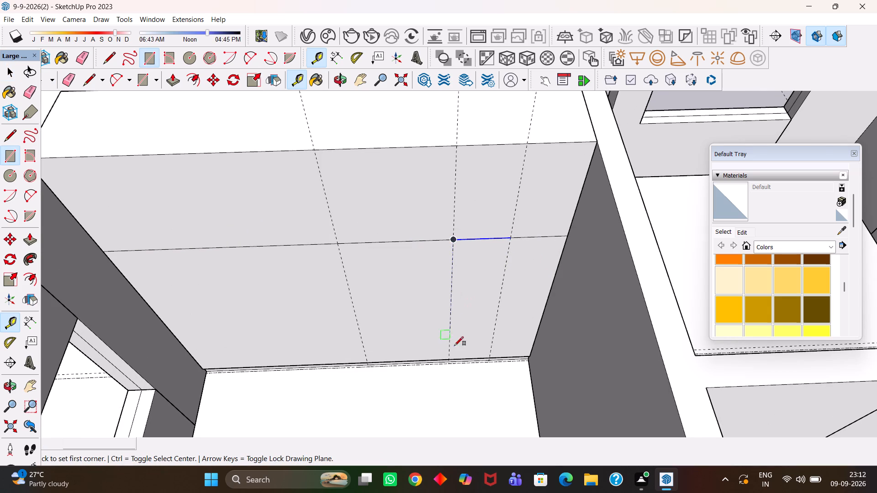
{"action": "left_click_drag", "start_coordinate": [450, 359], "coordinate": [452, 351]}
{"action": "left_click", "coordinate": [512, 240]}
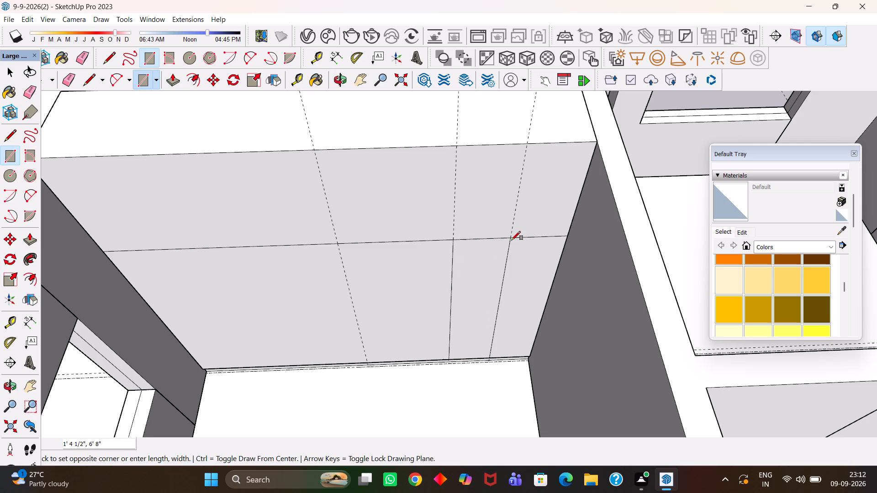
{"action": "key", "text": "space"}
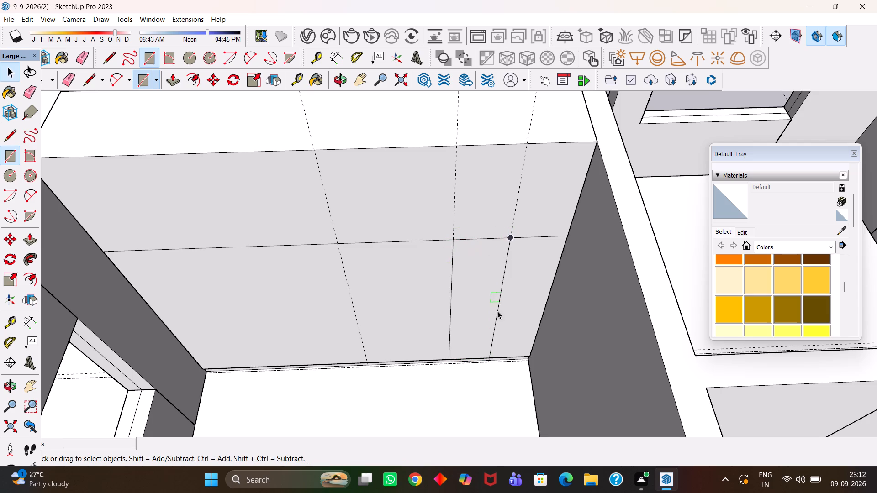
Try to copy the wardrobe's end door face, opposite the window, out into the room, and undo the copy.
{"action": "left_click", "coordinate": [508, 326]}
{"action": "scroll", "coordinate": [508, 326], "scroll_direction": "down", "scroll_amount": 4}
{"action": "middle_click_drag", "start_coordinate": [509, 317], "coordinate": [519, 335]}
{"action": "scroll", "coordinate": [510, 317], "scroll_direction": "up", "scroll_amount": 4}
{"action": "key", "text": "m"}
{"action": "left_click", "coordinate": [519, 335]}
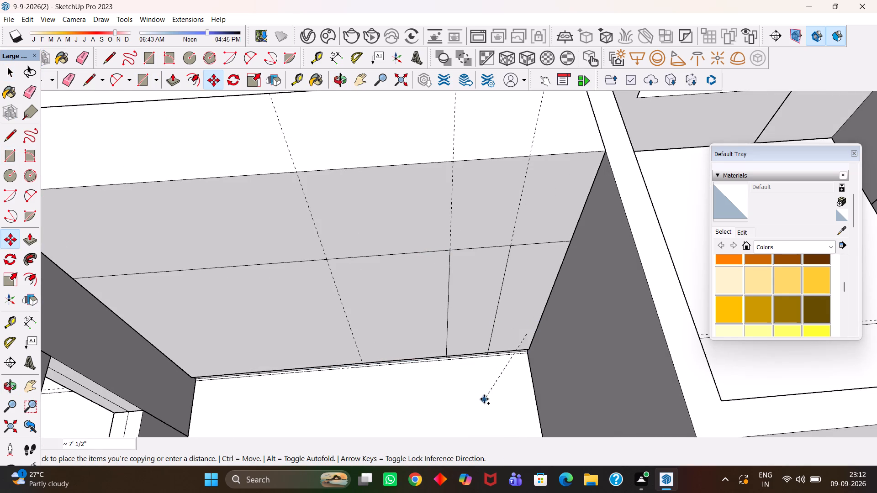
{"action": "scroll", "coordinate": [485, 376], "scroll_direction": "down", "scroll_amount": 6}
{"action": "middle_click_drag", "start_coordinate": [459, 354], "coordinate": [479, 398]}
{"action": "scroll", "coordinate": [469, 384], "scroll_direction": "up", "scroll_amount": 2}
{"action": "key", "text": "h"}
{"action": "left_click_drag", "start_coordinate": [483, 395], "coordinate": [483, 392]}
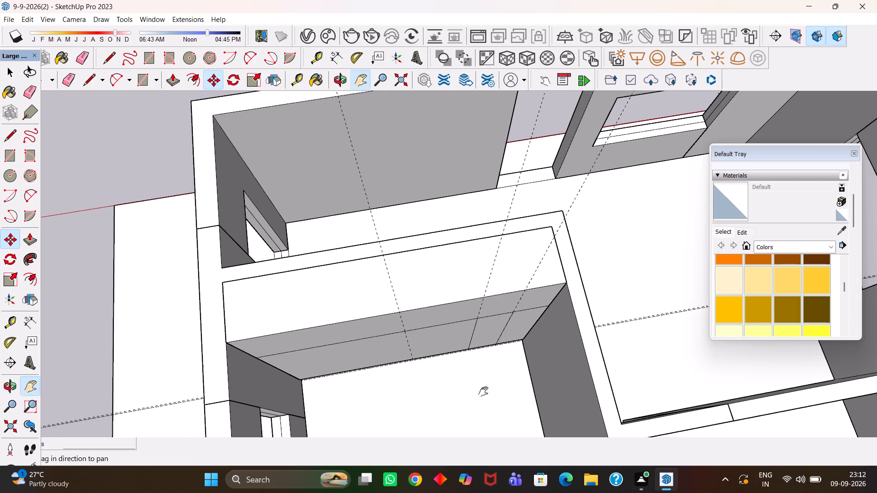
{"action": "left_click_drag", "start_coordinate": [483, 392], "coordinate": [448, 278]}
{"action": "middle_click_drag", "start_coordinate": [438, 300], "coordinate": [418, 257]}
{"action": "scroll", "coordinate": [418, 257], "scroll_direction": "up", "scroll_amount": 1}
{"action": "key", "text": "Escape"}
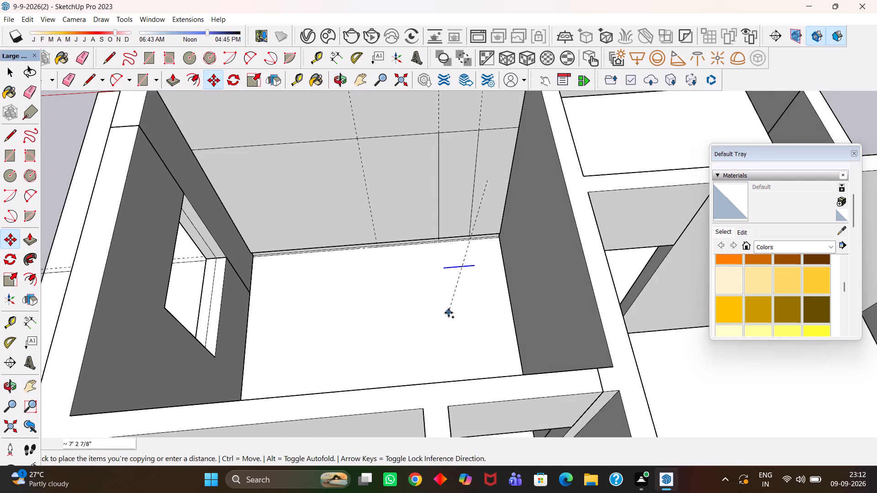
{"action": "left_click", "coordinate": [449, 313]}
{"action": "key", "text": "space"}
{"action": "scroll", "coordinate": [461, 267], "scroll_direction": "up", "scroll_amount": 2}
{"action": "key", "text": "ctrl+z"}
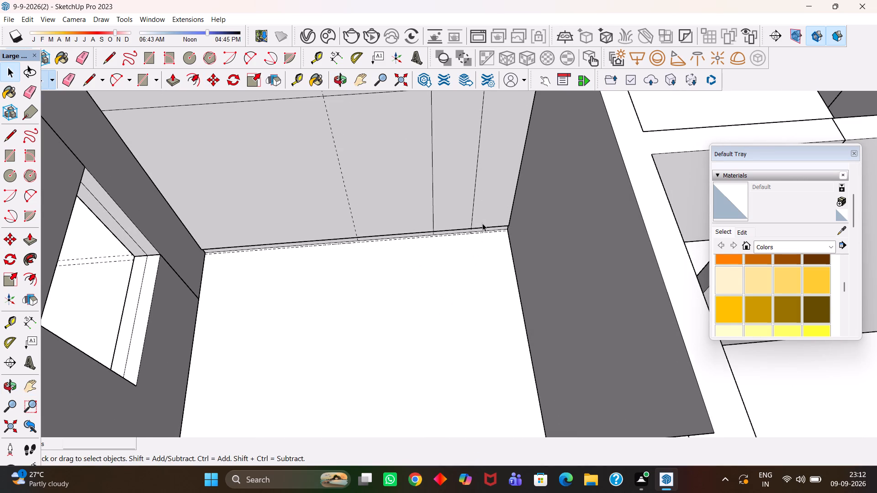
Copy the lower door face at the wardrobe's end opposite the window out onto open space in the room.
{"action": "key", "text": "space"}
{"action": "left_click", "coordinate": [486, 206]}
{"action": "key", "text": "m"}
{"action": "left_click", "coordinate": [493, 210]}
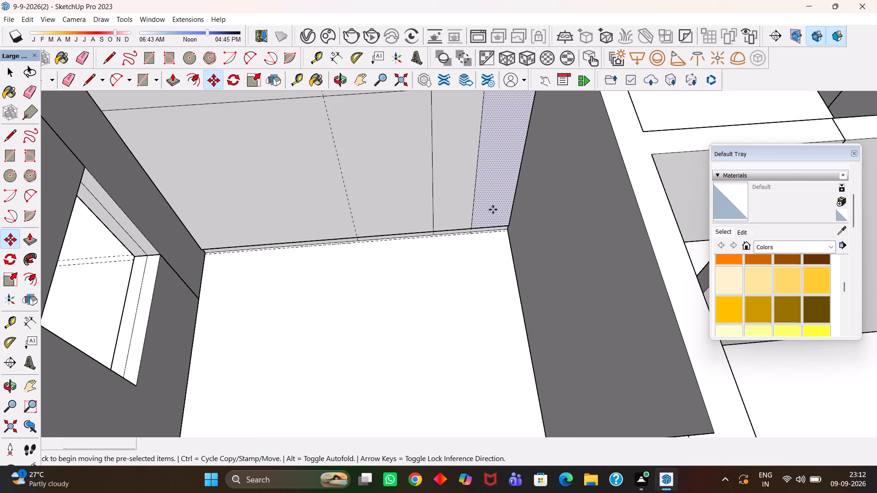
{"action": "left_click", "coordinate": [447, 365]}
Push/Pull the copied door face to a thickness of 18 mm.
{"action": "scroll", "coordinate": [452, 332], "scroll_direction": "up", "scroll_amount": 2}
{"action": "key", "text": "p"}
{"action": "left_click", "coordinate": [452, 327]}
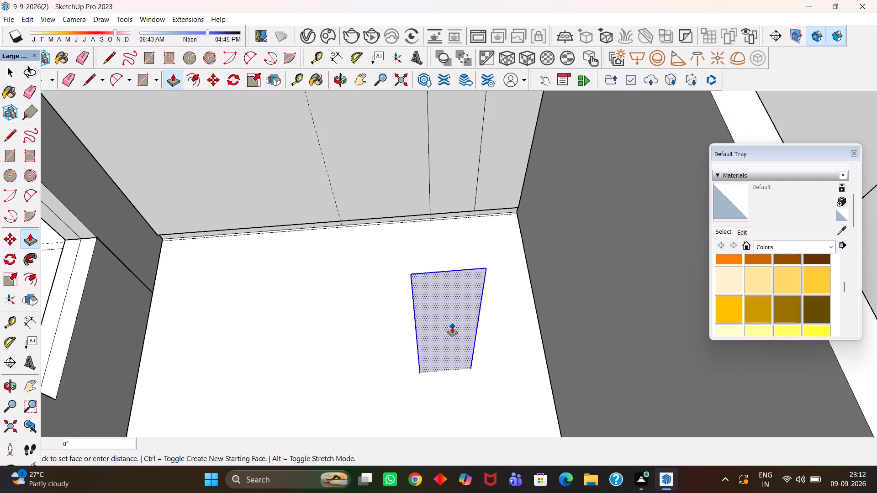
{"action": "type", "text": "18mm"}
{"action": "key", "text": "Return"}
Select all the geometry of the 18 mm door panel and make it a group.
{"action": "key", "text": "space"}
{"action": "scroll", "coordinate": [457, 346], "scroll_direction": "up", "scroll_amount": 1}
{"action": "triple_click", "coordinate": [456, 325]}
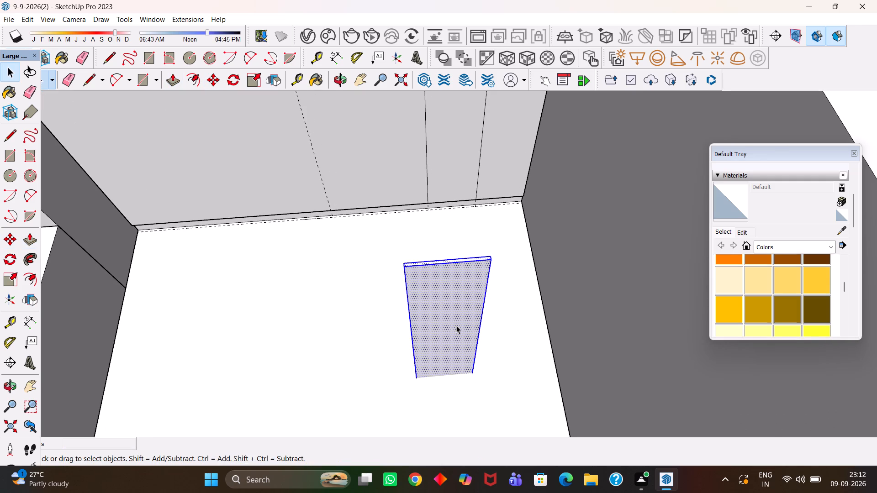
{"action": "left_click", "coordinate": [456, 325]}
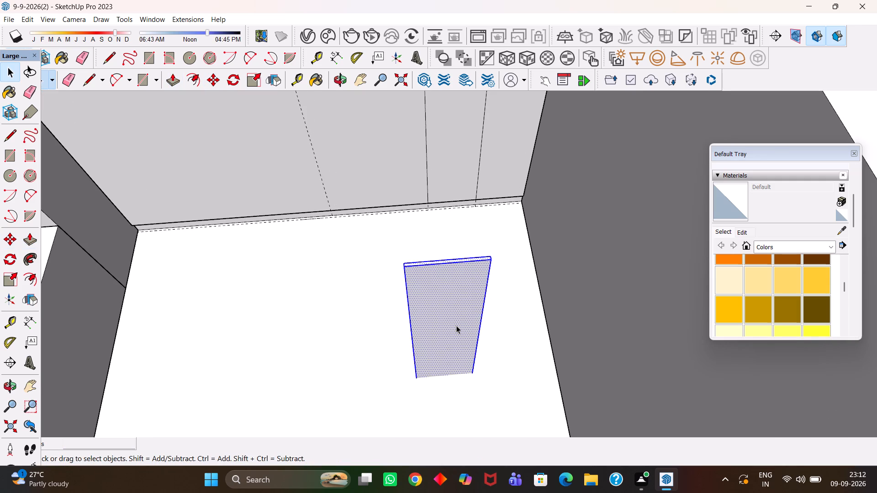
{"action": "right_click", "coordinate": [456, 325]}
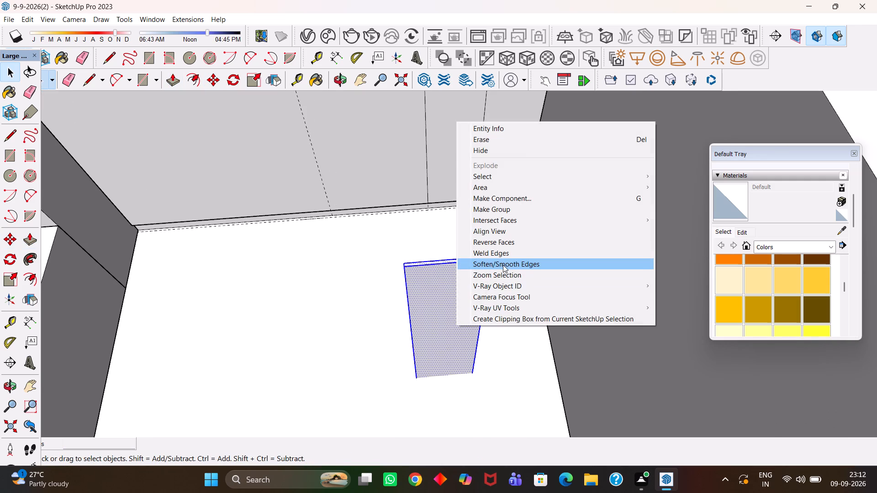
{"action": "left_click", "coordinate": [503, 214]}
Move the door group onto the wardrobe front, snapping its upper corner to the dividing edge's end at the wall opposite the window.
{"action": "scroll", "coordinate": [465, 260], "scroll_direction": "down", "scroll_amount": 3}
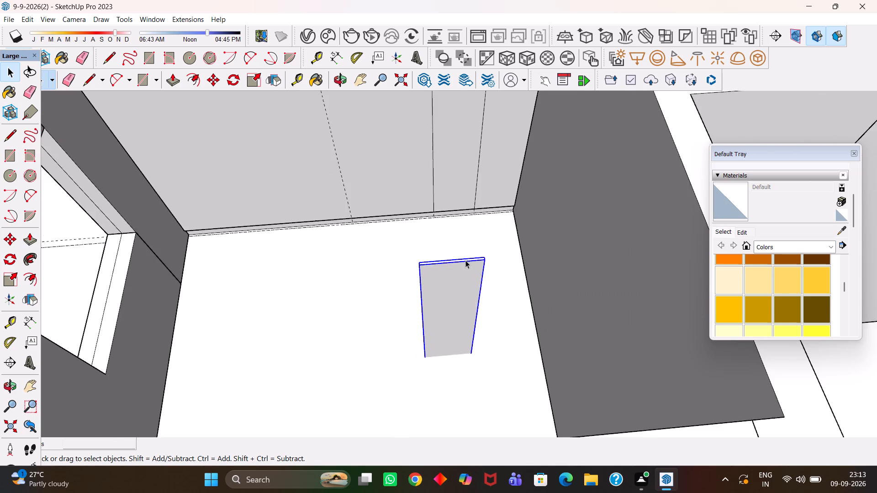
{"action": "middle_click_drag", "start_coordinate": [465, 260], "coordinate": [470, 311]}
{"action": "scroll", "coordinate": [469, 309], "scroll_direction": "up", "scroll_amount": 3}
{"action": "key", "text": "m"}
{"action": "left_click", "coordinate": [499, 341]}
{"action": "key", "text": "h"}
{"action": "scroll", "coordinate": [509, 309], "scroll_direction": "down", "scroll_amount": 4}
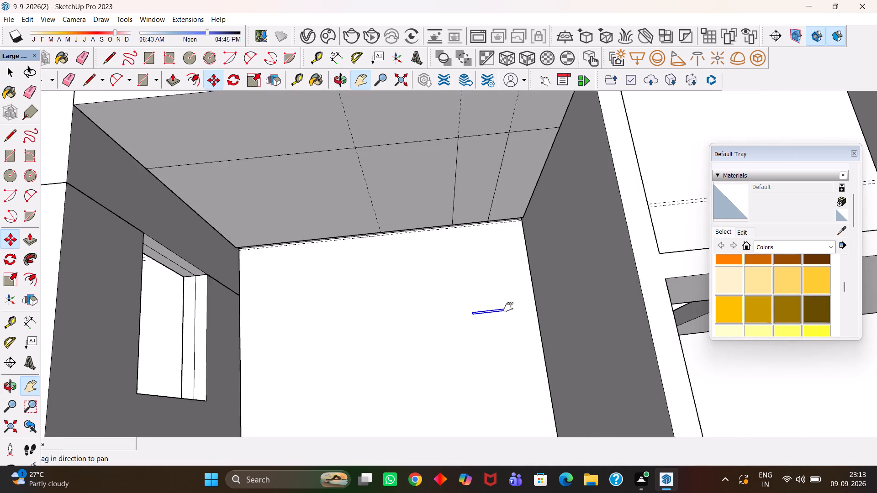
{"action": "scroll", "coordinate": [508, 307], "scroll_direction": "down", "scroll_amount": 5}
{"action": "left_click_drag", "start_coordinate": [507, 252], "coordinate": [504, 335]}
{"action": "scroll", "coordinate": [528, 296], "scroll_direction": "up", "scroll_amount": 6}
{"action": "middle_click_drag", "start_coordinate": [526, 328], "coordinate": [526, 297]}
{"action": "scroll", "coordinate": [526, 297], "scroll_direction": "up", "scroll_amount": 2}
{"action": "key", "text": "Escape"}
{"action": "scroll", "coordinate": [534, 277], "scroll_direction": "up", "scroll_amount": 2}
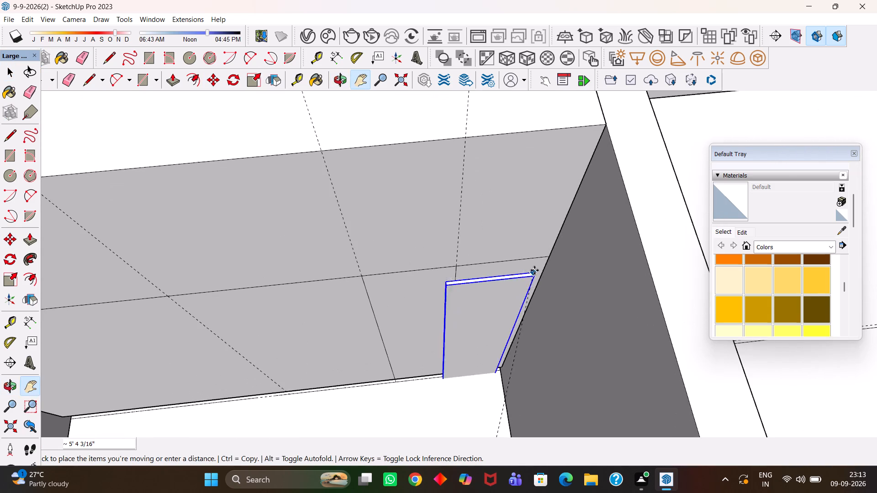
{"action": "left_click", "coordinate": [544, 255]}
Inside the door group, push the side face away from the wall inward by 5 mm, and close the group.
{"action": "scroll", "coordinate": [508, 267], "scroll_direction": "up", "scroll_amount": 2}
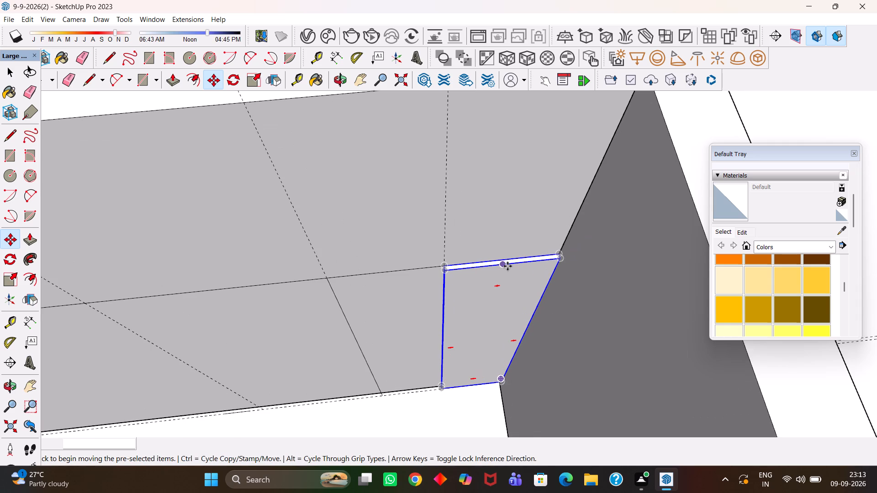
{"action": "scroll", "coordinate": [491, 274], "scroll_direction": "up", "scroll_amount": 8}
{"action": "middle_click_drag", "start_coordinate": [418, 287], "coordinate": [454, 278]}
{"action": "scroll", "coordinate": [454, 278], "scroll_direction": "down", "scroll_amount": 6}
{"action": "key", "text": "h"}
{"action": "middle_click_drag", "start_coordinate": [413, 293], "coordinate": [469, 276]}
{"action": "scroll", "coordinate": [457, 286], "scroll_direction": "up", "scroll_amount": 8}
{"action": "left_click_drag", "start_coordinate": [415, 294], "coordinate": [482, 305]}
{"action": "scroll", "coordinate": [498, 315], "scroll_direction": "up", "scroll_amount": 3}
{"action": "key", "text": "space"}
{"action": "triple_click", "coordinate": [481, 304]}
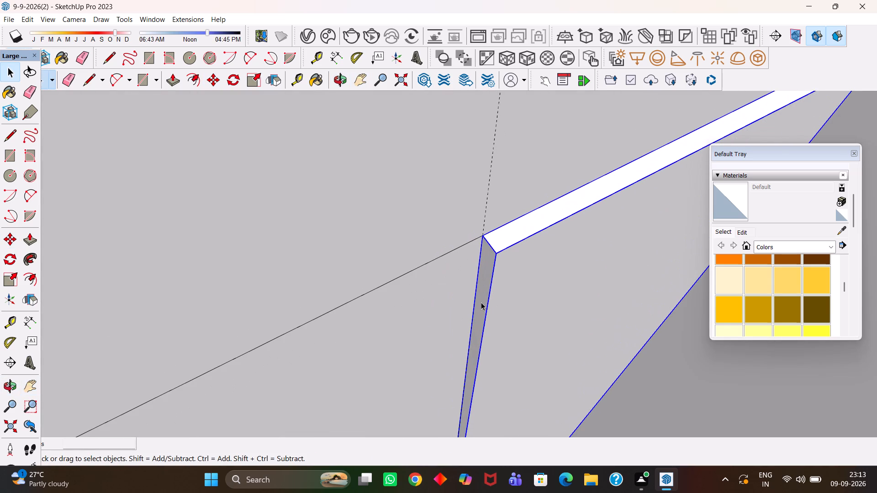
{"action": "left_click", "coordinate": [483, 303]}
{"action": "key", "text": "p"}
{"action": "left_click", "coordinate": [483, 303]}
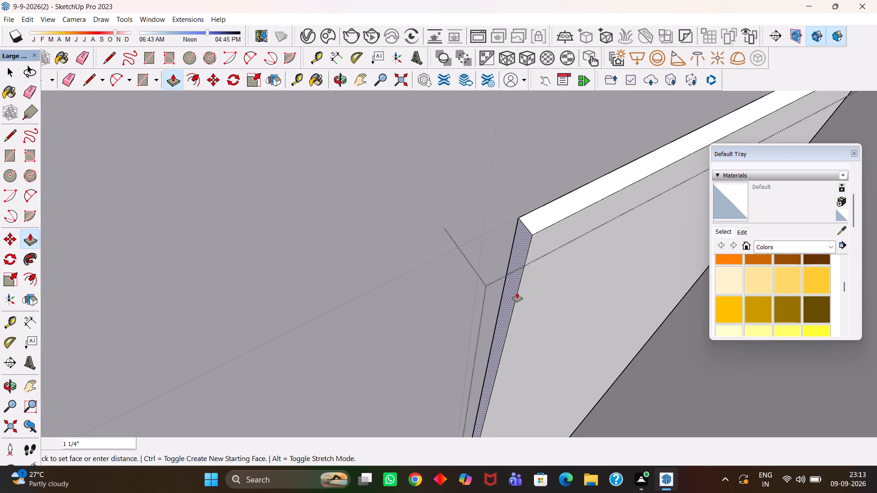
{"action": "type", "text": "5mm"}
{"action": "key", "text": "Return"}
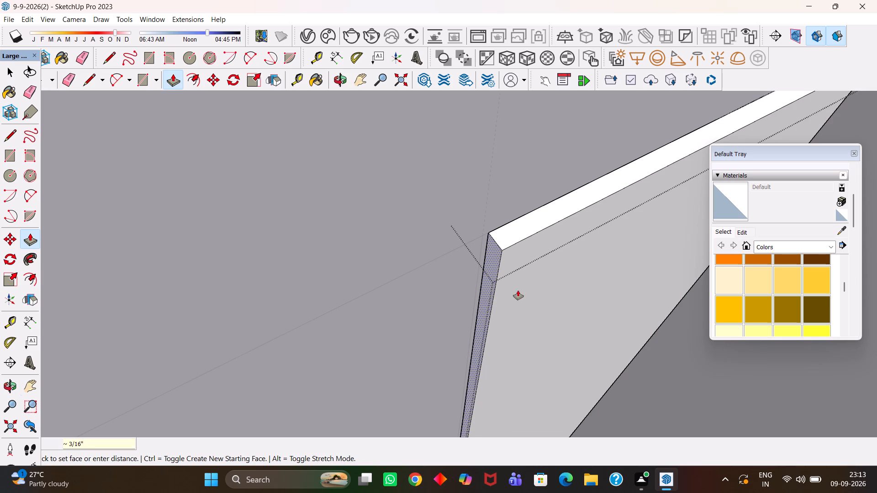
{"action": "key", "text": "h"}
{"action": "scroll", "coordinate": [527, 284], "scroll_direction": "down", "scroll_amount": 8}
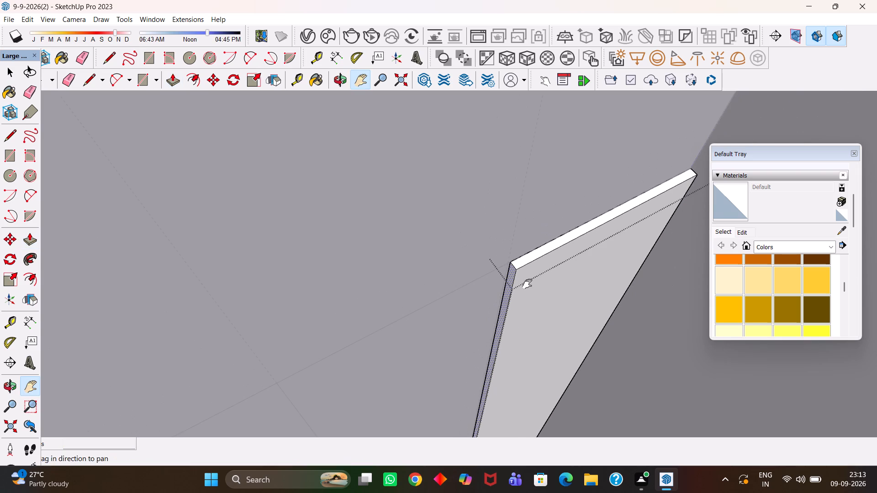
{"action": "scroll", "coordinate": [528, 284], "scroll_direction": "down", "scroll_amount": 8}
{"action": "scroll", "coordinate": [529, 305], "scroll_direction": "up", "scroll_amount": 1}
{"action": "middle_click_drag", "start_coordinate": [529, 305], "coordinate": [454, 335]}
{"action": "scroll", "coordinate": [436, 336], "scroll_direction": "down", "scroll_amount": 6}
{"action": "key", "text": "h"}
{"action": "left_click_drag", "start_coordinate": [409, 338], "coordinate": [472, 263]}
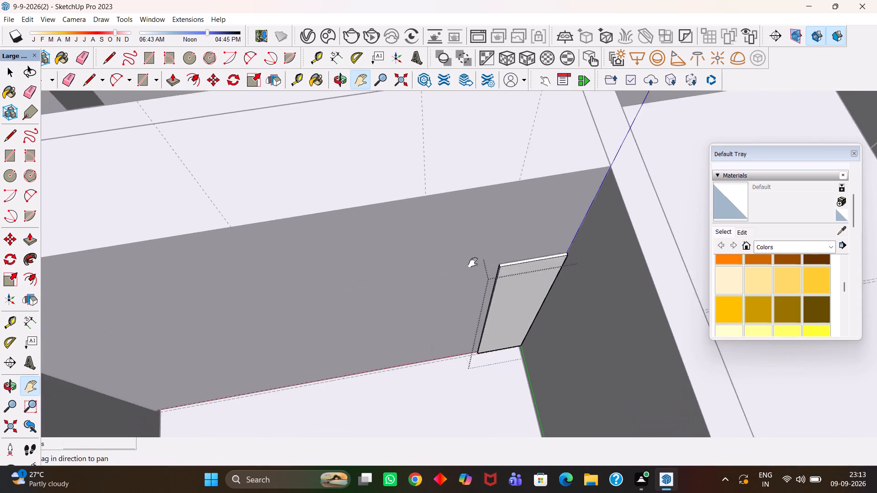
{"action": "scroll", "coordinate": [469, 274], "scroll_direction": "down", "scroll_amount": 4}
{"action": "key", "text": "space"}
{"action": "left_click", "coordinate": [459, 372]}
Copy the door group 9' 7 1/2" along the dividing edge to the wardrobe's end on the window side.
{"action": "left_click", "coordinate": [495, 317]}
{"action": "middle_click", "coordinate": [498, 301]}
{"action": "scroll", "coordinate": [499, 304], "scroll_direction": "up", "scroll_amount": 7}
{"action": "key", "text": "m"}
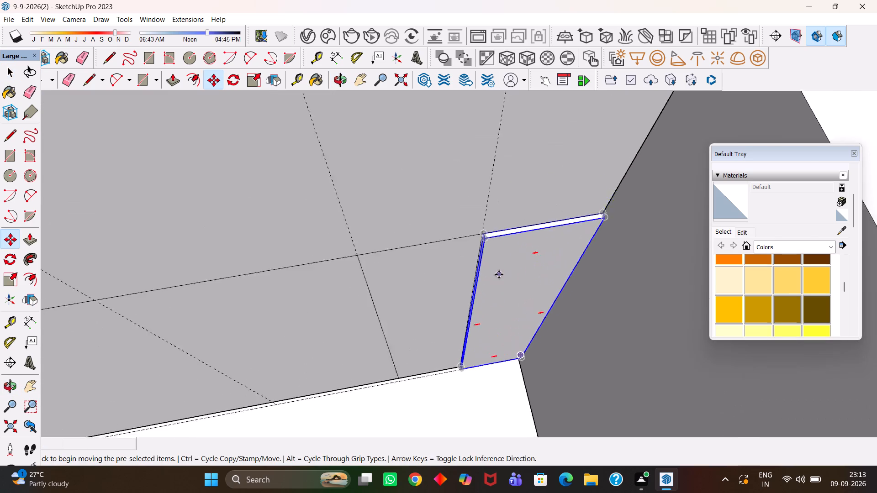
{"action": "scroll", "coordinate": [499, 274], "scroll_direction": "up", "scroll_amount": 10}
{"action": "left_click", "coordinate": [477, 210]}
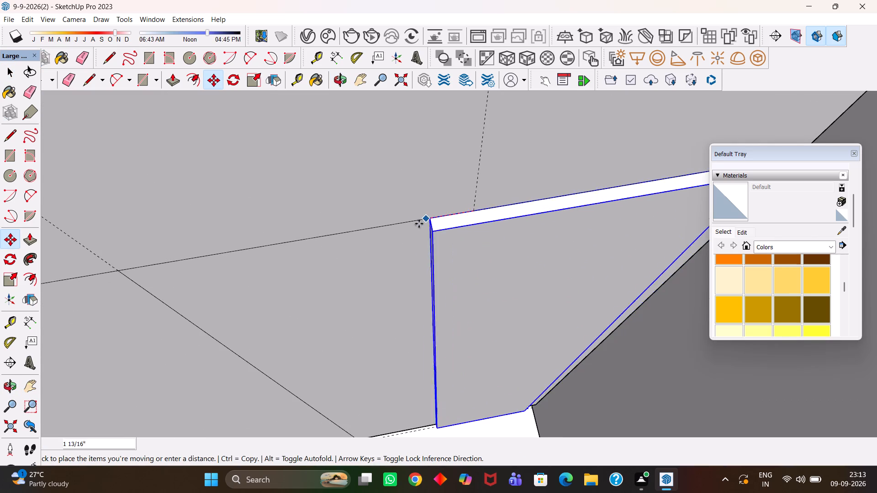
{"action": "key", "text": "h"}
{"action": "scroll", "coordinate": [379, 239], "scroll_direction": "down", "scroll_amount": 6}
{"action": "left_click_drag", "start_coordinate": [353, 250], "coordinate": [593, 227]}
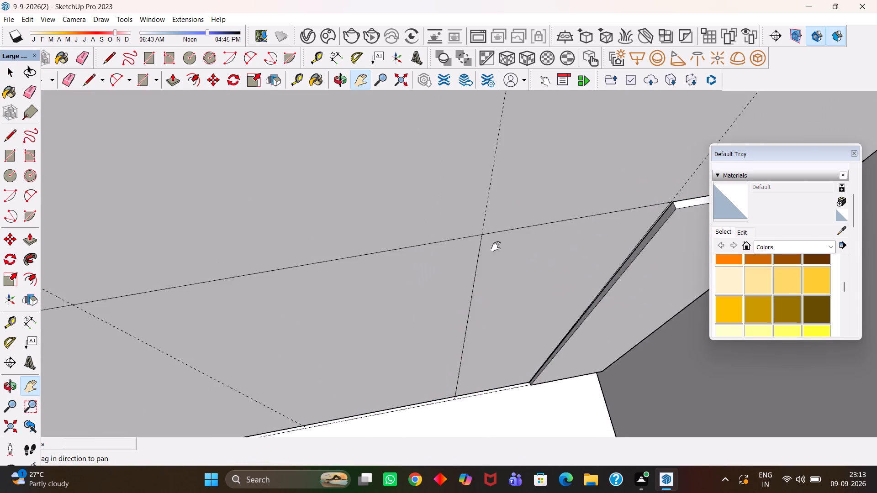
{"action": "left_click_drag", "start_coordinate": [258, 275], "coordinate": [578, 246]}
{"action": "scroll", "coordinate": [523, 256], "scroll_direction": "down", "scroll_amount": 6}
{"action": "left_click_drag", "start_coordinate": [383, 278], "coordinate": [549, 251]}
{"action": "middle_click_drag", "start_coordinate": [339, 334], "coordinate": [376, 306]}
{"action": "scroll", "coordinate": [258, 306], "scroll_direction": "down", "scroll_amount": 1}
{"action": "left_click_drag", "start_coordinate": [244, 306], "coordinate": [287, 306]}
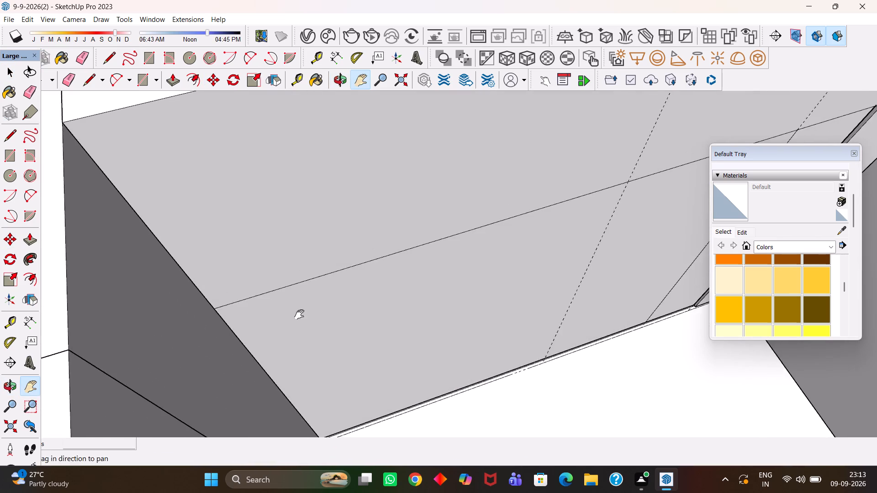
{"action": "middle_click_drag", "start_coordinate": [299, 317], "coordinate": [284, 323]}
{"action": "scroll", "coordinate": [276, 320], "scroll_direction": "up", "scroll_amount": 1}
{"action": "key", "text": "Escape"}
{"action": "left_click", "coordinate": [193, 303]}
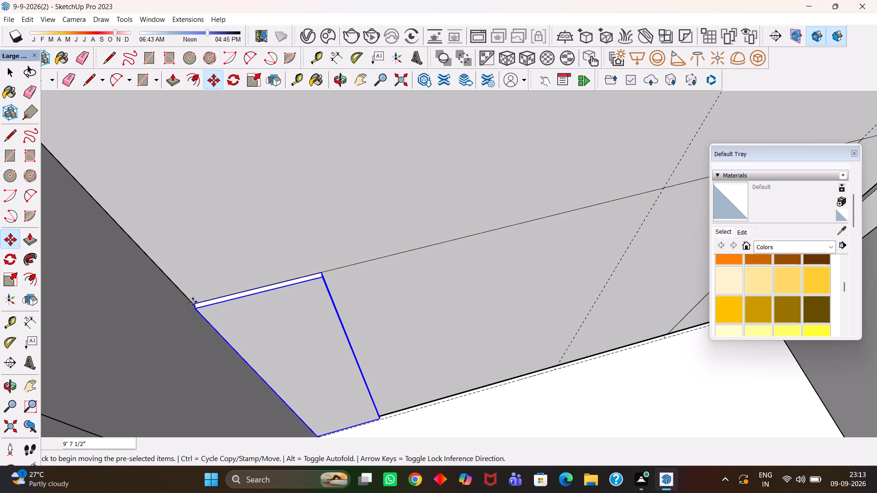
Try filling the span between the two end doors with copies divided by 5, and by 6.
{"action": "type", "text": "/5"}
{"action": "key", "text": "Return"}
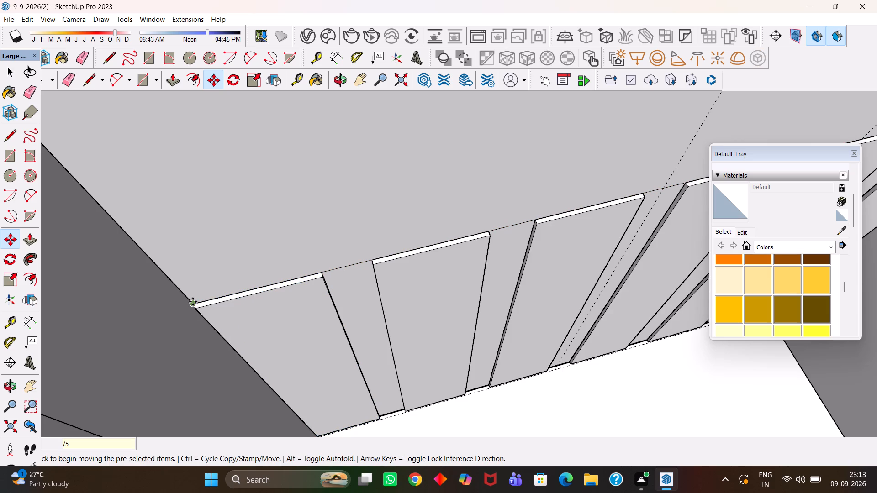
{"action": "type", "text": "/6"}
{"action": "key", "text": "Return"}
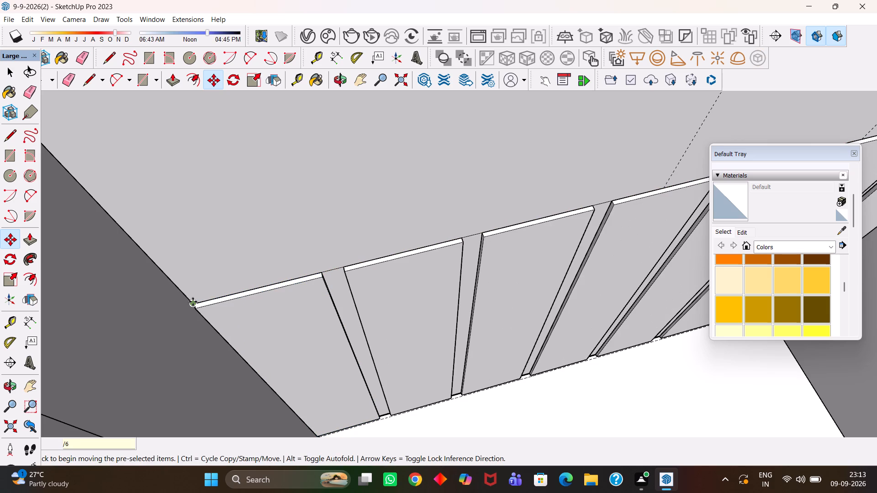
Fill the span between the two end doors with evenly spaced door copies using a division of 7.
{"action": "type", "text": "/4"}
{"action": "key", "text": "BackSpace"}
{"action": "key", "text": "7"}
{"action": "key", "text": "Return"}
Copy the window-side end door about 6' 8" upward so it starts at the edge dividing the lower and upper sections.
{"action": "key", "text": "h"}
{"action": "scroll", "coordinate": [238, 308], "scroll_direction": "down", "scroll_amount": 9}
{"action": "scroll", "coordinate": [294, 326], "scroll_direction": "up", "scroll_amount": 2}
{"action": "middle_click_drag", "start_coordinate": [294, 326], "coordinate": [291, 331]}
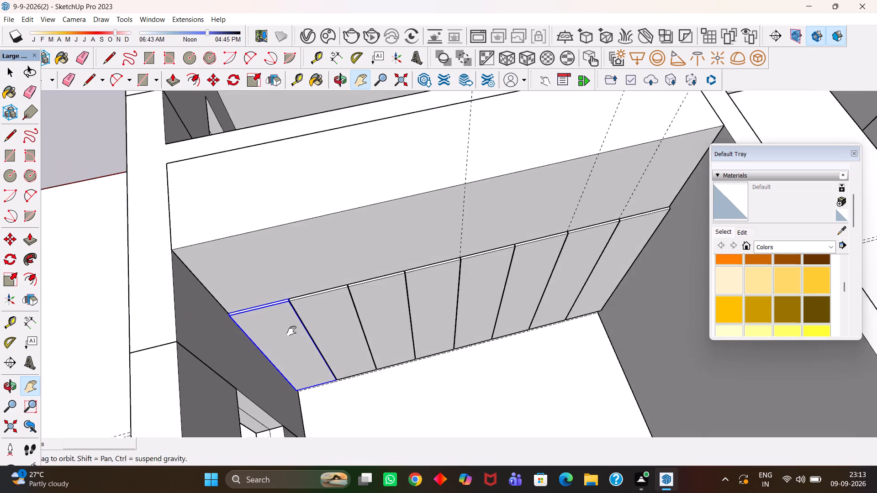
{"action": "scroll", "coordinate": [291, 331], "scroll_direction": "up", "scroll_amount": 1}
{"action": "key", "text": "space"}
{"action": "left_click", "coordinate": [255, 339]}
{"action": "scroll", "coordinate": [285, 373], "scroll_direction": "up", "scroll_amount": 2}
{"action": "key", "text": "m"}
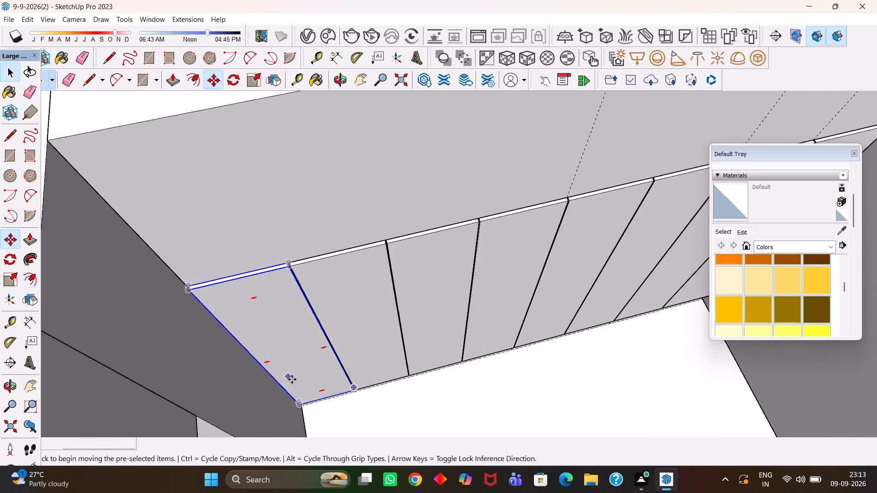
{"action": "scroll", "coordinate": [292, 379], "scroll_direction": "up", "scroll_amount": 1}
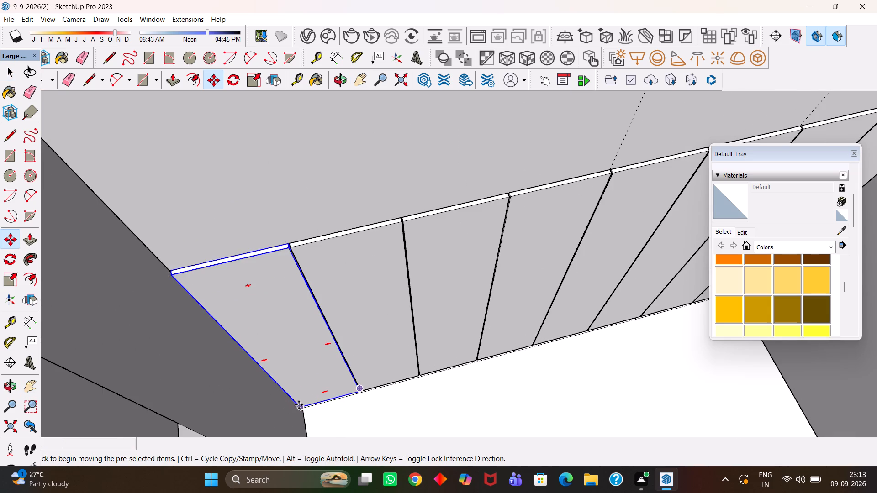
{"action": "left_click", "coordinate": [299, 405]}
{"action": "scroll", "coordinate": [259, 329], "scroll_direction": "down", "scroll_amount": 6}
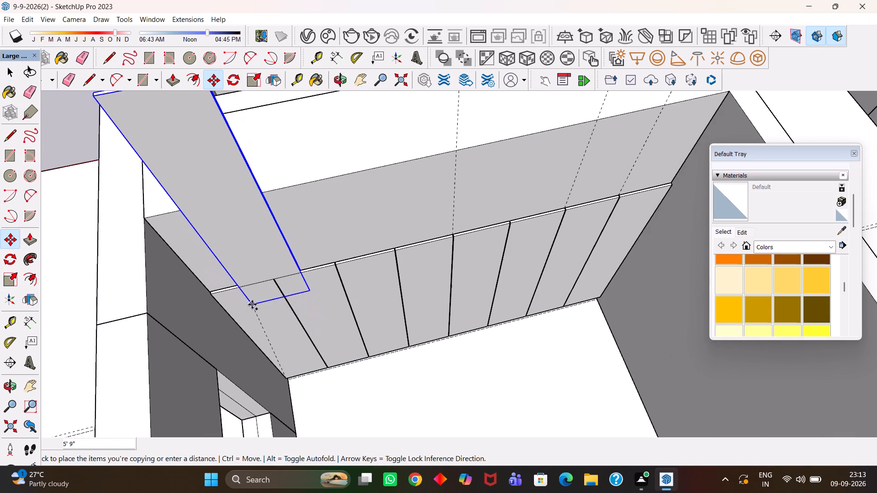
{"action": "left_click", "coordinate": [211, 287]}
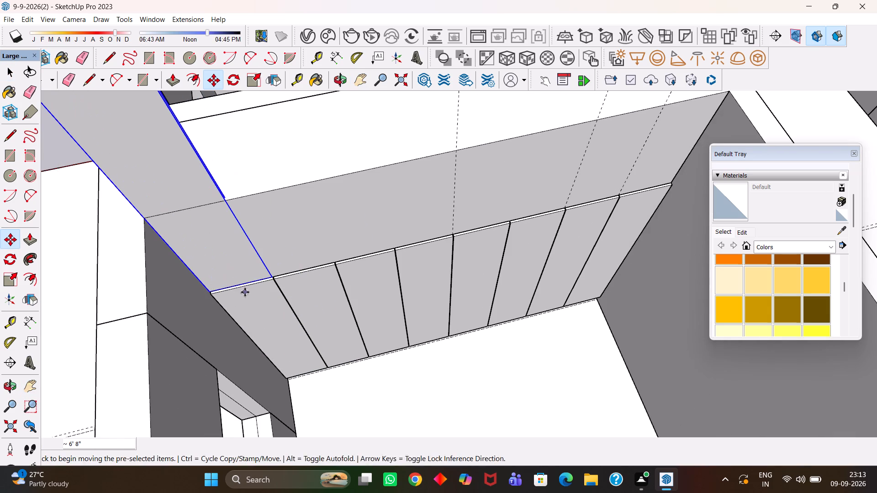
Move the upper door copy slightly so its lower corner meets the top of the lower door at the window-side wall.
{"action": "scroll", "coordinate": [245, 292], "scroll_direction": "up", "scroll_amount": 6}
{"action": "key", "text": "h"}
{"action": "left_click_drag", "start_coordinate": [224, 282], "coordinate": [357, 302]}
{"action": "scroll", "coordinate": [317, 302], "scroll_direction": "up", "scroll_amount": 7}
{"action": "key", "text": "m"}
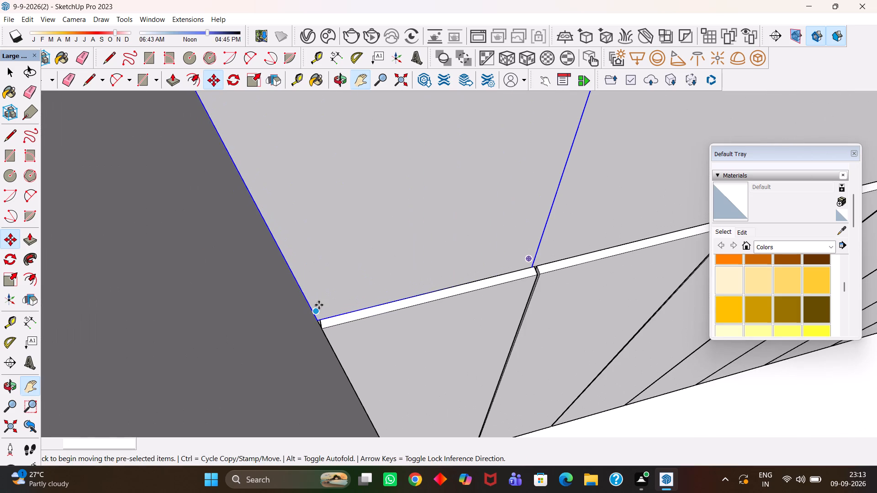
{"action": "left_click", "coordinate": [318, 308]}
{"action": "left_click", "coordinate": [322, 318]}
Move the lower window-side end door about 3/16" toward the wall so its top corner meets the upper door's bottom corner.
{"action": "scroll", "coordinate": [324, 322], "scroll_direction": "up", "scroll_amount": 3}
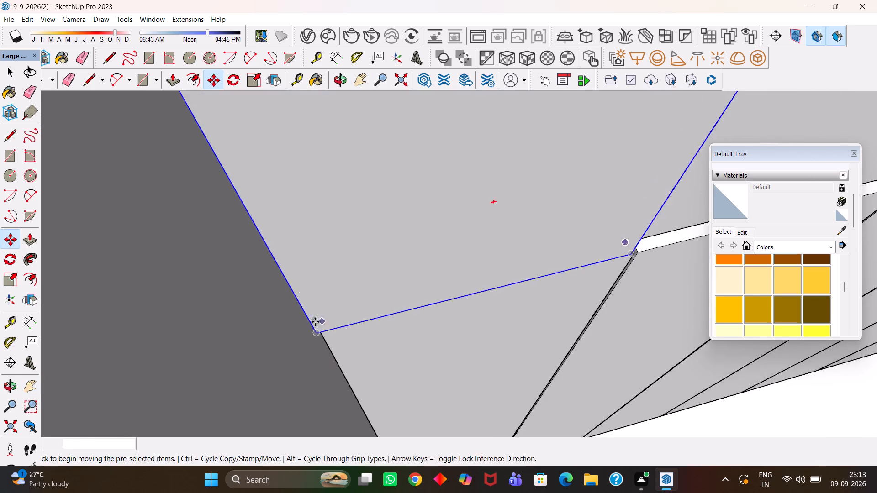
{"action": "scroll", "coordinate": [315, 322], "scroll_direction": "up", "scroll_amount": 6}
{"action": "middle_click_drag", "start_coordinate": [317, 341], "coordinate": [359, 225]}
{"action": "scroll", "coordinate": [349, 297], "scroll_direction": "up", "scroll_amount": 2}
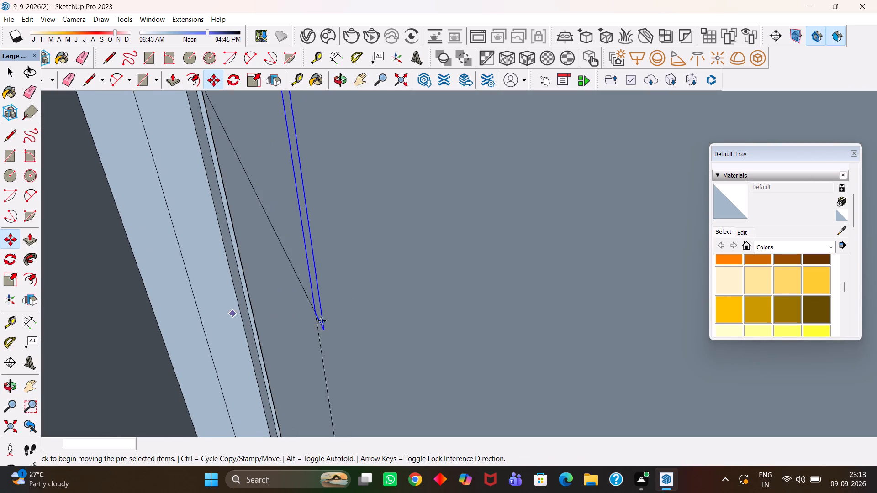
{"action": "middle_click_drag", "start_coordinate": [374, 330], "coordinate": [322, 329]}
{"action": "key", "text": "h"}
{"action": "left_click_drag", "start_coordinate": [445, 322], "coordinate": [364, 327]}
{"action": "scroll", "coordinate": [268, 324], "scroll_direction": "up", "scroll_amount": 5}
{"action": "middle_click_drag", "start_coordinate": [275, 330], "coordinate": [258, 216]}
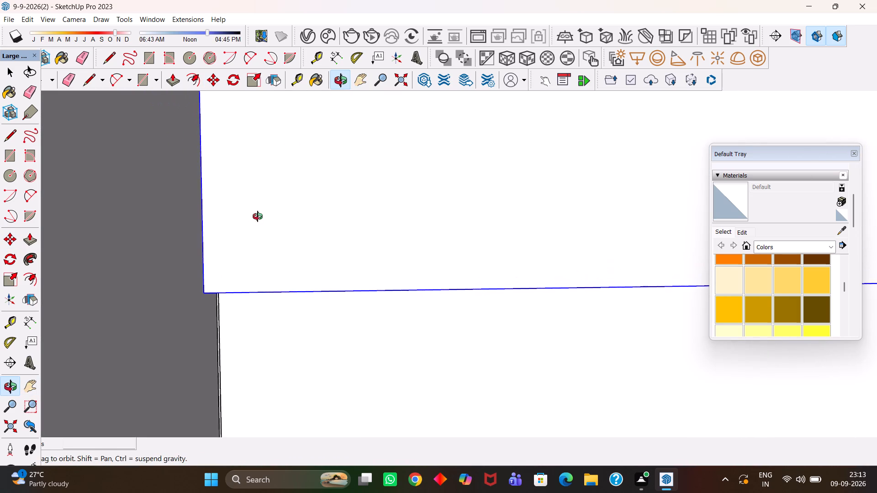
{"action": "middle_click_drag", "start_coordinate": [258, 216], "coordinate": [251, 247]}
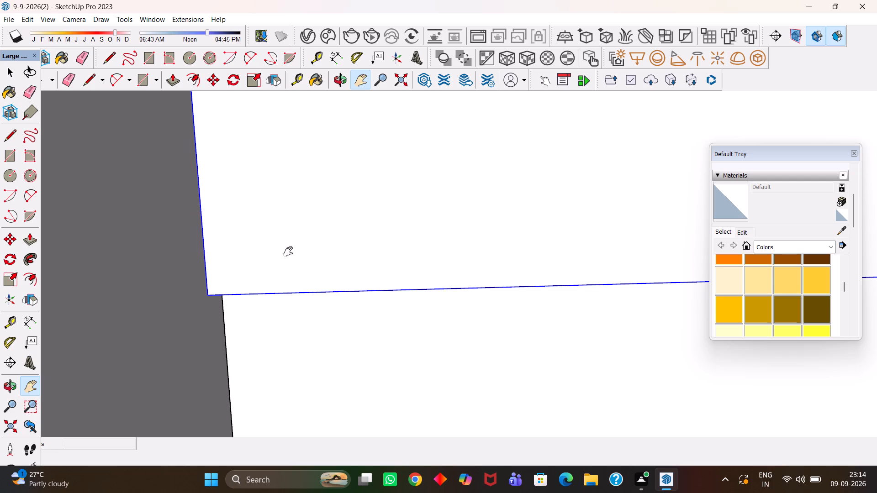
{"action": "key", "text": "h"}
{"action": "scroll", "coordinate": [278, 243], "scroll_direction": "down", "scroll_amount": 5}
{"action": "scroll", "coordinate": [268, 264], "scroll_direction": "up", "scroll_amount": 5}
{"action": "scroll", "coordinate": [265, 269], "scroll_direction": "down", "scroll_amount": 10}
{"action": "scroll", "coordinate": [264, 292], "scroll_direction": "up", "scroll_amount": 5}
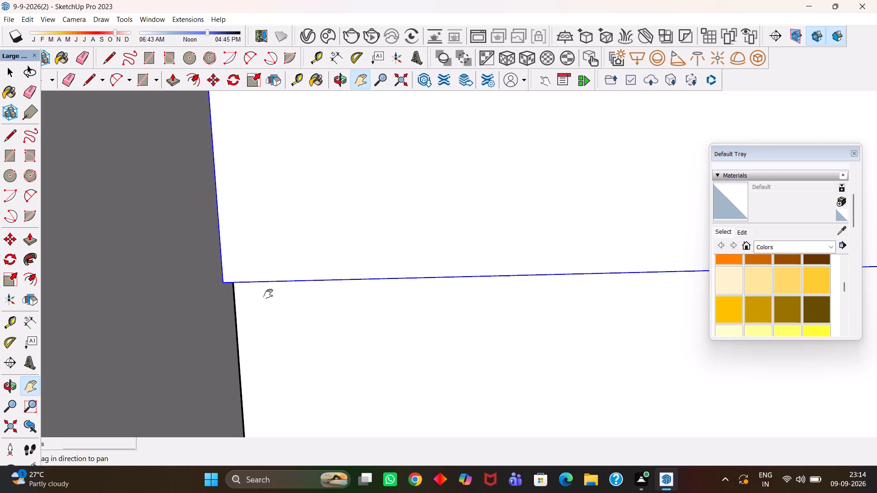
{"action": "scroll", "coordinate": [260, 303], "scroll_direction": "up", "scroll_amount": 3}
{"action": "scroll", "coordinate": [226, 215], "scroll_direction": "up", "scroll_amount": 1}
{"action": "middle_click_drag", "start_coordinate": [227, 269], "coordinate": [230, 215]}
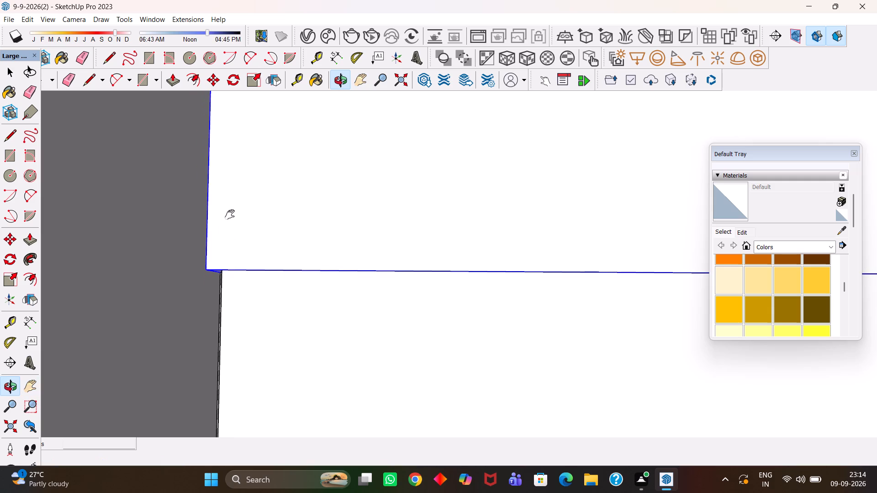
{"action": "middle_click", "coordinate": [229, 214]}
{"action": "key", "text": "h"}
{"action": "scroll", "coordinate": [232, 221], "scroll_direction": "down", "scroll_amount": 3}
{"action": "left_click_drag", "start_coordinate": [235, 235], "coordinate": [275, 293]}
{"action": "middle_click_drag", "start_coordinate": [289, 339], "coordinate": [286, 237]}
{"action": "scroll", "coordinate": [271, 320], "scroll_direction": "up", "scroll_amount": 1}
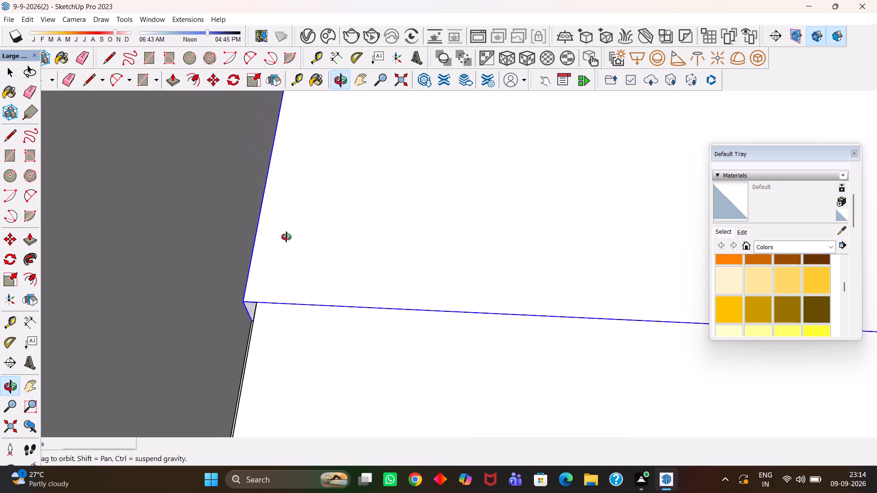
{"action": "middle_click_drag", "start_coordinate": [286, 237], "coordinate": [288, 234]}
{"action": "scroll", "coordinate": [270, 301], "scroll_direction": "up", "scroll_amount": 3}
{"action": "middle_click_drag", "start_coordinate": [238, 307], "coordinate": [295, 357]}
{"action": "scroll", "coordinate": [273, 359], "scroll_direction": "up", "scroll_amount": 2}
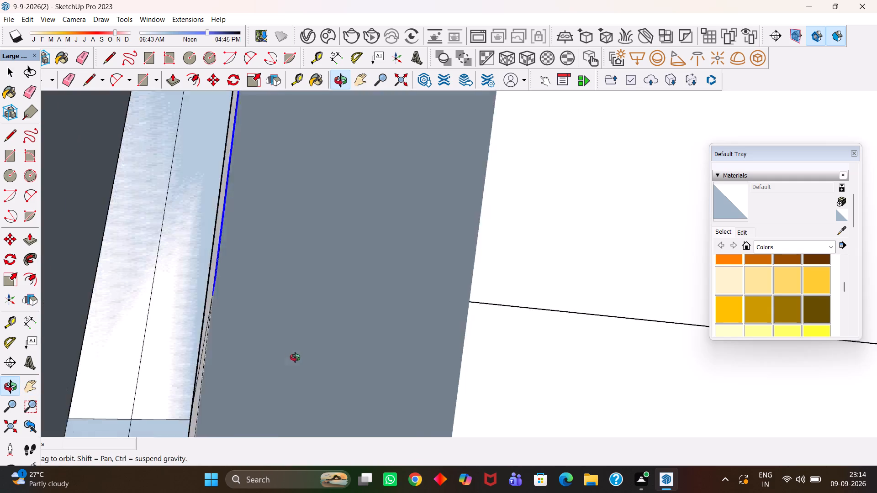
{"action": "middle_click_drag", "start_coordinate": [295, 357], "coordinate": [270, 362]}
{"action": "key", "text": "space"}
{"action": "left_click", "coordinate": [261, 341]}
{"action": "middle_click_drag", "start_coordinate": [265, 325], "coordinate": [267, 329]}
{"action": "key", "text": "m"}
{"action": "scroll", "coordinate": [268, 330], "scroll_direction": "up", "scroll_amount": 2}
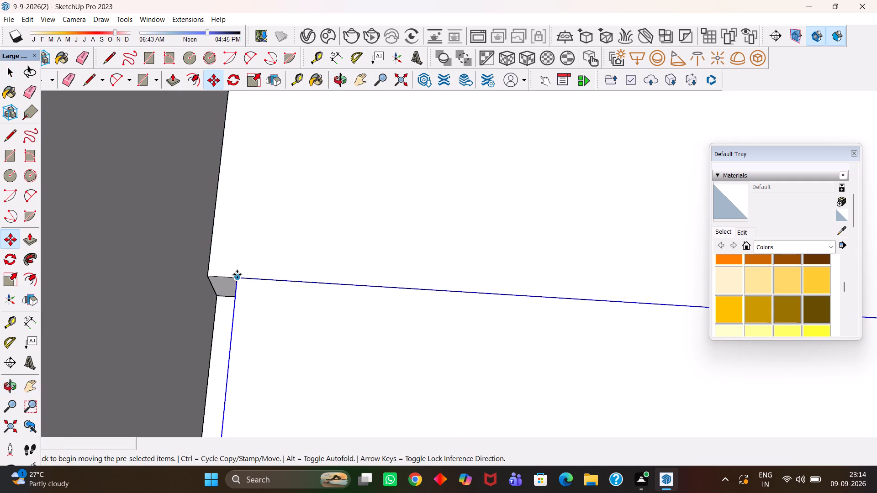
{"action": "left_click", "coordinate": [237, 275]}
{"action": "left_click", "coordinate": [211, 274]}
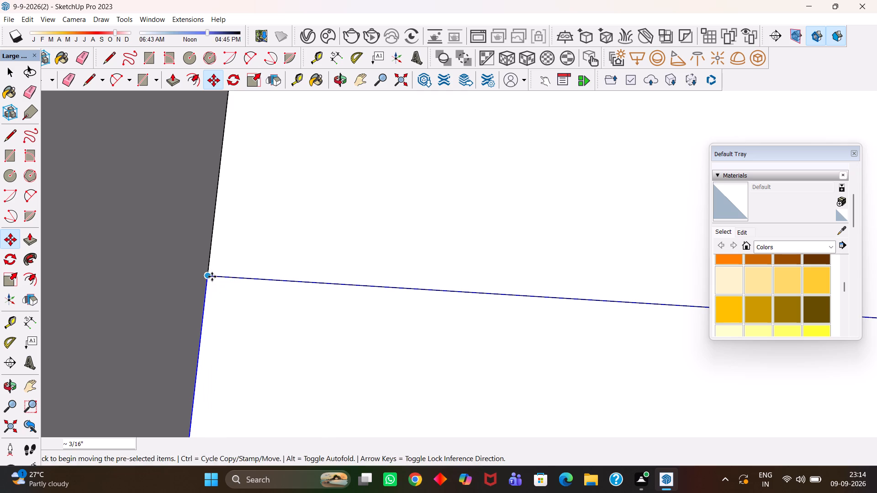
Shorten the upper window-side door with Push/Pull by about 2' 9 5/8" so its top ends at the wardrobe's upper edge.
{"action": "key", "text": "h"}
{"action": "scroll", "coordinate": [213, 278], "scroll_direction": "down", "scroll_amount": 14}
{"action": "key", "text": "h"}
{"action": "scroll", "coordinate": [291, 252], "scroll_direction": "up", "scroll_amount": 1}
{"action": "middle_click_drag", "start_coordinate": [292, 252], "coordinate": [296, 293]}
{"action": "scroll", "coordinate": [297, 297], "scroll_direction": "down", "scroll_amount": 4}
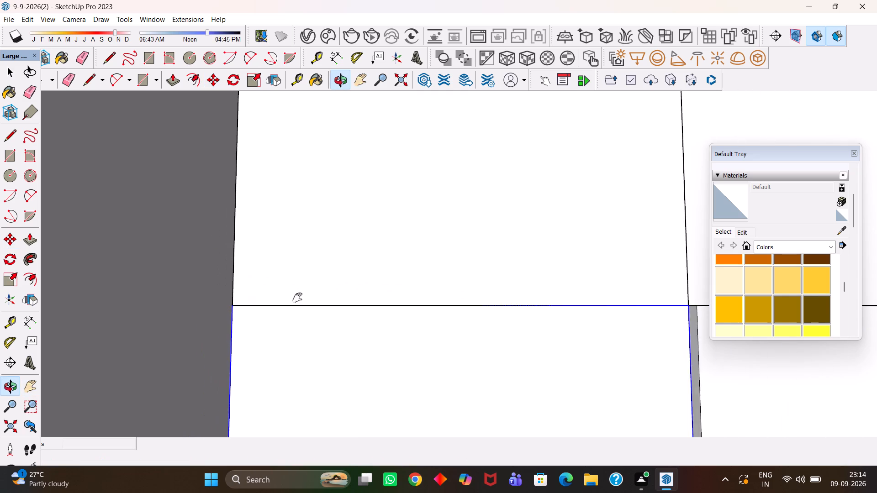
{"action": "scroll", "coordinate": [297, 298], "scroll_direction": "down", "scroll_amount": 4}
{"action": "left_click_drag", "start_coordinate": [421, 305], "coordinate": [295, 308]}
{"action": "scroll", "coordinate": [291, 308], "scroll_direction": "down", "scroll_amount": 6}
{"action": "scroll", "coordinate": [346, 270], "scroll_direction": "up", "scroll_amount": 1}
{"action": "middle_click_drag", "start_coordinate": [346, 270], "coordinate": [351, 379]}
{"action": "scroll", "coordinate": [351, 379], "scroll_direction": "down", "scroll_amount": 6}
{"action": "scroll", "coordinate": [383, 328], "scroll_direction": "up", "scroll_amount": 1}
{"action": "middle_click_drag", "start_coordinate": [382, 327], "coordinate": [328, 401]}
{"action": "scroll", "coordinate": [328, 405], "scroll_direction": "down", "scroll_amount": 3}
{"action": "left_click", "coordinate": [328, 321]}
{"action": "scroll", "coordinate": [316, 306], "scroll_direction": "down", "scroll_amount": 5}
{"action": "middle_click_drag", "start_coordinate": [308, 271], "coordinate": [312, 351]}
{"action": "scroll", "coordinate": [312, 351], "scroll_direction": "down", "scroll_amount": 3}
{"action": "scroll", "coordinate": [264, 281], "scroll_direction": "up", "scroll_amount": 5}
{"action": "scroll", "coordinate": [270, 280], "scroll_direction": "down", "scroll_amount": 2}
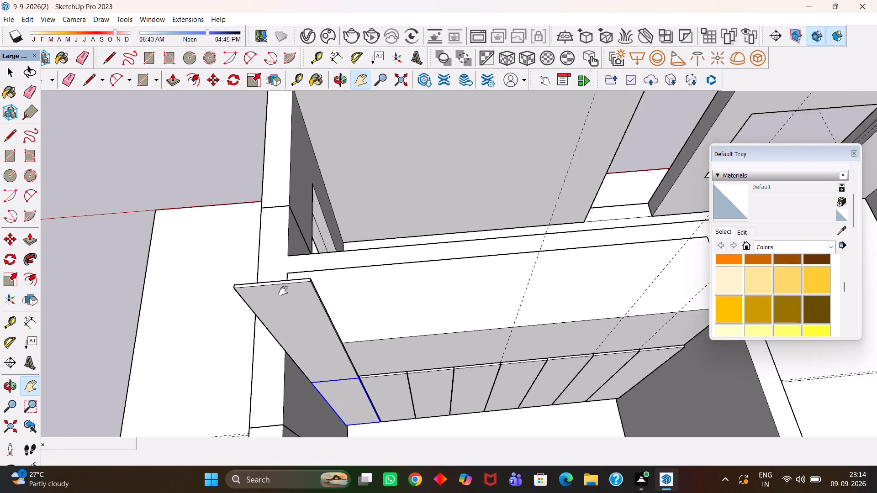
{"action": "scroll", "coordinate": [283, 291], "scroll_direction": "up", "scroll_amount": 7}
{"action": "key", "text": "space"}
{"action": "double_click", "coordinate": [313, 270]}
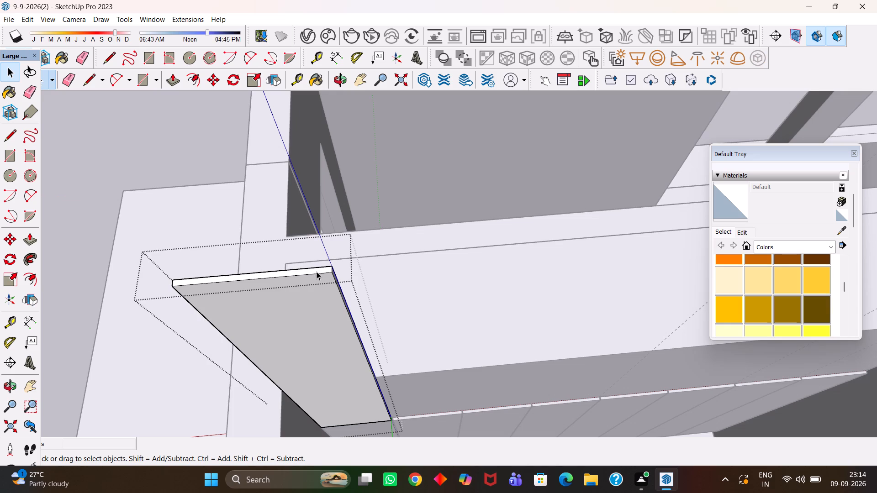
{"action": "left_click", "coordinate": [317, 272]}
{"action": "key", "text": "p"}
{"action": "left_click", "coordinate": [317, 271]}
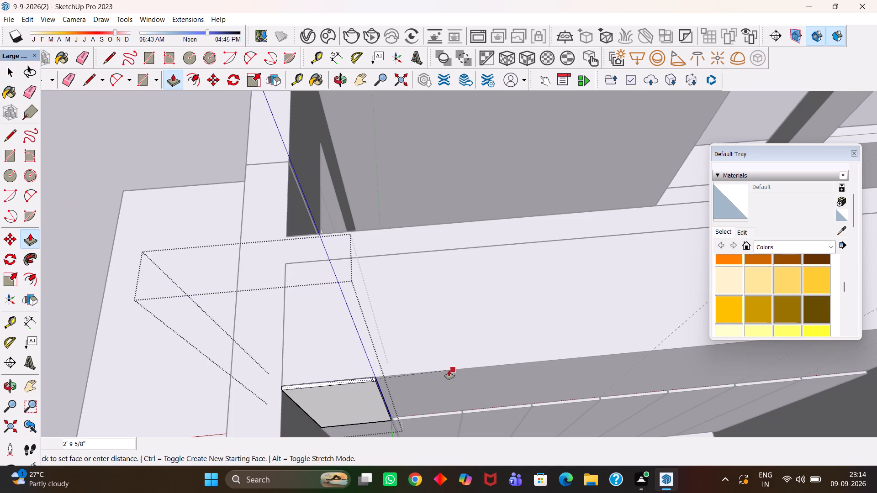
{"action": "left_click", "coordinate": [446, 368]}
{"action": "key", "text": "h"}
{"action": "scroll", "coordinate": [380, 362], "scroll_direction": "down", "scroll_amount": 6}
{"action": "left_click_drag", "start_coordinate": [357, 374], "coordinate": [403, 307]}
{"action": "key", "text": "space"}
{"action": "left_click", "coordinate": [248, 157]}
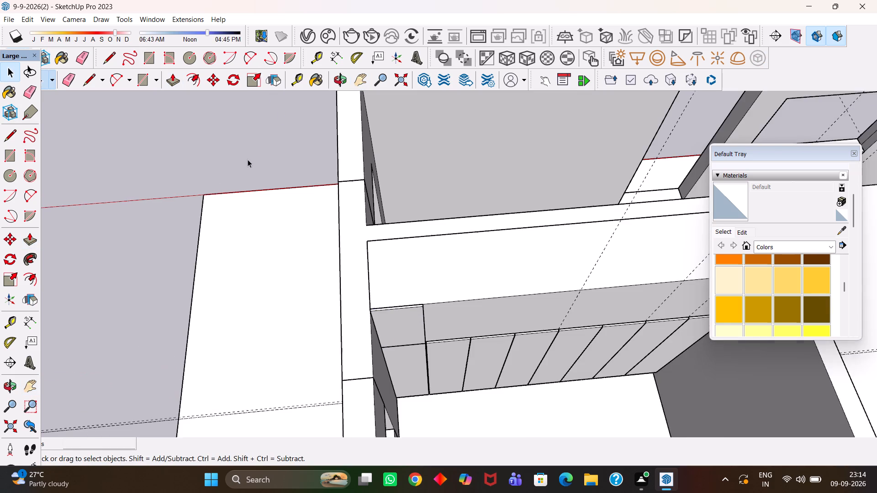
Copy the upper window-side door about 9' 7 11/16" to the opposite side wall, filling the span with evenly spaced copies using a division of 7.
{"action": "scroll", "coordinate": [430, 341], "scroll_direction": "up", "scroll_amount": 3}
{"action": "left_click", "coordinate": [383, 315]}
{"action": "scroll", "coordinate": [418, 317], "scroll_direction": "up", "scroll_amount": 12}
{"action": "middle_click_drag", "start_coordinate": [438, 372], "coordinate": [373, 345]}
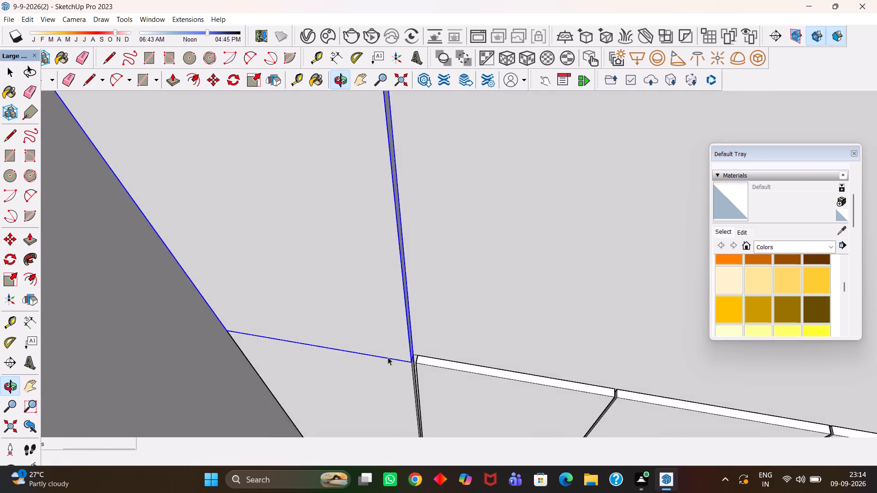
{"action": "scroll", "coordinate": [394, 361], "scroll_direction": "up", "scroll_amount": 5}
{"action": "middle_click_drag", "start_coordinate": [415, 362], "coordinate": [378, 339]}
{"action": "scroll", "coordinate": [378, 339], "scroll_direction": "up", "scroll_amount": 8}
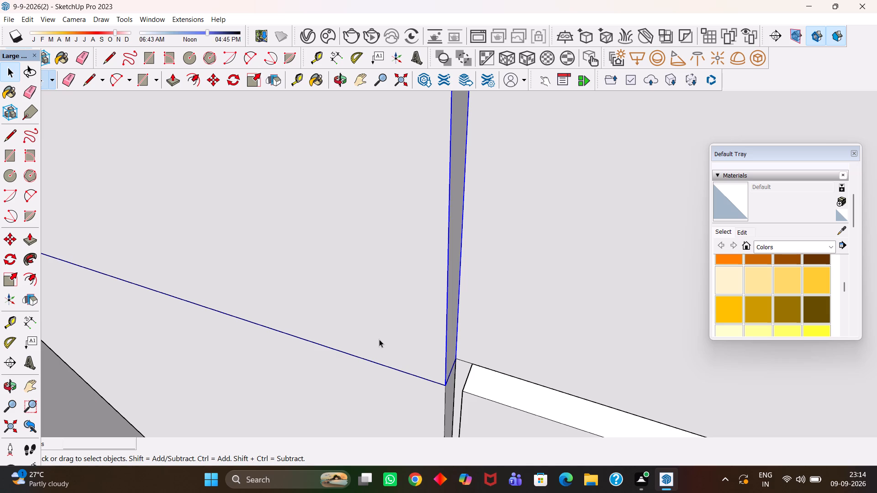
{"action": "key", "text": "m"}
{"action": "scroll", "coordinate": [395, 354], "scroll_direction": "up", "scroll_amount": 3}
{"action": "left_click", "coordinate": [458, 391]}
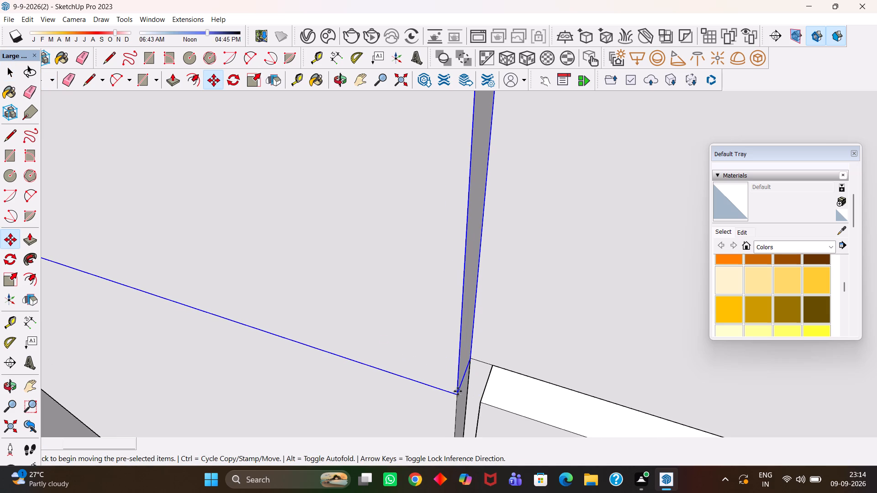
{"action": "scroll", "coordinate": [553, 411], "scroll_direction": "down", "scroll_amount": 9}
{"action": "key", "text": "h"}
{"action": "middle_click_drag", "start_coordinate": [546, 411], "coordinate": [610, 419]}
{"action": "scroll", "coordinate": [613, 419], "scroll_direction": "down", "scroll_amount": 5}
{"action": "key", "text": "h"}
{"action": "left_click_drag", "start_coordinate": [675, 404], "coordinate": [453, 387]}
{"action": "left_click_drag", "start_coordinate": [680, 390], "coordinate": [351, 360]}
{"action": "scroll", "coordinate": [340, 358], "scroll_direction": "down", "scroll_amount": 4}
{"action": "middle_click_drag", "start_coordinate": [321, 359], "coordinate": [350, 359]}
{"action": "scroll", "coordinate": [365, 353], "scroll_direction": "down", "scroll_amount": 2}
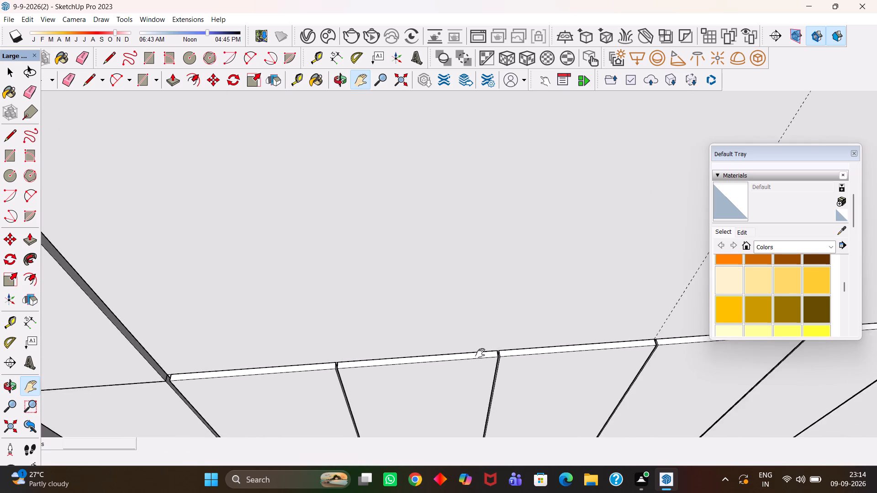
{"action": "left_click_drag", "start_coordinate": [480, 353], "coordinate": [177, 343]}
{"action": "left_click_drag", "start_coordinate": [482, 343], "coordinate": [201, 346]}
{"action": "left_click_drag", "start_coordinate": [461, 348], "coordinate": [330, 357]}
{"action": "scroll", "coordinate": [442, 348], "scroll_direction": "up", "scroll_amount": 3}
{"action": "key", "text": "Escape"}
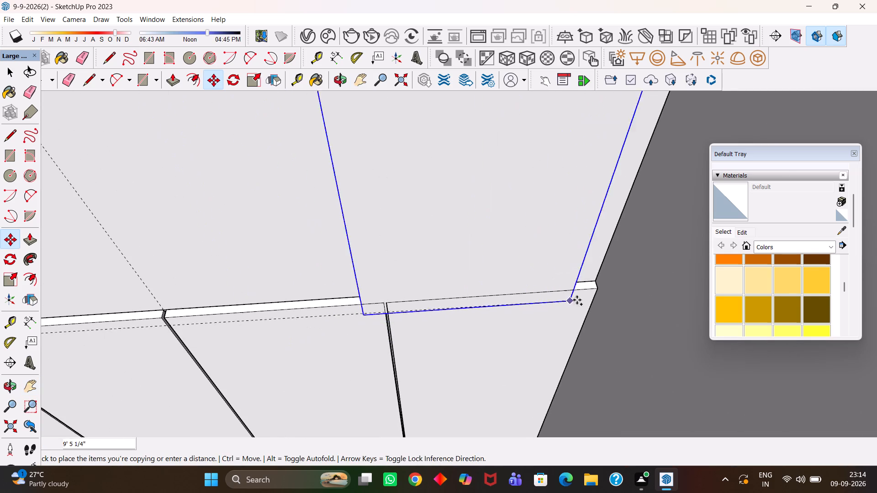
{"action": "left_click", "coordinate": [597, 288]}
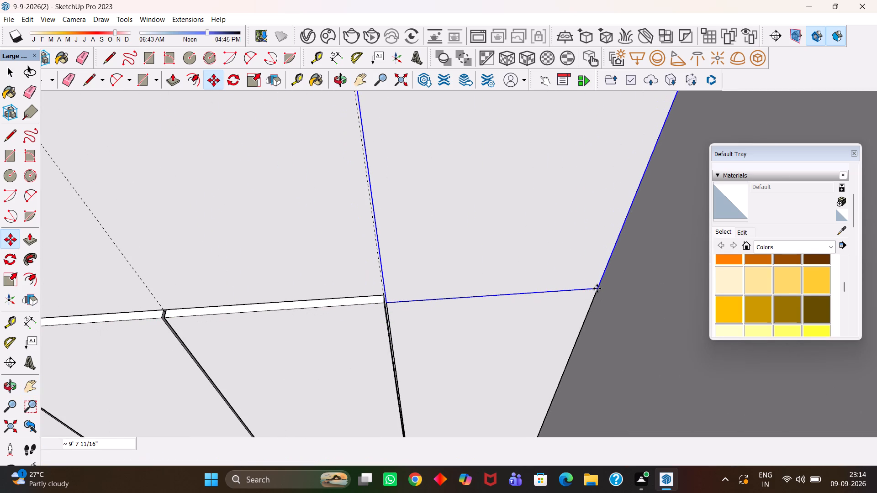
{"action": "type", "text": "/7"}
{"action": "key", "text": "Return"}
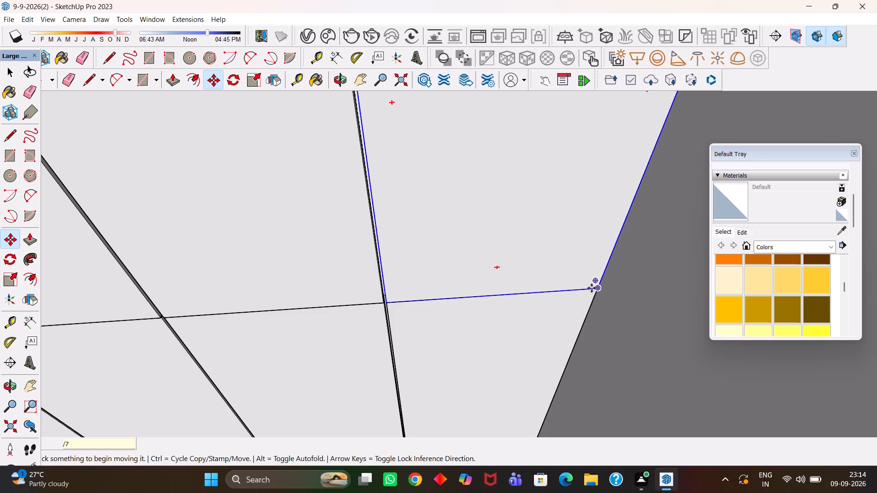
Examine both rows of wardrobe doors up close and within the whole building, and clear the selection.
{"action": "scroll", "coordinate": [580, 288], "scroll_direction": "down", "scroll_amount": 4}
{"action": "key", "text": "h"}
{"action": "scroll", "coordinate": [577, 297], "scroll_direction": "down", "scroll_amount": 12}
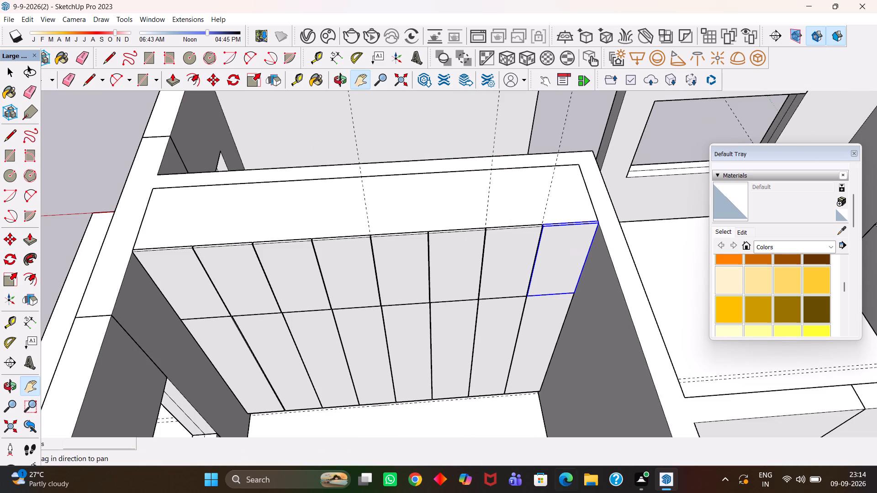
{"action": "scroll", "coordinate": [406, 368], "scroll_direction": "up", "scroll_amount": 3}
{"action": "key", "text": "h"}
{"action": "scroll", "coordinate": [380, 368], "scroll_direction": "up", "scroll_amount": 3}
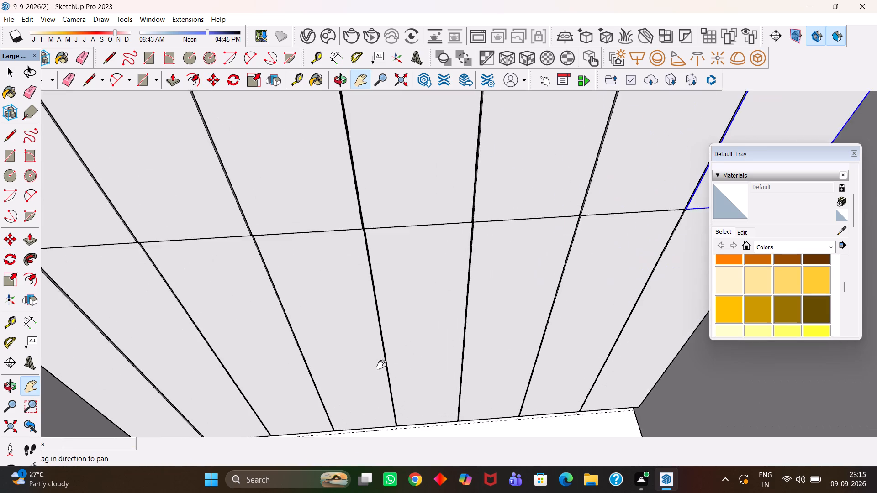
{"action": "left_click_drag", "start_coordinate": [390, 364], "coordinate": [433, 269]}
{"action": "scroll", "coordinate": [435, 274], "scroll_direction": "down", "scroll_amount": 5}
{"action": "middle_click_drag", "start_coordinate": [404, 319], "coordinate": [389, 299]}
{"action": "scroll", "coordinate": [376, 283], "scroll_direction": "up", "scroll_amount": 6}
{"action": "scroll", "coordinate": [391, 302], "scroll_direction": "down", "scroll_amount": 4}
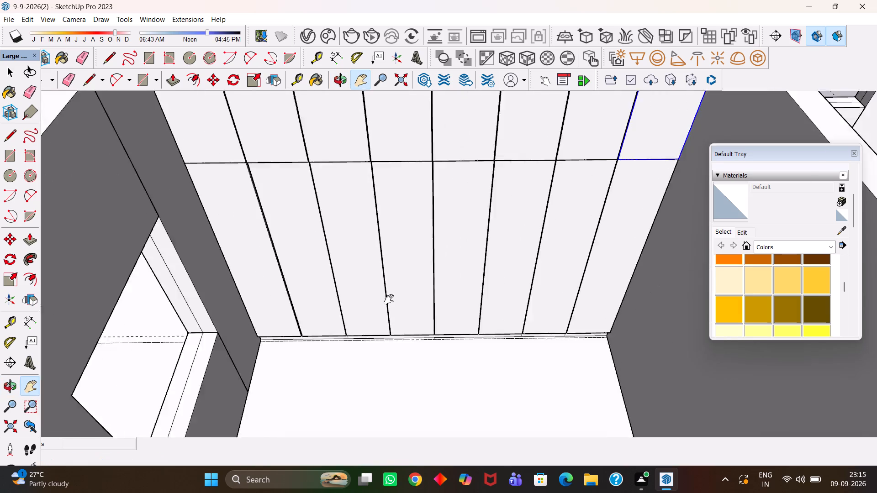
{"action": "scroll", "coordinate": [389, 299], "scroll_direction": "down", "scroll_amount": 15}
{"action": "scroll", "coordinate": [392, 275], "scroll_direction": "up", "scroll_amount": 2}
{"action": "middle_click_drag", "start_coordinate": [392, 274], "coordinate": [402, 298]}
{"action": "key", "text": "space"}
{"action": "left_click", "coordinate": [277, 165]}
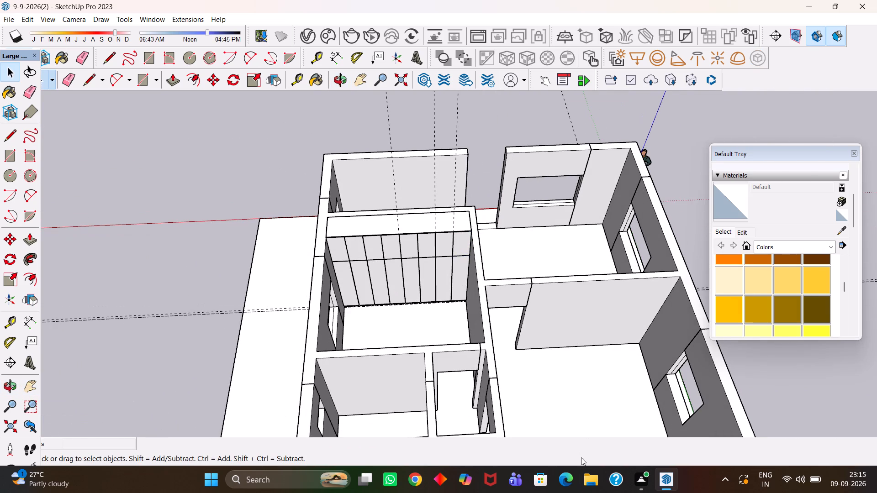
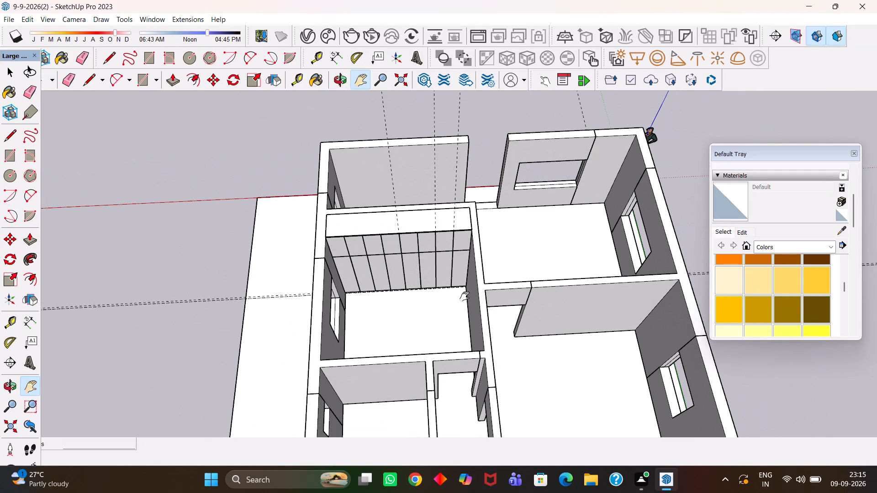
Examine the panelled wardrobe front and its base line along the bedroom wall.
{"action": "scroll", "coordinate": [465, 295], "scroll_direction": "up", "scroll_amount": 2}
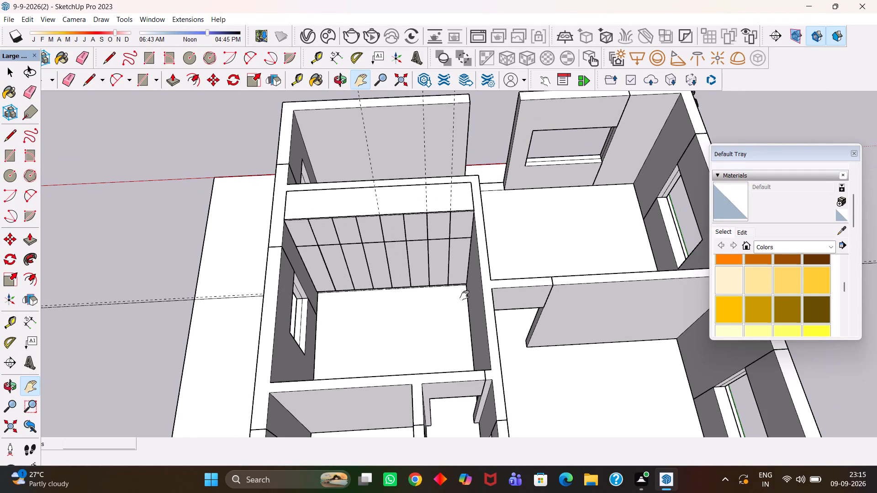
{"action": "scroll", "coordinate": [465, 295], "scroll_direction": "up", "scroll_amount": 2}
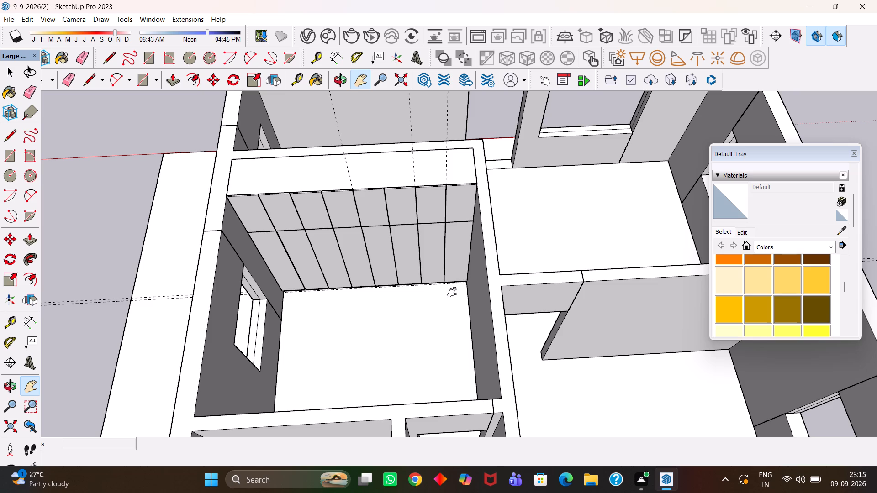
{"action": "scroll", "coordinate": [452, 292], "scroll_direction": "up", "scroll_amount": 3}
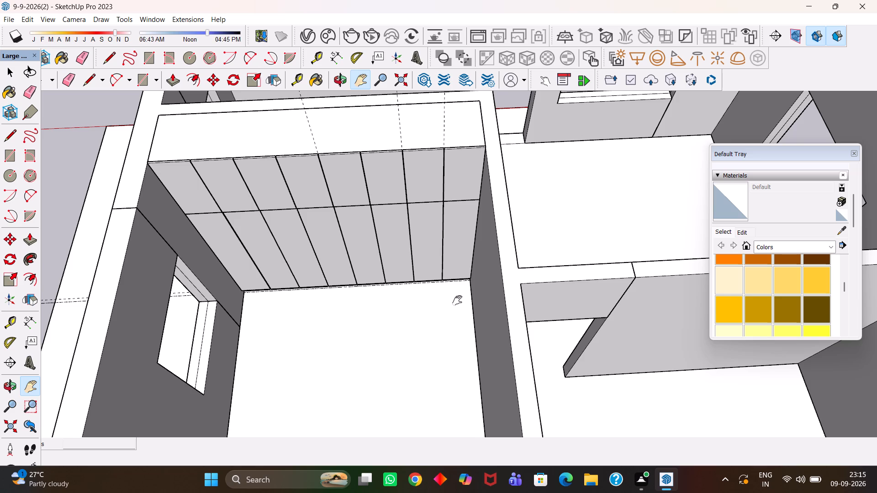
{"action": "scroll", "coordinate": [457, 300], "scroll_direction": "down", "scroll_amount": 6}
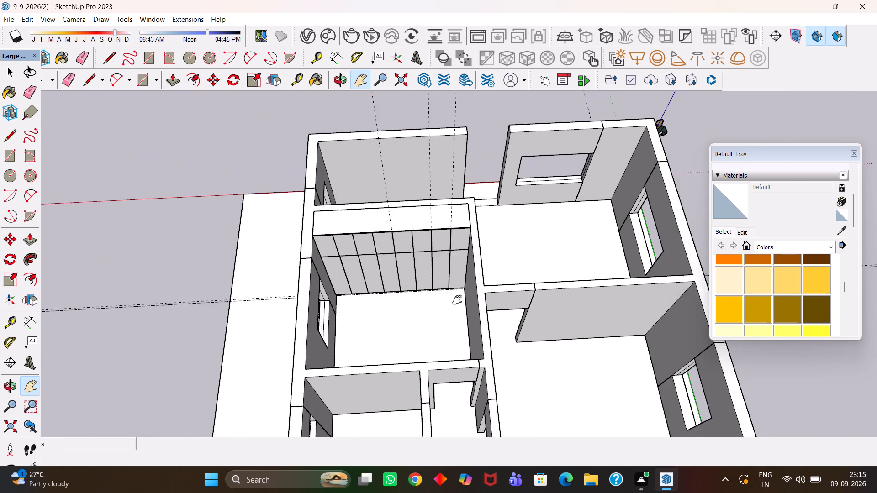
{"action": "scroll", "coordinate": [457, 300], "scroll_direction": "down", "scroll_amount": 2}
{"action": "scroll", "coordinate": [457, 300], "scroll_direction": "up", "scroll_amount": 8}
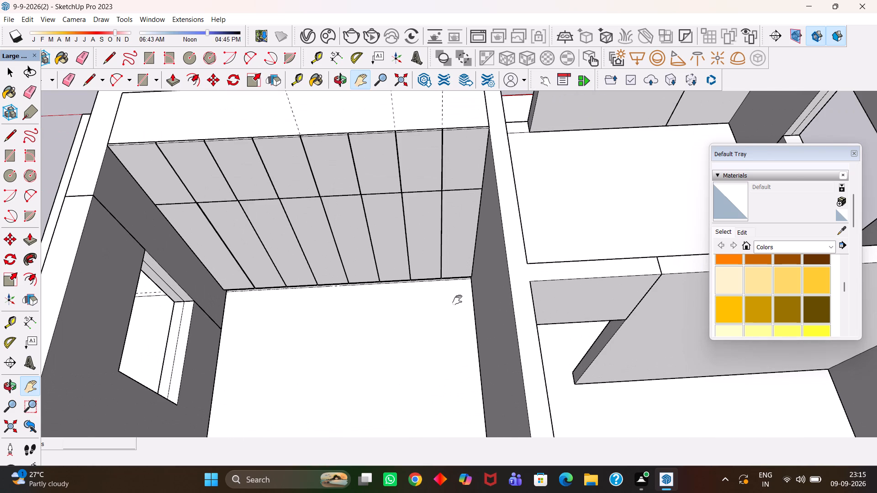
{"action": "scroll", "coordinate": [457, 300], "scroll_direction": "up", "scroll_amount": 2}
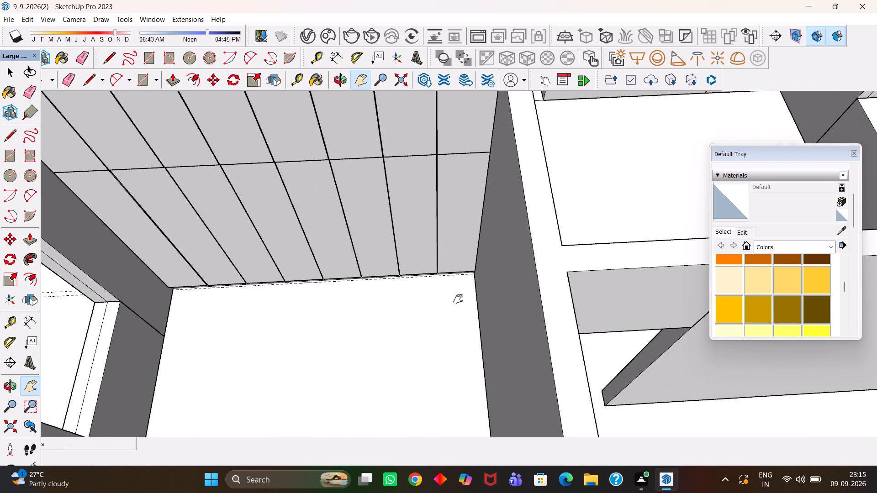
{"action": "scroll", "coordinate": [458, 299], "scroll_direction": "up", "scroll_amount": 3}
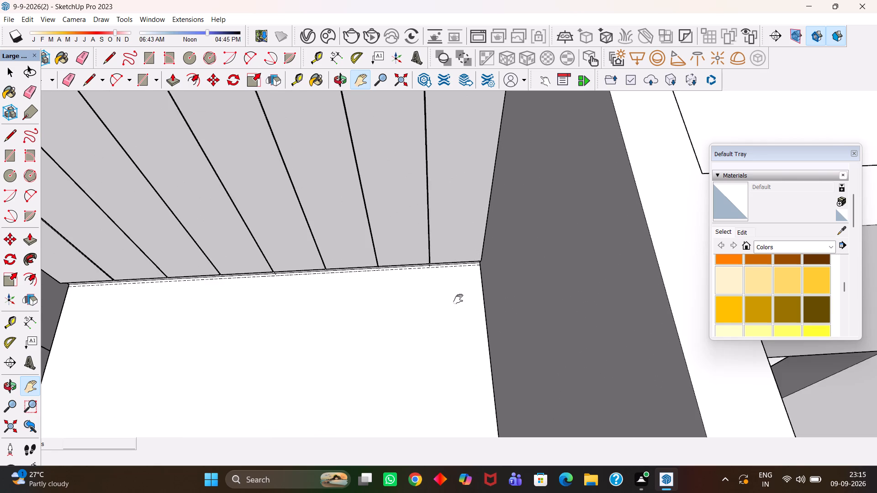
{"action": "scroll", "coordinate": [458, 299], "scroll_direction": "down", "scroll_amount": 3}
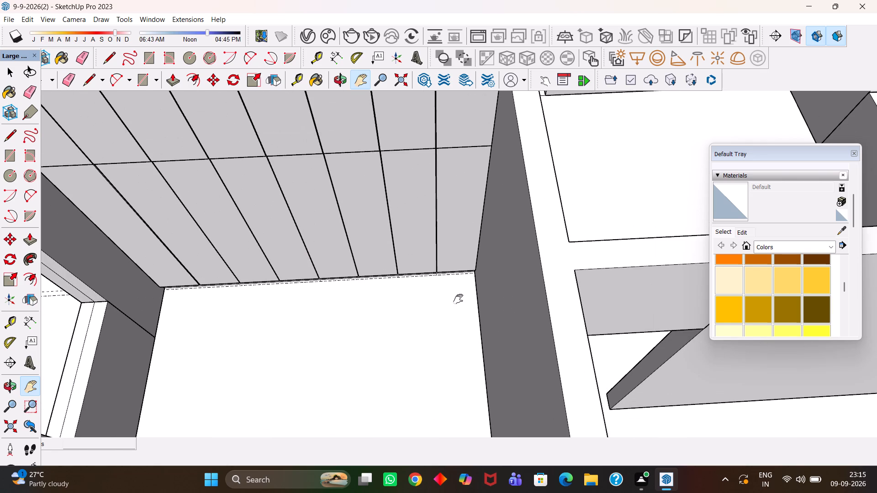
{"action": "scroll", "coordinate": [461, 300], "scroll_direction": "down", "scroll_amount": 4}
{"action": "scroll", "coordinate": [461, 300], "scroll_direction": "up", "scroll_amount": 3}
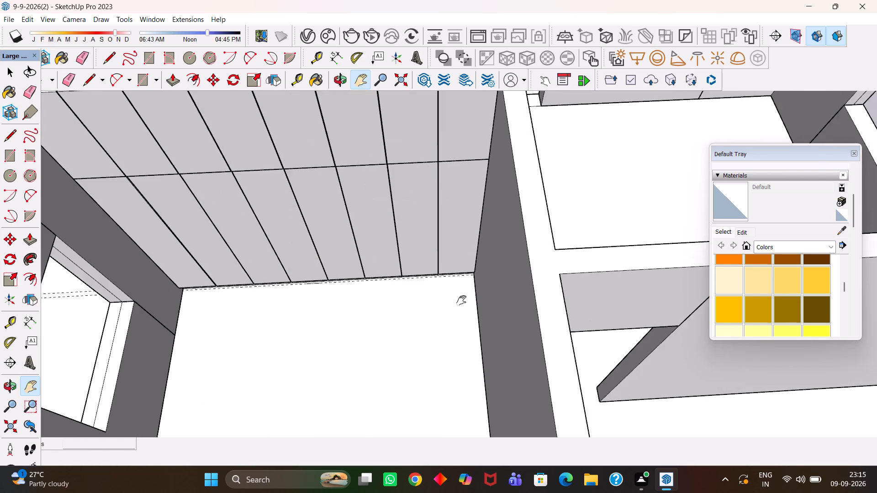
{"action": "scroll", "coordinate": [461, 300], "scroll_direction": "up", "scroll_amount": 1}
{"action": "scroll", "coordinate": [461, 300], "scroll_direction": "down", "scroll_amount": 4}
{"action": "left_click_drag", "start_coordinate": [380, 287], "coordinate": [491, 289]}
{"action": "scroll", "coordinate": [462, 294], "scroll_direction": "down", "scroll_amount": 5}
Examine the neighbouring rooms, partition walls and overall house layout from above.
{"action": "left_click_drag", "start_coordinate": [539, 281], "coordinate": [349, 294]}
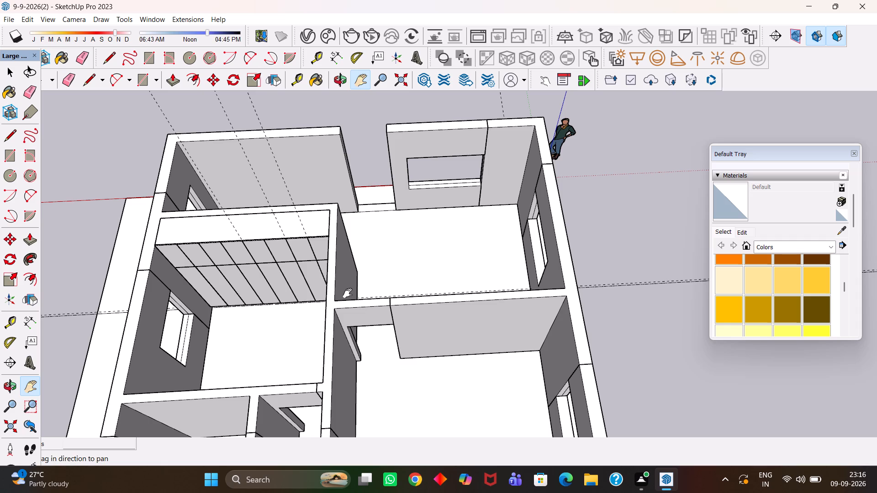
{"action": "scroll", "coordinate": [274, 316], "scroll_direction": "down", "scroll_amount": 8}
{"action": "scroll", "coordinate": [388, 294], "scroll_direction": "down", "scroll_amount": 3}
{"action": "scroll", "coordinate": [417, 309], "scroll_direction": "up", "scroll_amount": 8}
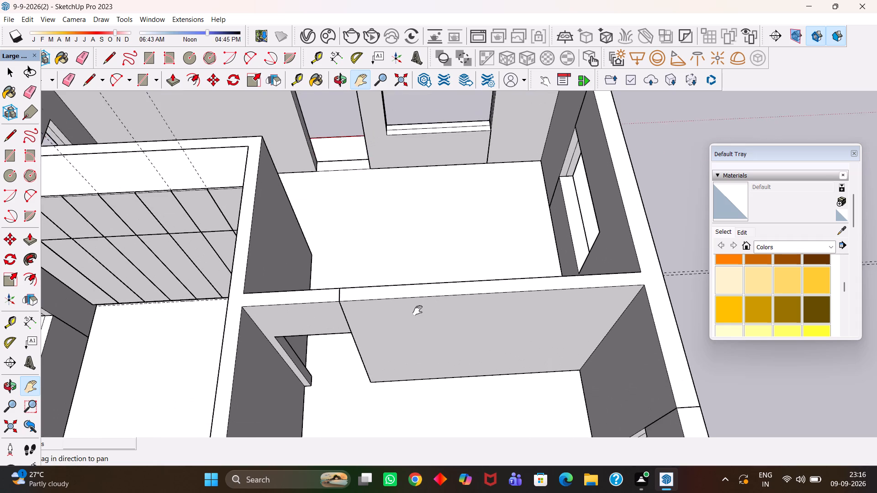
{"action": "scroll", "coordinate": [417, 310], "scroll_direction": "down", "scroll_amount": 3}
{"action": "scroll", "coordinate": [444, 288], "scroll_direction": "up", "scroll_amount": 1}
{"action": "middle_click_drag", "start_coordinate": [445, 287], "coordinate": [432, 302]}
{"action": "scroll", "coordinate": [432, 302], "scroll_direction": "down", "scroll_amount": 5}
{"action": "left_click_drag", "start_coordinate": [385, 290], "coordinate": [491, 276]}
{"action": "scroll", "coordinate": [486, 278], "scroll_direction": "down", "scroll_amount": 9}
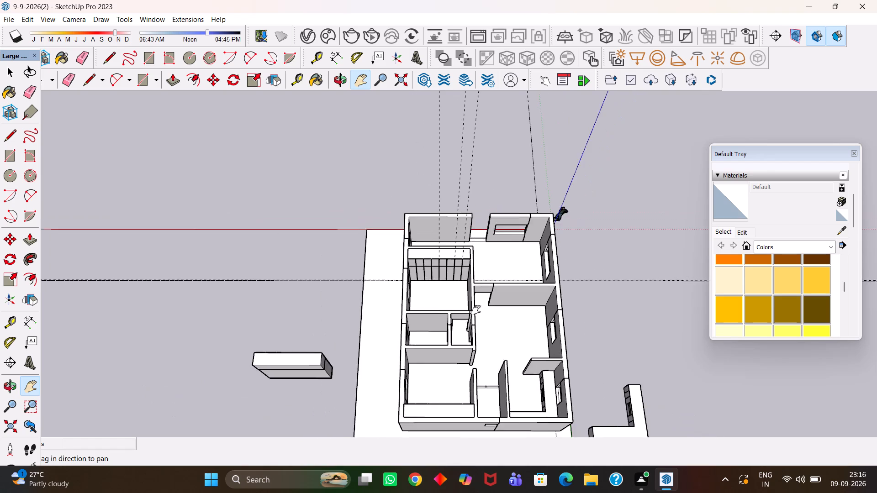
{"action": "left_click_drag", "start_coordinate": [478, 315], "coordinate": [444, 245]}
{"action": "scroll", "coordinate": [441, 276], "scroll_direction": "up", "scroll_amount": 3}
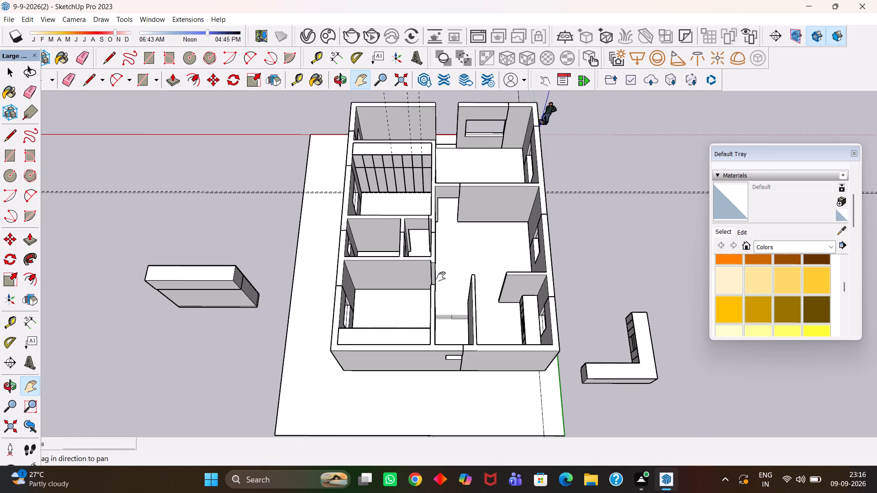
{"action": "scroll", "coordinate": [441, 277], "scroll_direction": "up", "scroll_amount": 5}
{"action": "scroll", "coordinate": [437, 277], "scroll_direction": "down", "scroll_amount": 6}
{"action": "scroll", "coordinate": [439, 292], "scroll_direction": "up", "scroll_amount": 1}
{"action": "middle_click_drag", "start_coordinate": [440, 293], "coordinate": [444, 283]}
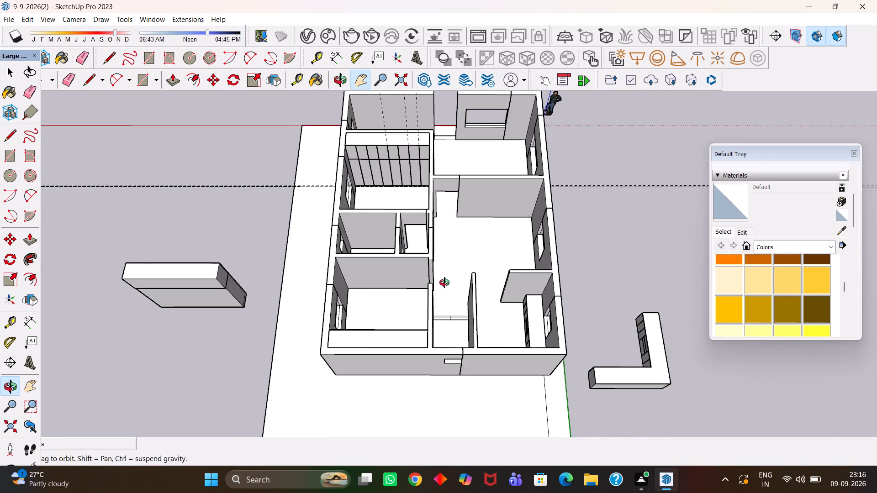
{"action": "middle_click_drag", "start_coordinate": [444, 283], "coordinate": [455, 234]}
{"action": "scroll", "coordinate": [455, 234], "scroll_direction": "up", "scroll_amount": 2}
{"action": "scroll", "coordinate": [454, 233], "scroll_direction": "down", "scroll_amount": 4}
{"action": "middle_click_drag", "start_coordinate": [442, 220], "coordinate": [442, 251]}
{"action": "scroll", "coordinate": [442, 251], "scroll_direction": "up", "scroll_amount": 4}
{"action": "left_click_drag", "start_coordinate": [422, 211], "coordinate": [421, 264]}
{"action": "scroll", "coordinate": [417, 260], "scroll_direction": "down", "scroll_amount": 4}
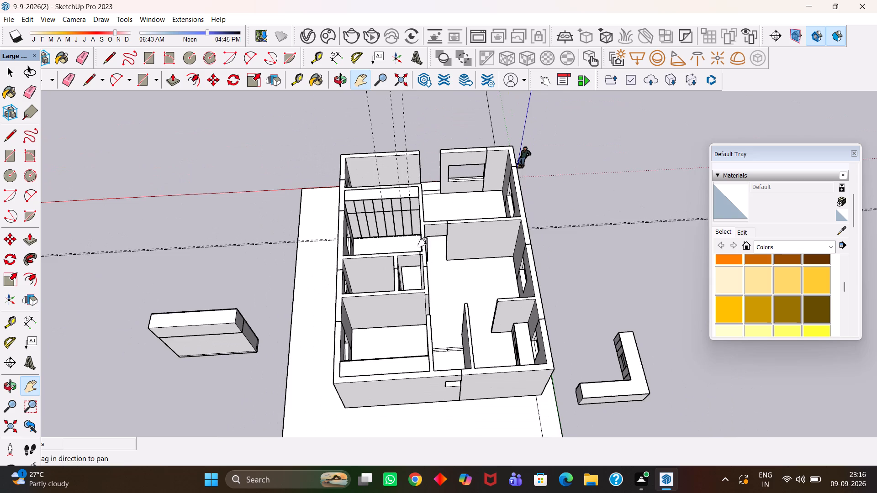
Erase the dashed vertical guide lines rising above the panelled wardrobe.
{"action": "middle_click_drag", "start_coordinate": [423, 238], "coordinate": [426, 244]}
{"action": "scroll", "coordinate": [426, 244], "scroll_direction": "up", "scroll_amount": 3}
{"action": "key", "text": "e"}
{"action": "scroll", "coordinate": [426, 247], "scroll_direction": "down", "scroll_amount": 3}
{"action": "left_click_drag", "start_coordinate": [621, 219], "coordinate": [608, 226]}
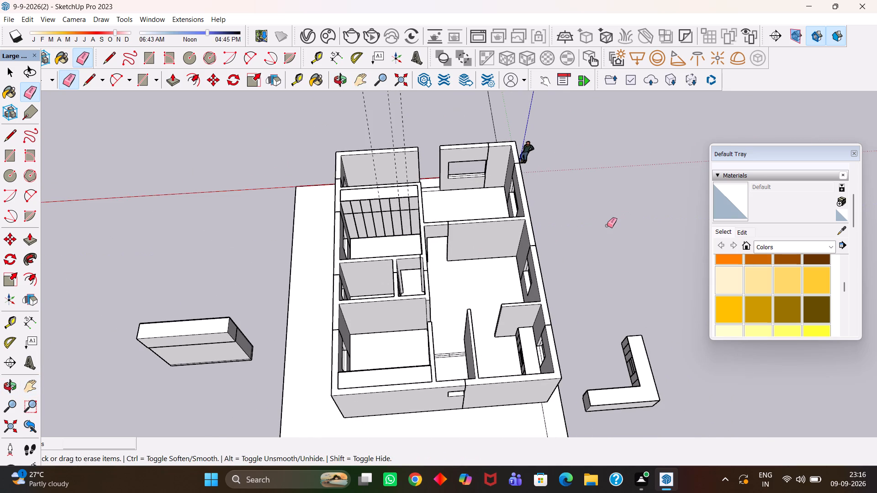
{"action": "left_click_drag", "start_coordinate": [418, 133], "coordinate": [347, 123]}
Examine the detached L-shaped counter beside the house and compare it with the room layout.
{"action": "scroll", "coordinate": [424, 240], "scroll_direction": "down", "scroll_amount": 6}
{"action": "scroll", "coordinate": [473, 291], "scroll_direction": "up", "scroll_amount": 6}
{"action": "scroll", "coordinate": [519, 334], "scroll_direction": "up", "scroll_amount": 4}
{"action": "scroll", "coordinate": [550, 356], "scroll_direction": "up", "scroll_amount": 4}
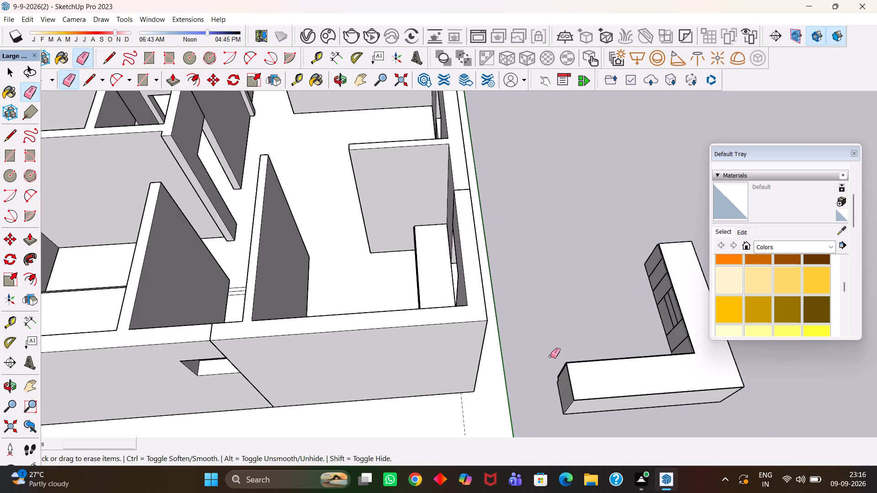
{"action": "scroll", "coordinate": [546, 350], "scroll_direction": "down", "scroll_amount": 8}
{"action": "key", "text": "h"}
{"action": "key", "text": "h"}
{"action": "left_click_drag", "start_coordinate": [588, 331], "coordinate": [488, 316]}
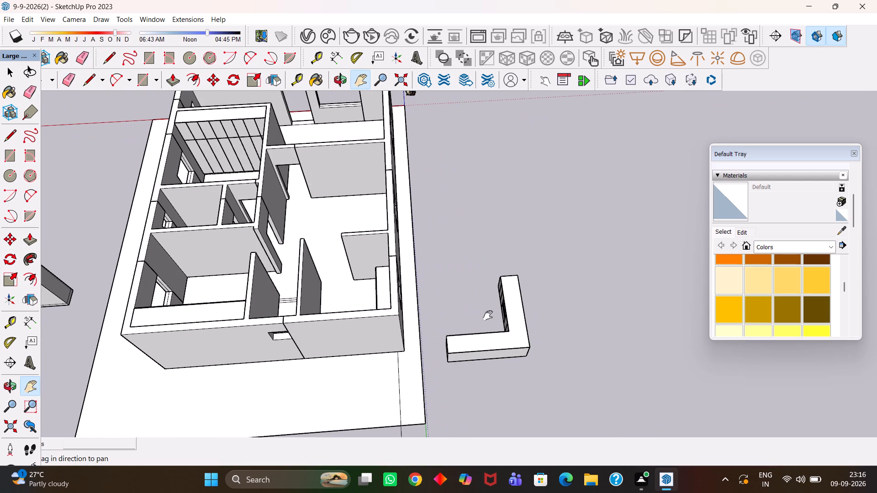
{"action": "scroll", "coordinate": [523, 315], "scroll_direction": "up", "scroll_amount": 2}
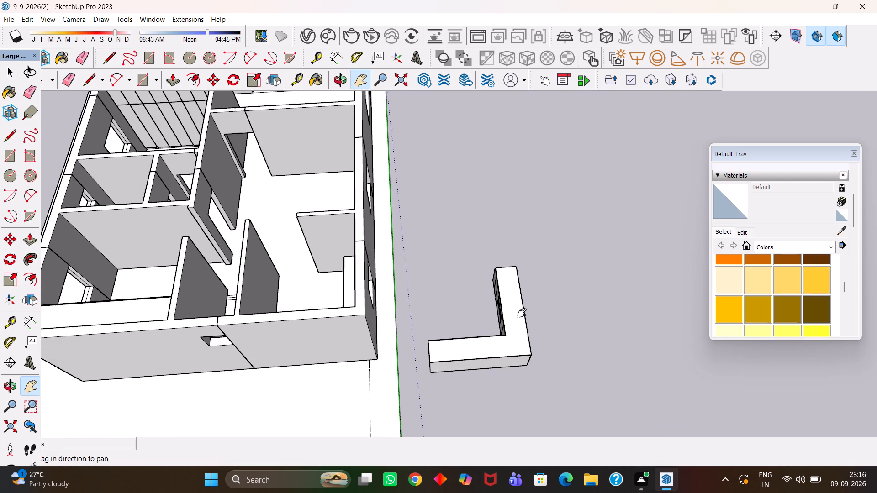
{"action": "scroll", "coordinate": [514, 297], "scroll_direction": "down", "scroll_amount": 4}
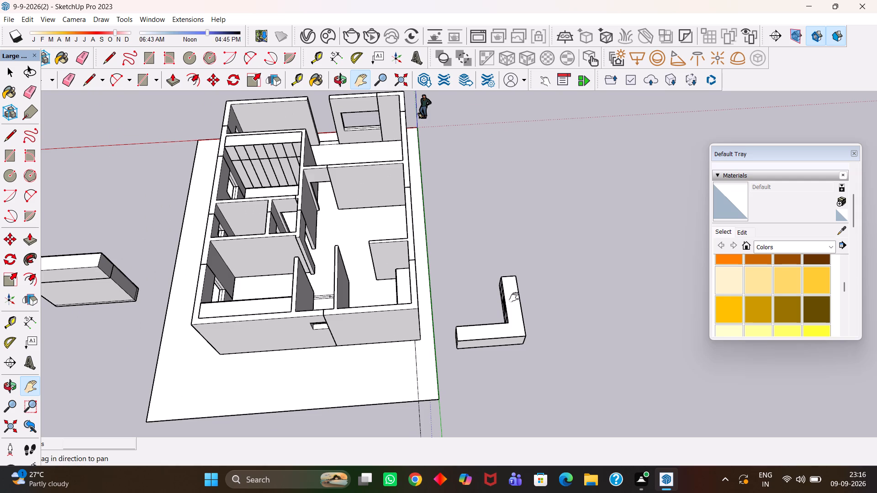
{"action": "scroll", "coordinate": [514, 297], "scroll_direction": "down", "scroll_amount": 1}
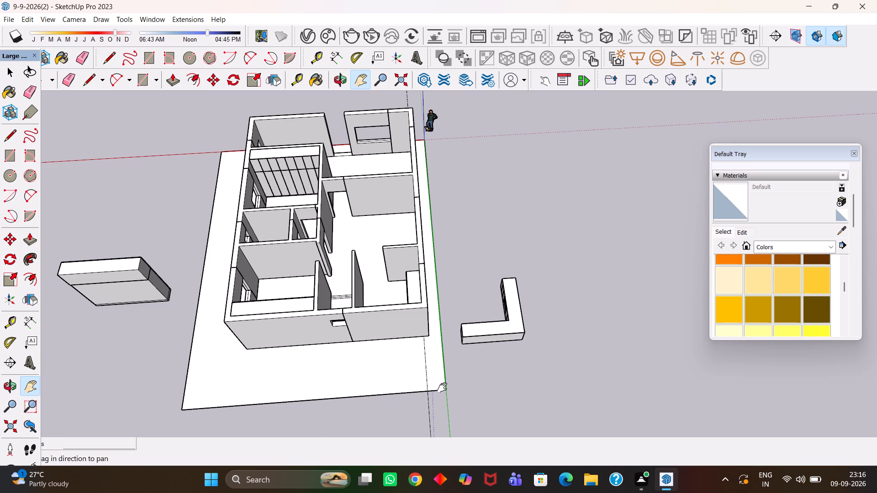
{"action": "scroll", "coordinate": [349, 273], "scroll_direction": "down", "scroll_amount": 5}
{"action": "middle_click_drag", "start_coordinate": [346, 262], "coordinate": [337, 302]}
{"action": "scroll", "coordinate": [343, 302], "scroll_direction": "up", "scroll_amount": 4}
{"action": "scroll", "coordinate": [336, 300], "scroll_direction": "down", "scroll_amount": 3}
{"action": "left_click_drag", "start_coordinate": [336, 275], "coordinate": [437, 329]}
{"action": "scroll", "coordinate": [440, 328], "scroll_direction": "up", "scroll_amount": 5}
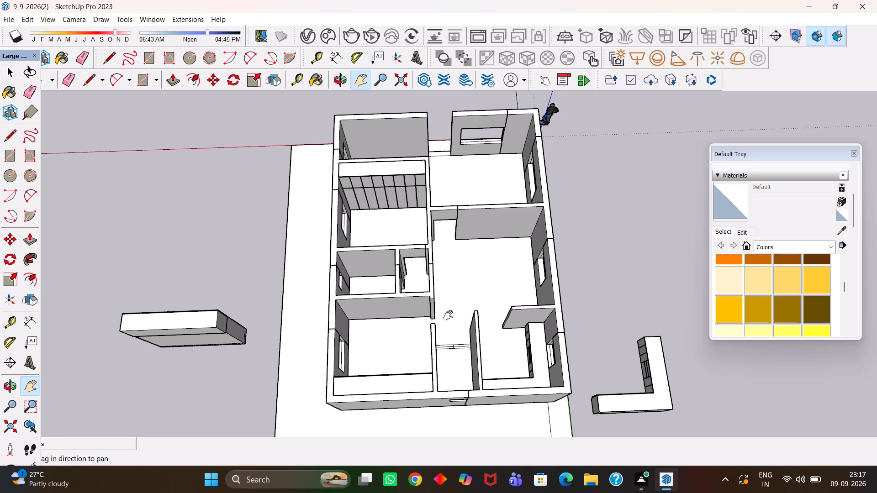
{"action": "scroll", "coordinate": [448, 315], "scroll_direction": "down", "scroll_amount": 5}
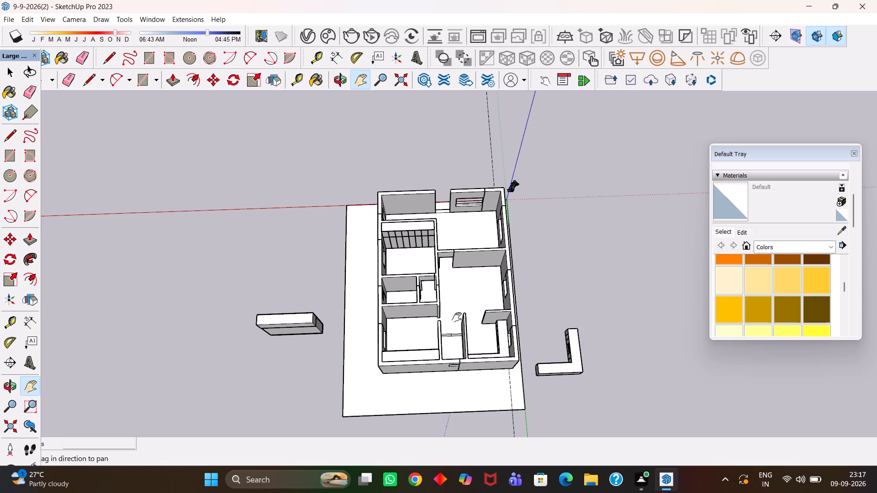
{"action": "scroll", "coordinate": [442, 287], "scroll_direction": "down", "scroll_amount": 6}
{"action": "scroll", "coordinate": [451, 281], "scroll_direction": "up", "scroll_amount": 11}
{"action": "scroll", "coordinate": [438, 262], "scroll_direction": "down", "scroll_amount": 11}
{"action": "scroll", "coordinate": [375, 273], "scroll_direction": "up", "scroll_amount": 7}
Inspect the house from its entrance side, looking over the front room and its partition walls.
{"action": "middle_click_drag", "start_coordinate": [374, 273], "coordinate": [657, 265]}
{"action": "middle_click_drag", "start_coordinate": [295, 251], "coordinate": [538, 227]}
{"action": "scroll", "coordinate": [295, 251], "scroll_direction": "up", "scroll_amount": 3}
{"action": "scroll", "coordinate": [538, 227], "scroll_direction": "down", "scroll_amount": 4}
{"action": "scroll", "coordinate": [397, 310], "scroll_direction": "up", "scroll_amount": 2}
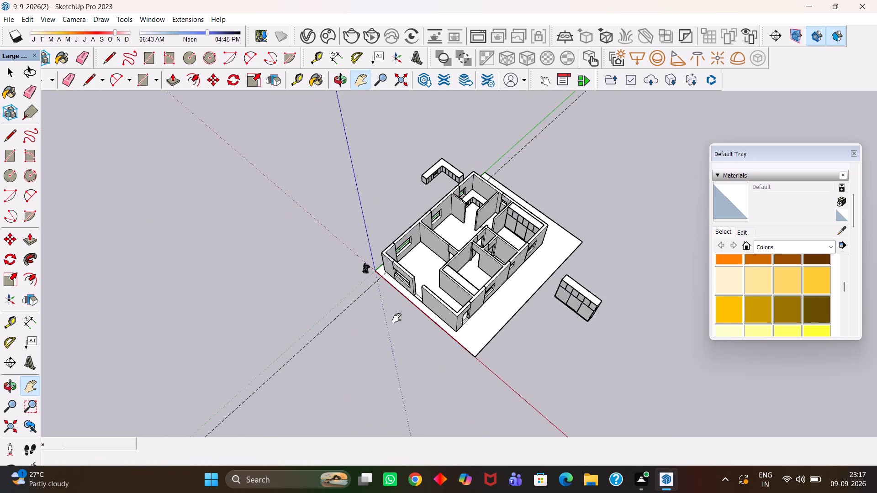
{"action": "scroll", "coordinate": [396, 318], "scroll_direction": "up", "scroll_amount": 4}
{"action": "middle_click_drag", "start_coordinate": [396, 318], "coordinate": [512, 334]}
{"action": "scroll", "coordinate": [429, 289], "scroll_direction": "up", "scroll_amount": 5}
{"action": "middle_click_drag", "start_coordinate": [428, 304], "coordinate": [460, 265]}
{"action": "scroll", "coordinate": [432, 304], "scroll_direction": "up", "scroll_amount": 2}
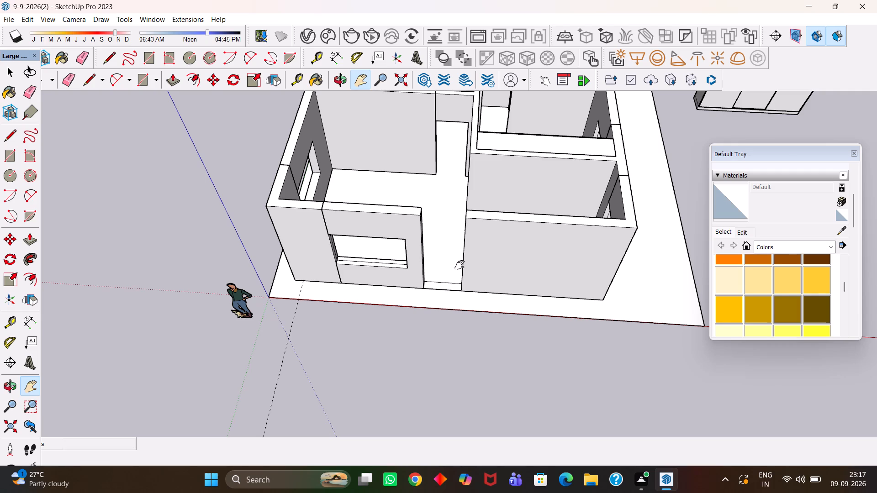
{"action": "scroll", "coordinate": [444, 267], "scroll_direction": "down", "scroll_amount": 4}
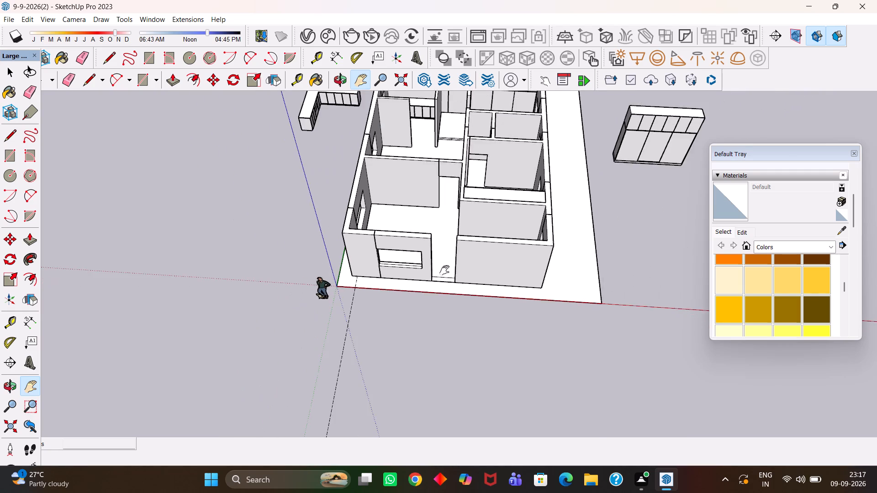
{"action": "scroll", "coordinate": [444, 270], "scroll_direction": "down", "scroll_amount": 5}
{"action": "middle_click_drag", "start_coordinate": [429, 243], "coordinate": [443, 315]}
{"action": "scroll", "coordinate": [440, 291], "scroll_direction": "up", "scroll_amount": 5}
{"action": "scroll", "coordinate": [442, 314], "scroll_direction": "down", "scroll_amount": 5}
{"action": "middle_click_drag", "start_coordinate": [436, 270], "coordinate": [441, 280]}
{"action": "scroll", "coordinate": [451, 286], "scroll_direction": "up", "scroll_amount": 3}
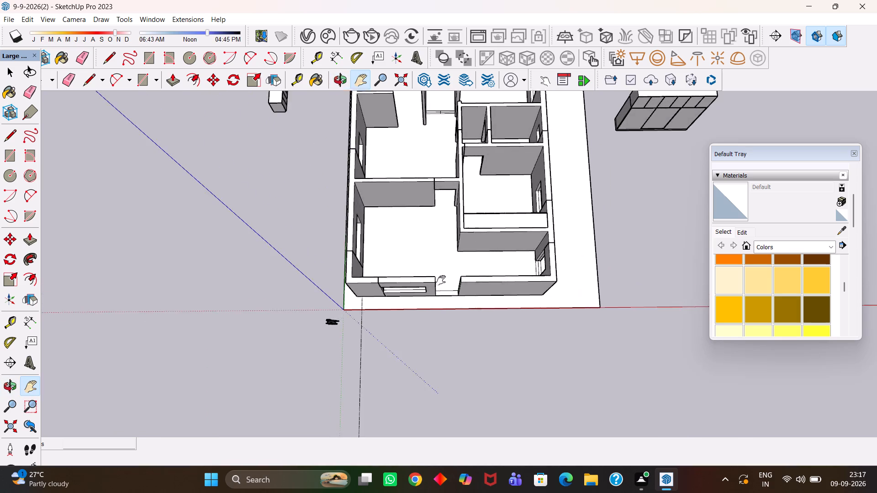
{"action": "scroll", "coordinate": [440, 280], "scroll_direction": "down", "scroll_amount": 5}
{"action": "left_click_drag", "start_coordinate": [487, 257], "coordinate": [491, 298]}
{"action": "scroll", "coordinate": [479, 300], "scroll_direction": "up", "scroll_amount": 5}
{"action": "scroll", "coordinate": [479, 300], "scroll_direction": "down", "scroll_amount": 6}
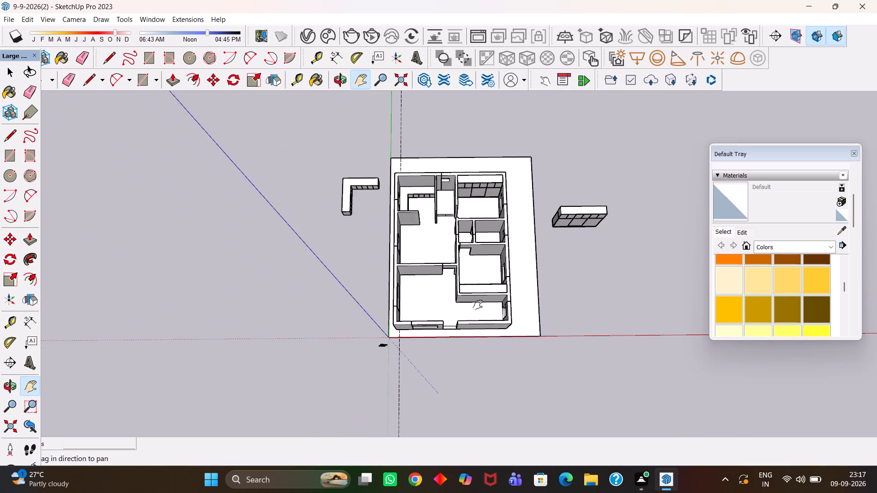
{"action": "middle_click_drag", "start_coordinate": [479, 321], "coordinate": [460, 278]}
{"action": "scroll", "coordinate": [460, 278], "scroll_direction": "up", "scroll_amount": 3}
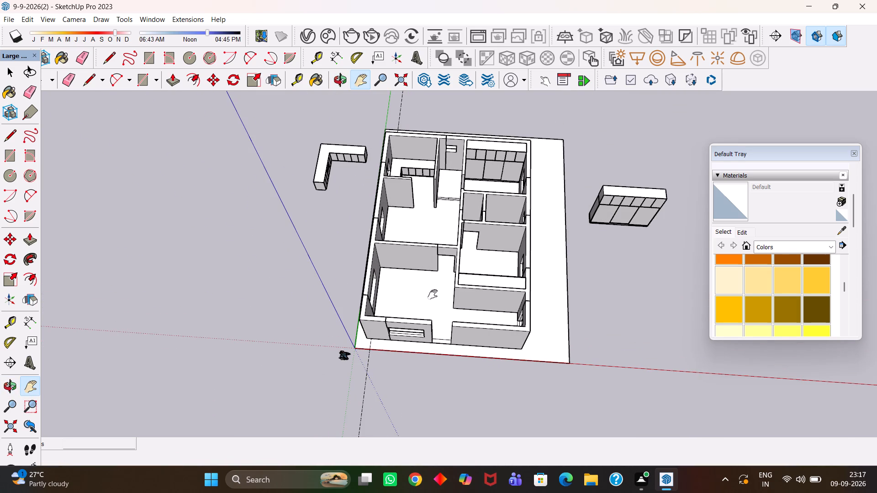
{"action": "scroll", "coordinate": [433, 294], "scroll_direction": "down", "scroll_amount": 5}
{"action": "scroll", "coordinate": [415, 296], "scroll_direction": "up", "scroll_amount": 7}
{"action": "middle_click_drag", "start_coordinate": [418, 300], "coordinate": [425, 307]}
{"action": "key", "text": "h"}
{"action": "middle_click_drag", "start_coordinate": [405, 289], "coordinate": [444, 335]}
{"action": "scroll", "coordinate": [418, 301], "scroll_direction": "up", "scroll_amount": 3}
{"action": "scroll", "coordinate": [444, 335], "scroll_direction": "down", "scroll_amount": 5}
{"action": "key", "text": "h"}
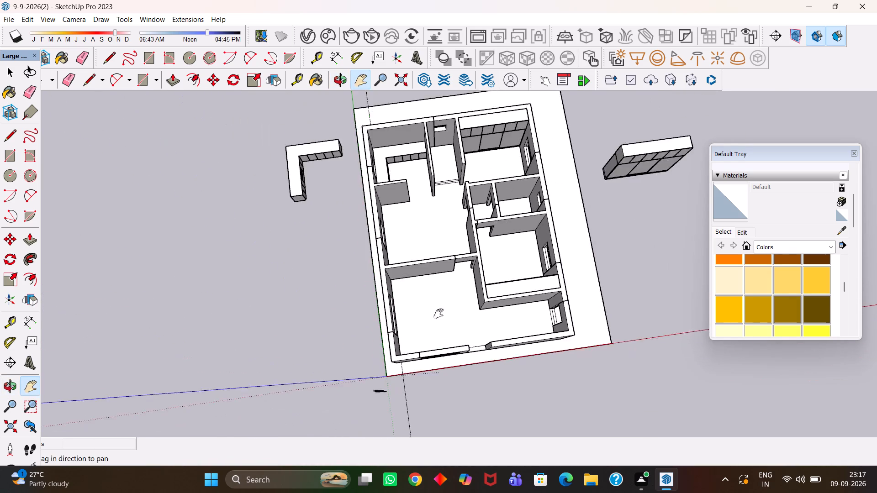
{"action": "left_click_drag", "start_coordinate": [435, 301], "coordinate": [448, 352]}
{"action": "middle_click_drag", "start_coordinate": [446, 360], "coordinate": [420, 348]}
{"action": "scroll", "coordinate": [446, 360], "scroll_direction": "up", "scroll_amount": 4}
{"action": "scroll", "coordinate": [418, 346], "scroll_direction": "down", "scroll_amount": 4}
{"action": "middle_click_drag", "start_coordinate": [414, 357], "coordinate": [412, 350]}
{"action": "scroll", "coordinate": [414, 357], "scroll_direction": "up", "scroll_amount": 3}
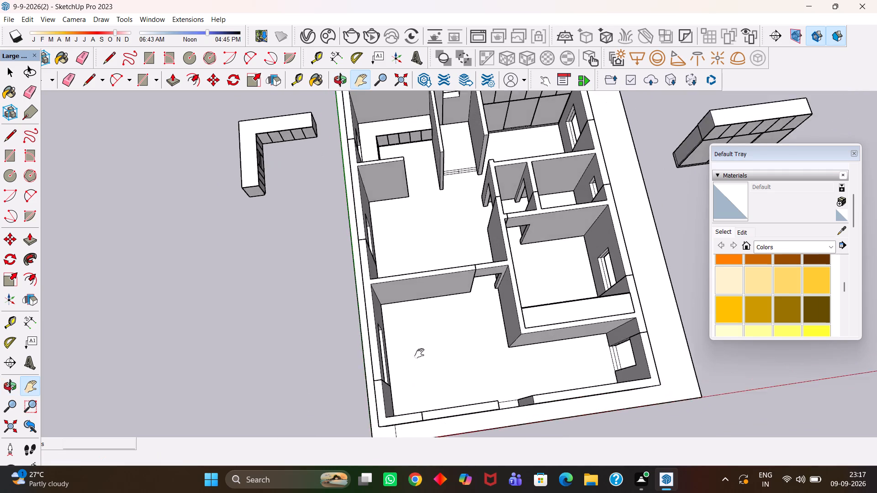
Place a Tape Measure guide line along the floor edge of the front room's partition wall, at zero offset.
{"action": "middle_click_drag", "start_coordinate": [419, 353], "coordinate": [387, 318]}
{"action": "scroll", "coordinate": [387, 318], "scroll_direction": "up", "scroll_amount": 1}
{"action": "left_click_drag", "start_coordinate": [402, 309], "coordinate": [409, 374]}
{"action": "scroll", "coordinate": [411, 378], "scroll_direction": "up", "scroll_amount": 4}
{"action": "middle_click_drag", "start_coordinate": [424, 377], "coordinate": [436, 358]}
{"action": "scroll", "coordinate": [436, 359], "scroll_direction": "up", "scroll_amount": 3}
{"action": "key", "text": "t"}
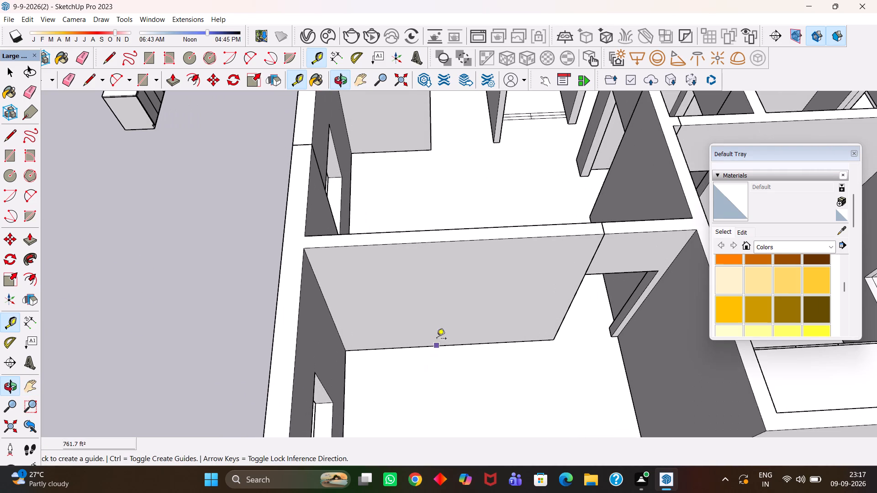
{"action": "left_click", "coordinate": [439, 344]}
{"action": "left_click", "coordinate": [437, 346]}
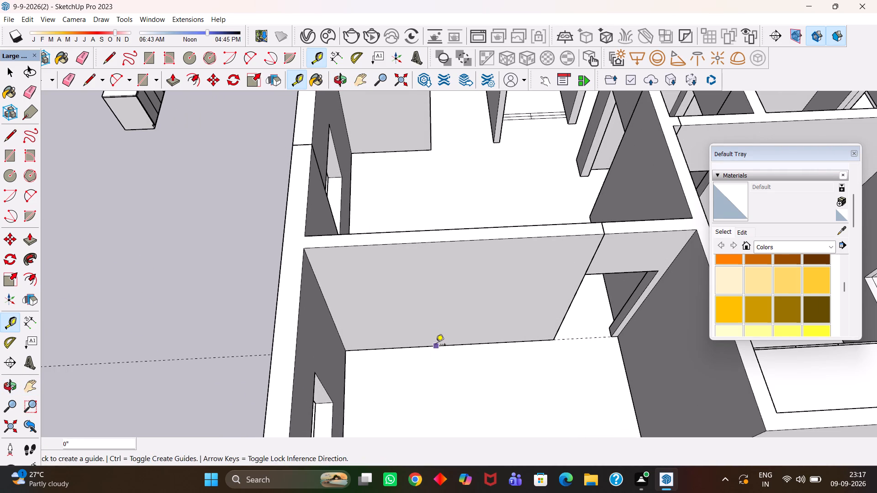
Place a guide line 1' into the front room from the partition wall's floor edge, and save the model.
{"action": "left_click", "coordinate": [436, 346]}
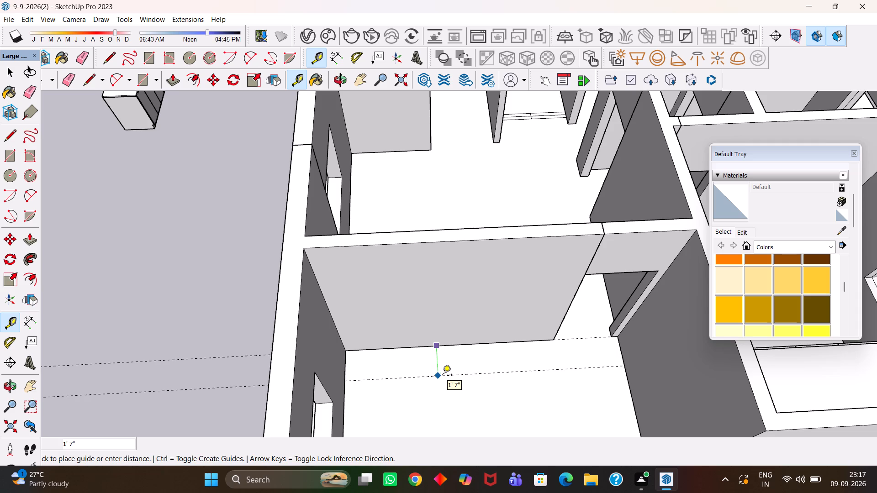
{"action": "key", "text": "ctrl+s"}
{"action": "type", "text": "1'"}
{"action": "key", "text": "Return"}
{"action": "key", "text": "ctrl+s"}
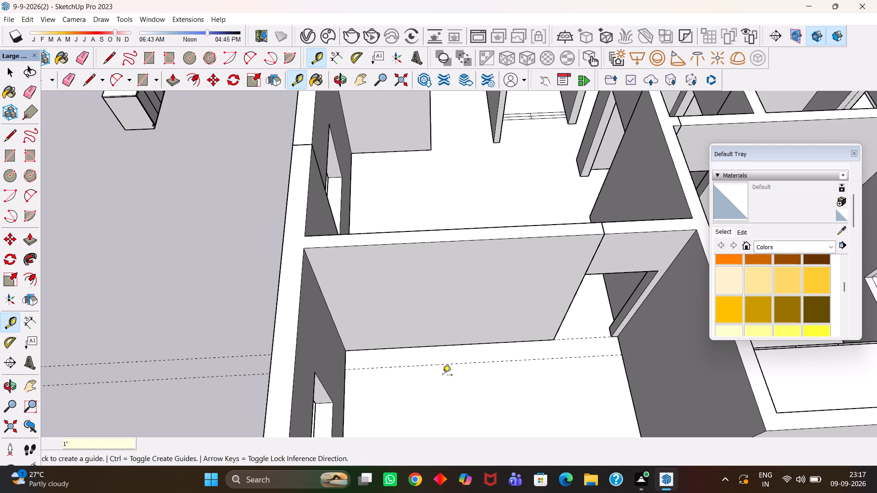
Place a guide parallel to the side wall through the partition wall's open end, and another 6" from it towards the side wall.
{"action": "key", "text": "t"}
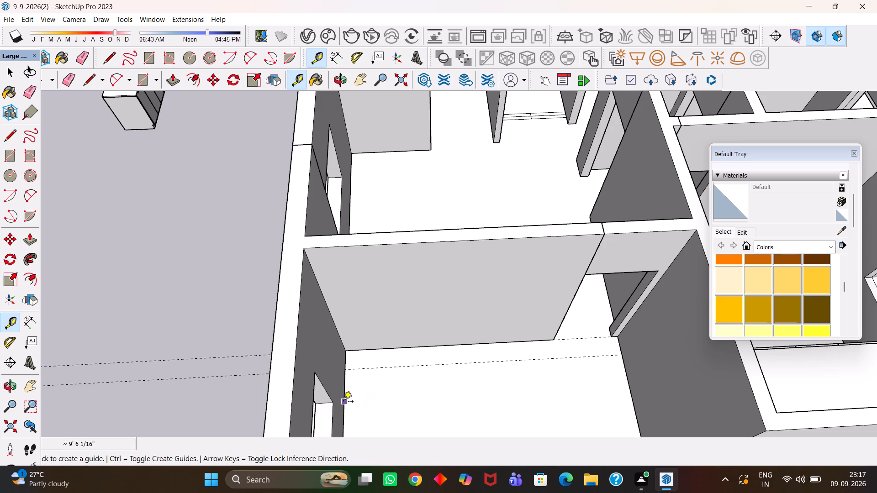
{"action": "left_click", "coordinate": [343, 402]}
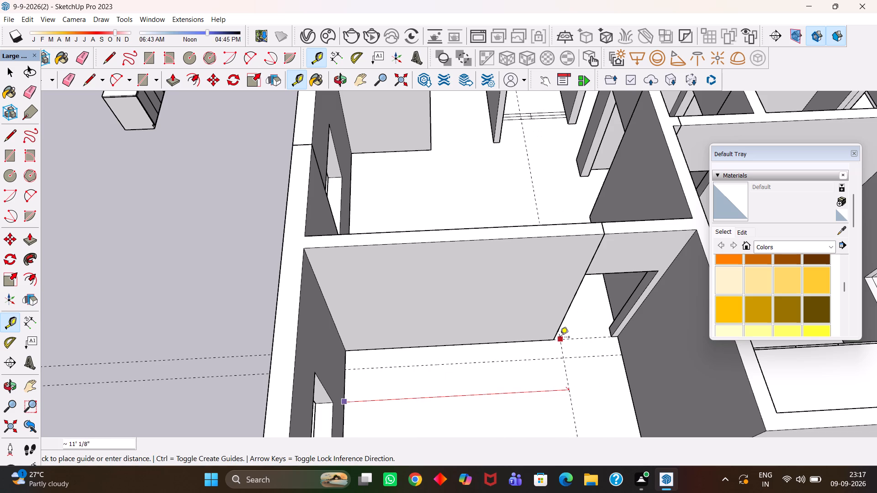
{"action": "left_click", "coordinate": [558, 340]}
{"action": "scroll", "coordinate": [561, 374], "scroll_direction": "up", "scroll_amount": 2}
{"action": "left_click", "coordinate": [561, 374]}
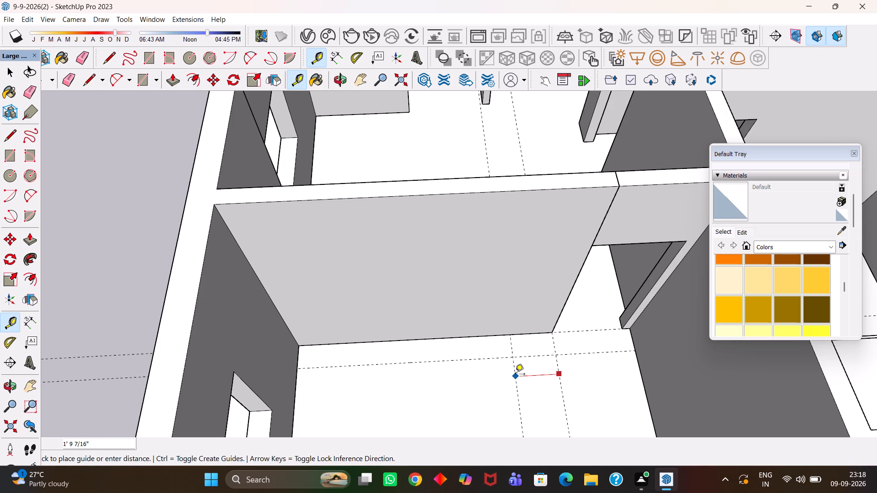
{"action": "type", "text": "6\""}
{"action": "key", "text": "Return"}
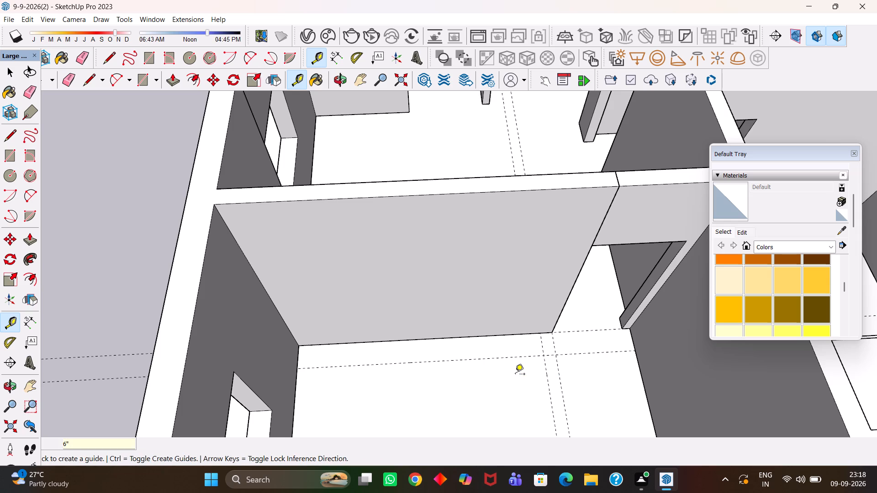
Draw a 10' 2" by 1' floor rectangle along the partition wall, from the side-wall corner to the guide intersection.
{"action": "scroll", "coordinate": [464, 354], "scroll_direction": "up", "scroll_amount": 2}
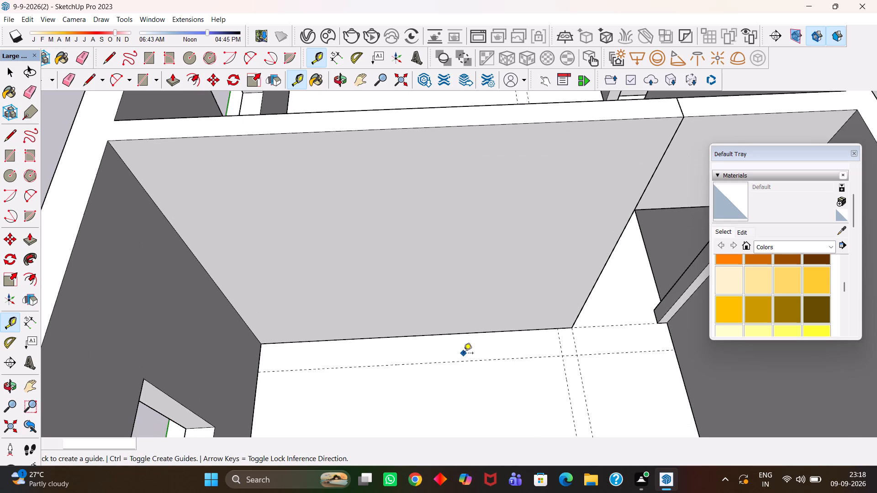
{"action": "scroll", "coordinate": [463, 352], "scroll_direction": "down", "scroll_amount": 3}
{"action": "key", "text": "h"}
{"action": "middle_click_drag", "start_coordinate": [438, 349], "coordinate": [443, 355]}
{"action": "scroll", "coordinate": [443, 355], "scroll_direction": "up", "scroll_amount": 4}
{"action": "key", "text": "space"}
{"action": "left_click", "coordinate": [435, 356]}
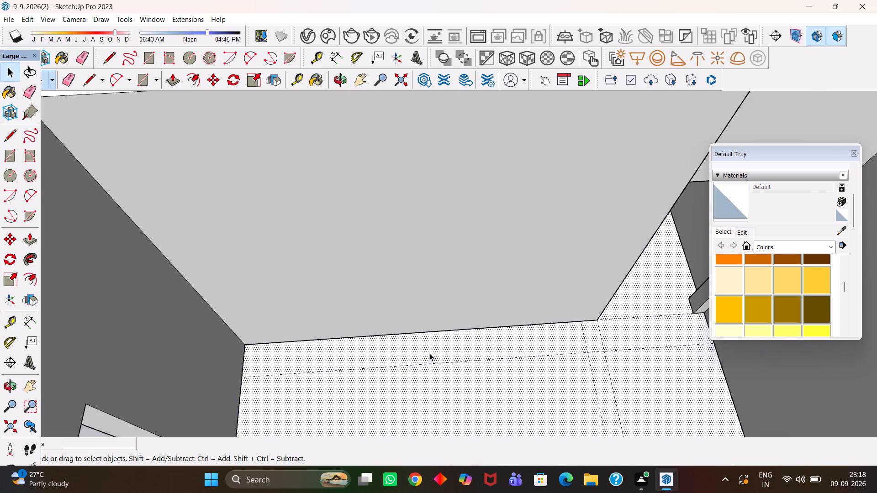
{"action": "scroll", "coordinate": [429, 353], "scroll_direction": "up", "scroll_amount": 2}
{"action": "key", "text": "r"}
{"action": "left_click", "coordinate": [199, 346]}
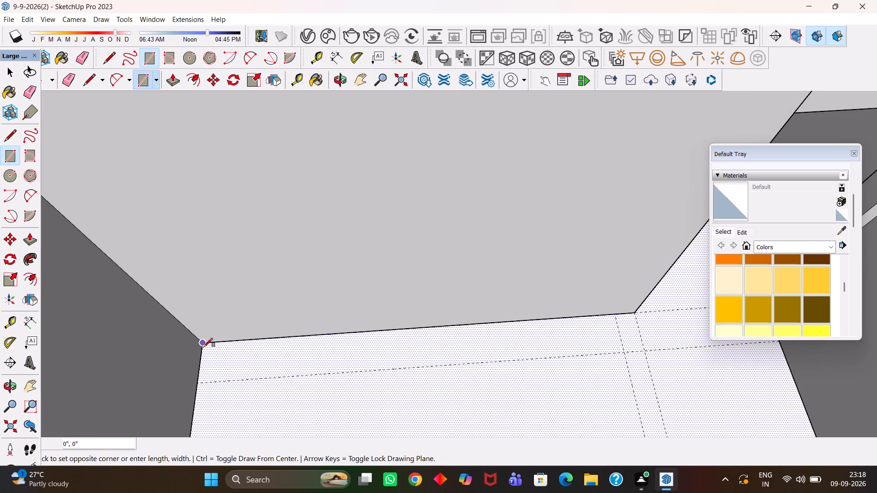
{"action": "left_click", "coordinate": [626, 351]}
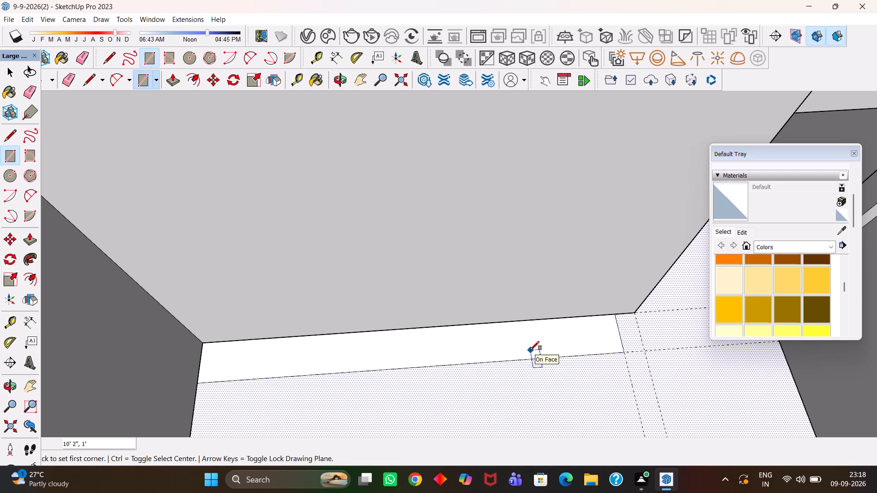
Copy the floor rectangle out of the room onto the open ground beside the house, about 14' 6" away.
{"action": "scroll", "coordinate": [529, 352], "scroll_direction": "down", "scroll_amount": 4}
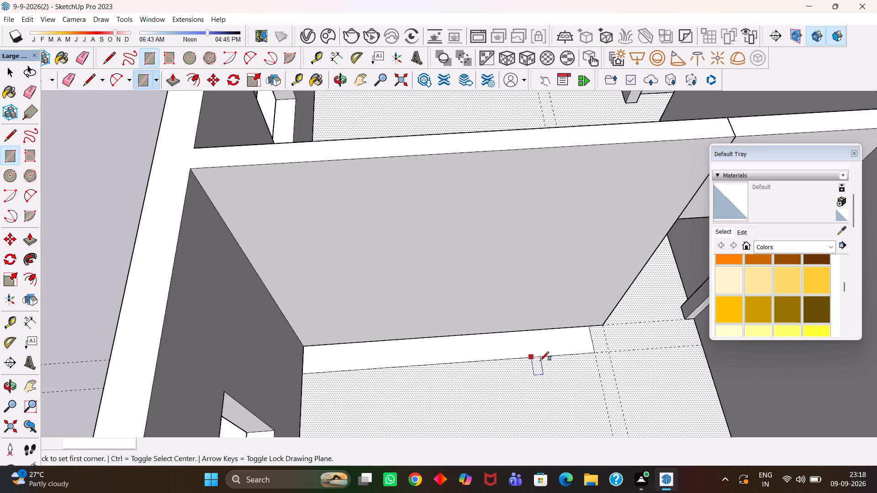
{"action": "scroll", "coordinate": [561, 366], "scroll_direction": "up", "scroll_amount": 2}
{"action": "middle_click_drag", "start_coordinate": [549, 368], "coordinate": [545, 375]}
{"action": "scroll", "coordinate": [547, 370], "scroll_direction": "up", "scroll_amount": 1}
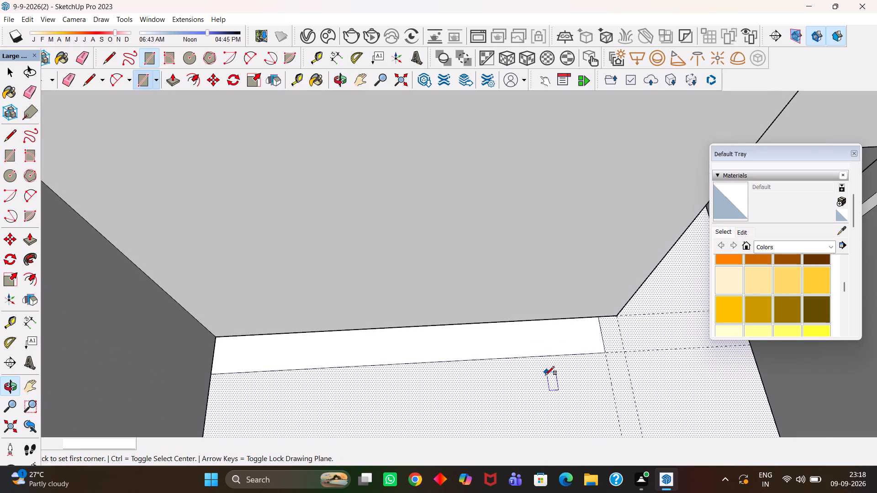
{"action": "key", "text": "space"}
{"action": "left_click", "coordinate": [542, 342]}
{"action": "scroll", "coordinate": [542, 342], "scroll_direction": "down", "scroll_amount": 5}
{"action": "key", "text": "m"}
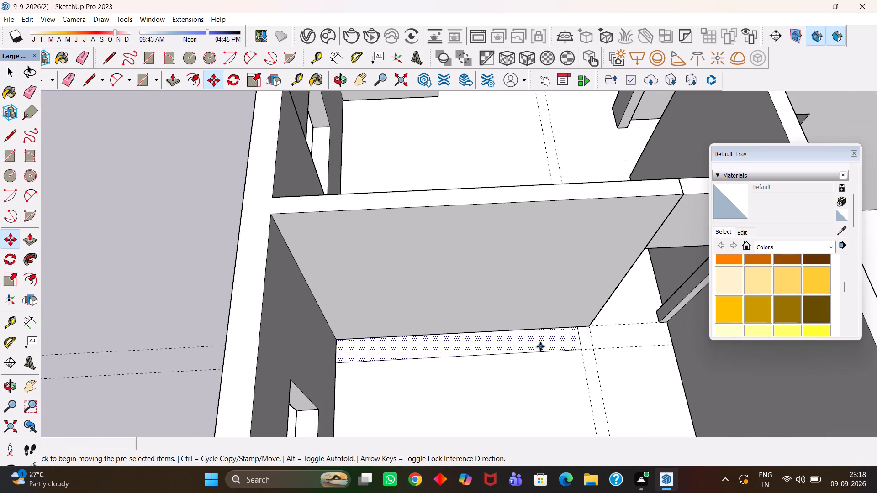
{"action": "left_click", "coordinate": [543, 345]}
{"action": "key", "text": "h"}
{"action": "scroll", "coordinate": [488, 350], "scroll_direction": "down", "scroll_amount": 6}
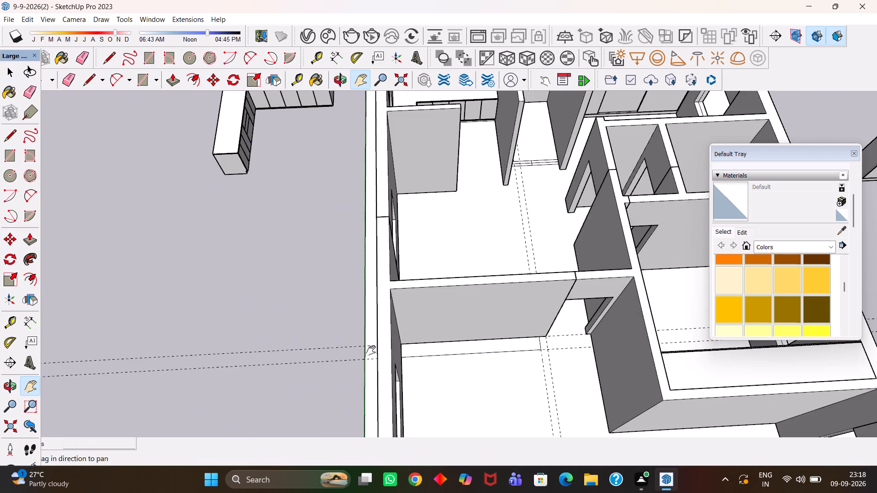
{"action": "scroll", "coordinate": [357, 351], "scroll_direction": "up", "scroll_amount": 3}
{"action": "left_click_drag", "start_coordinate": [334, 340], "coordinate": [463, 342]}
{"action": "key", "text": "Escape"}
{"action": "left_click", "coordinate": [439, 331]}
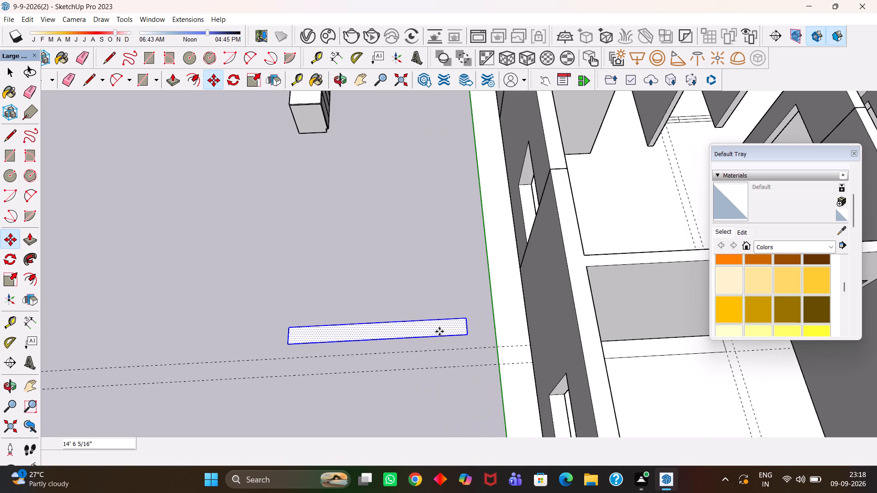
Push/Pull the copied rectangle up 1' into a long block.
{"action": "scroll", "coordinate": [439, 331], "scroll_direction": "up", "scroll_amount": 3}
{"action": "key", "text": "p"}
{"action": "left_click", "coordinate": [440, 332]}
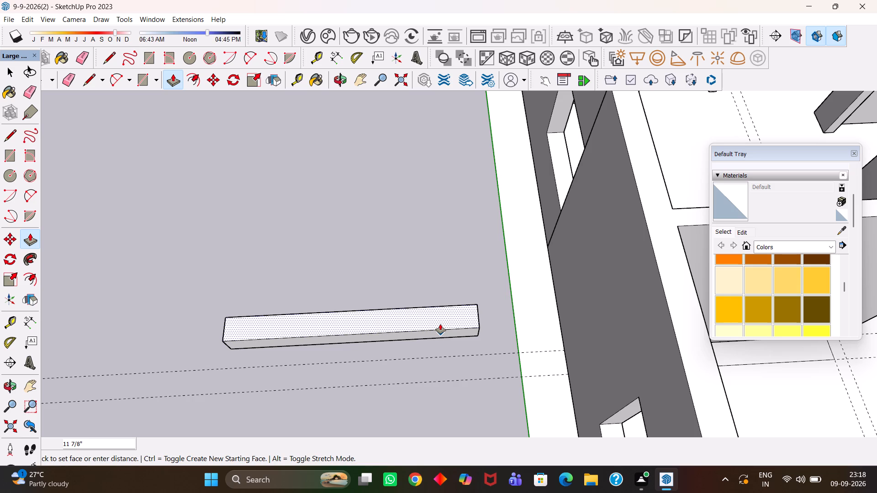
{"action": "type", "text": "1'"}
{"action": "key", "text": "Return"}
Place a guide on the block's top face, 3" in from its long front edge.
{"action": "scroll", "coordinate": [413, 320], "scroll_direction": "up", "scroll_amount": 3}
{"action": "scroll", "coordinate": [427, 343], "scroll_direction": "down", "scroll_amount": 4}
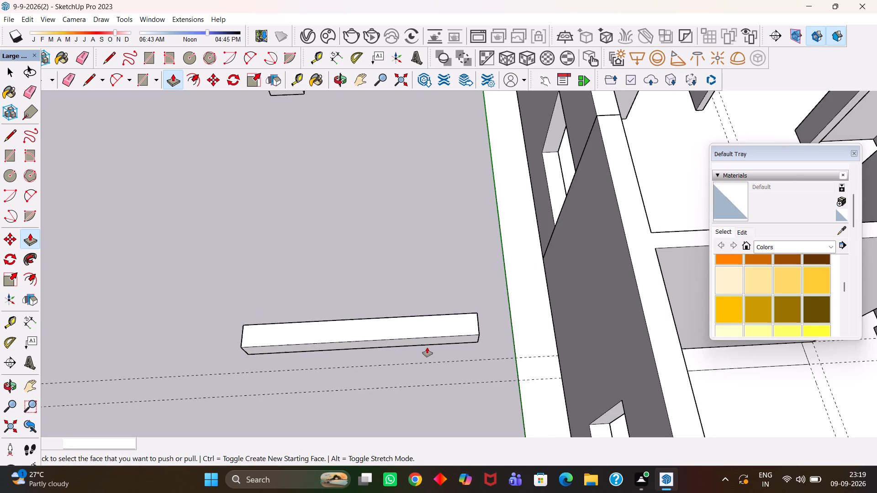
{"action": "middle_click_drag", "start_coordinate": [430, 362], "coordinate": [432, 319]}
{"action": "scroll", "coordinate": [432, 319], "scroll_direction": "up", "scroll_amount": 7}
{"action": "key", "text": "h"}
{"action": "middle_click_drag", "start_coordinate": [434, 369], "coordinate": [383, 305]}
{"action": "scroll", "coordinate": [391, 334], "scroll_direction": "up", "scroll_amount": 1}
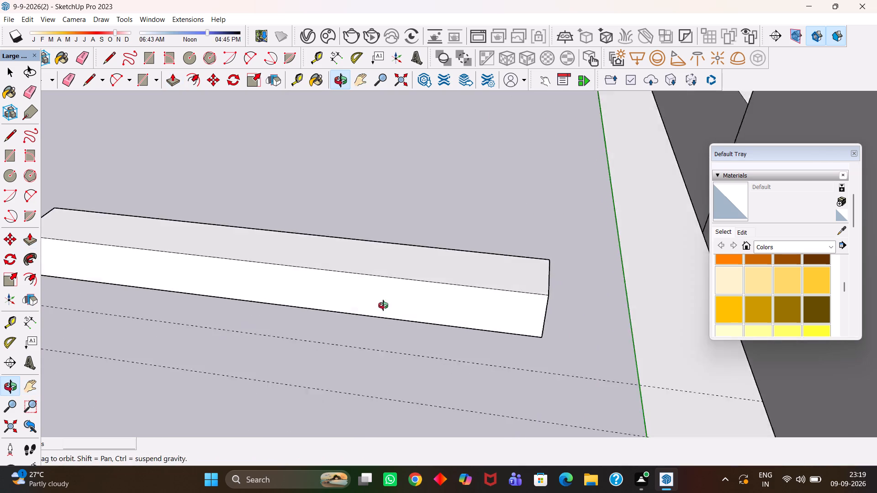
{"action": "middle_click_drag", "start_coordinate": [383, 305], "coordinate": [401, 306]}
{"action": "scroll", "coordinate": [401, 306], "scroll_direction": "up", "scroll_amount": 1}
{"action": "key", "text": "h"}
{"action": "scroll", "coordinate": [407, 326], "scroll_direction": "down", "scroll_amount": 6}
{"action": "left_click_drag", "start_coordinate": [342, 313], "coordinate": [453, 330]}
{"action": "middle_click_drag", "start_coordinate": [374, 335], "coordinate": [408, 342]}
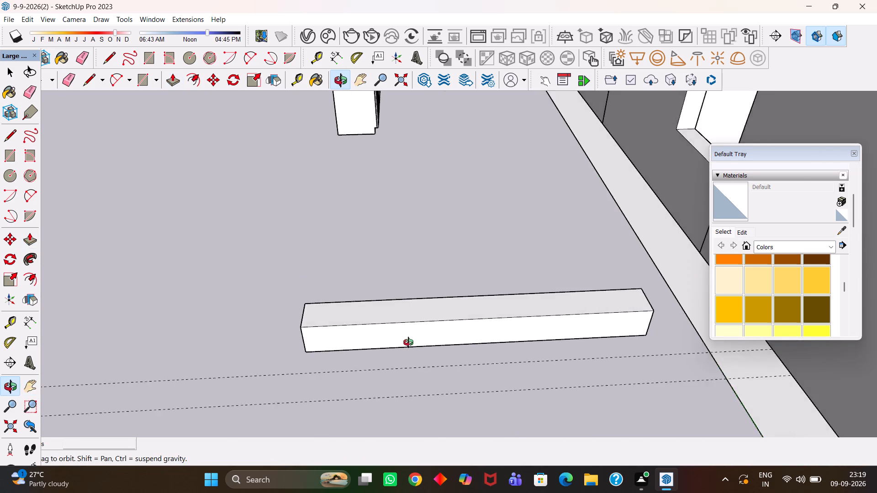
{"action": "middle_click_drag", "start_coordinate": [408, 342], "coordinate": [407, 341]}
{"action": "scroll", "coordinate": [408, 342], "scroll_direction": "up", "scroll_amount": 3}
{"action": "scroll", "coordinate": [275, 313], "scroll_direction": "up", "scroll_amount": 3}
{"action": "left_click_drag", "start_coordinate": [279, 308], "coordinate": [291, 316]}
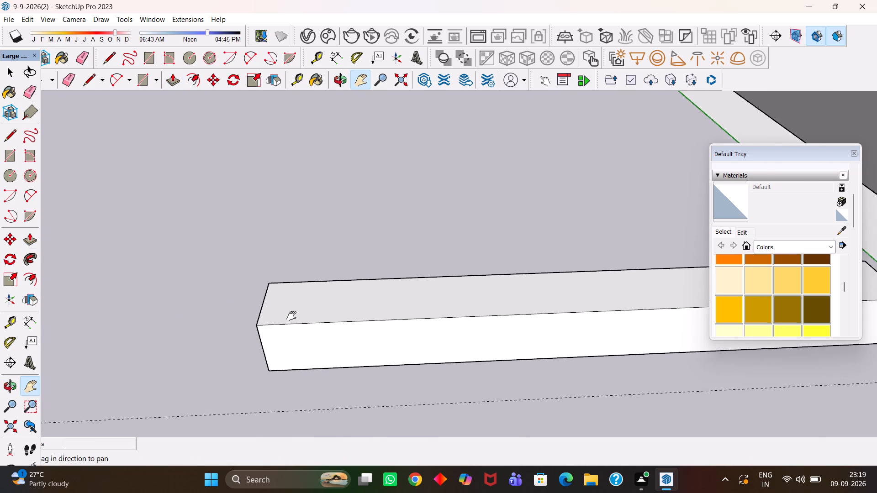
{"action": "left_click_drag", "start_coordinate": [291, 316], "coordinate": [321, 322]}
{"action": "scroll", "coordinate": [322, 322], "scroll_direction": "up", "scroll_amount": 2}
{"action": "key", "text": "t"}
{"action": "left_click", "coordinate": [316, 335]}
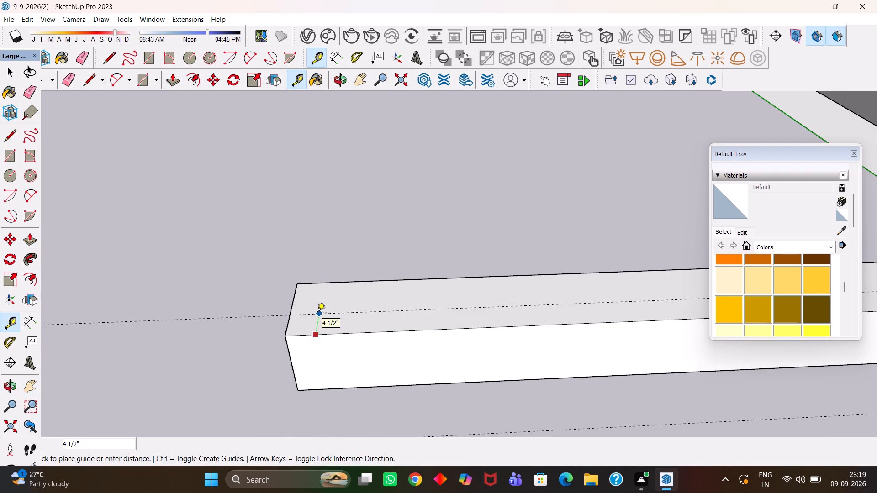
{"action": "type", "text": "3\""}
{"action": "key", "text": "Return"}
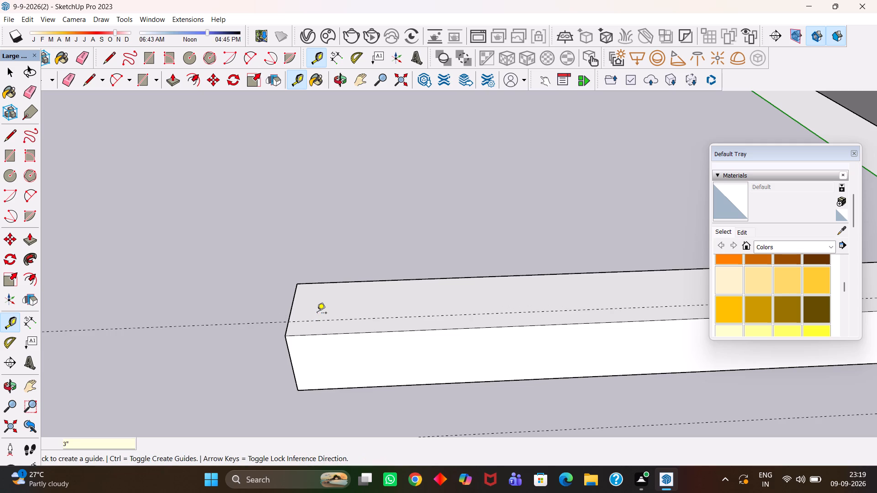
Place a guide 3" in from each short end of the block's top face.
{"action": "left_click", "coordinate": [292, 305]}
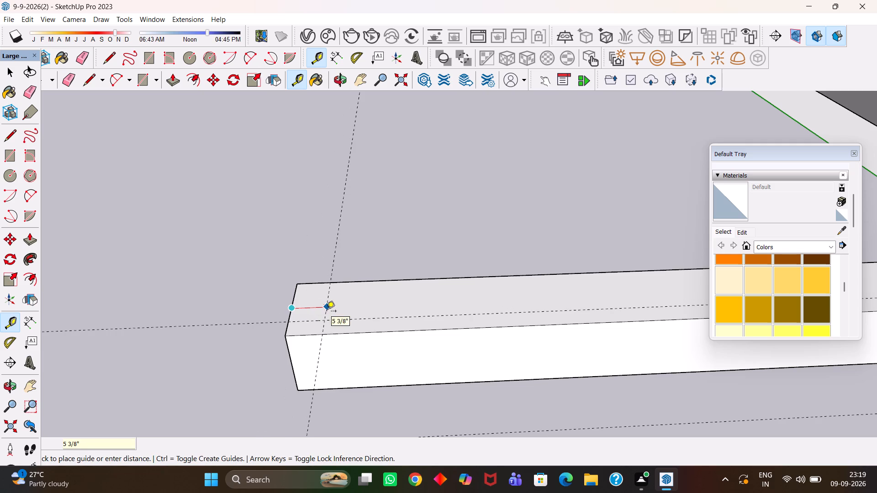
{"action": "type", "text": "3\""}
{"action": "key", "text": "Return"}
{"action": "key", "text": "h"}
{"action": "left_click_drag", "start_coordinate": [469, 330], "coordinate": [188, 346]}
{"action": "left_click_drag", "start_coordinate": [588, 346], "coordinate": [419, 351]}
{"action": "middle_click_drag", "start_coordinate": [591, 309], "coordinate": [591, 329]}
{"action": "key", "text": "t"}
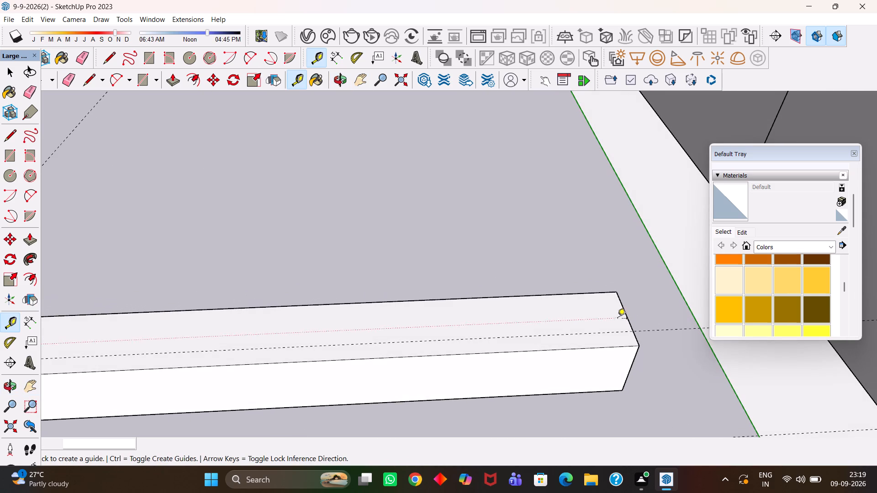
{"action": "left_click", "coordinate": [627, 318]}
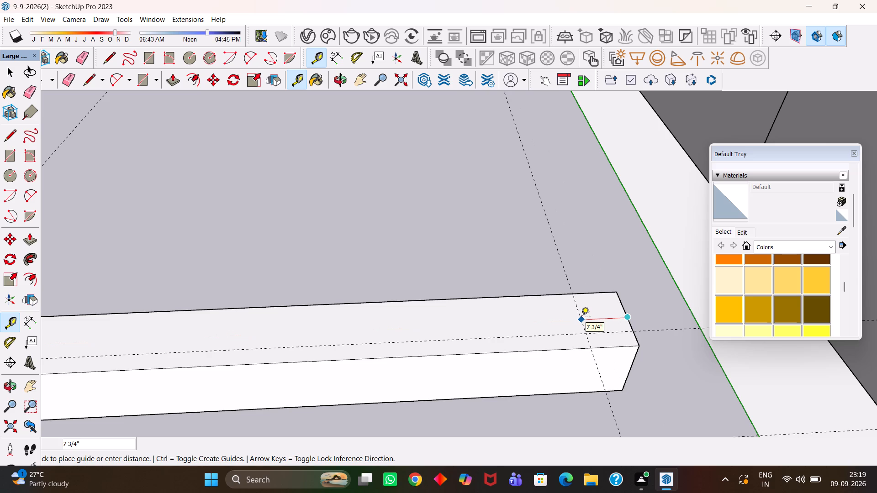
{"action": "type", "text": "3\""}
{"action": "key", "text": "Return"}
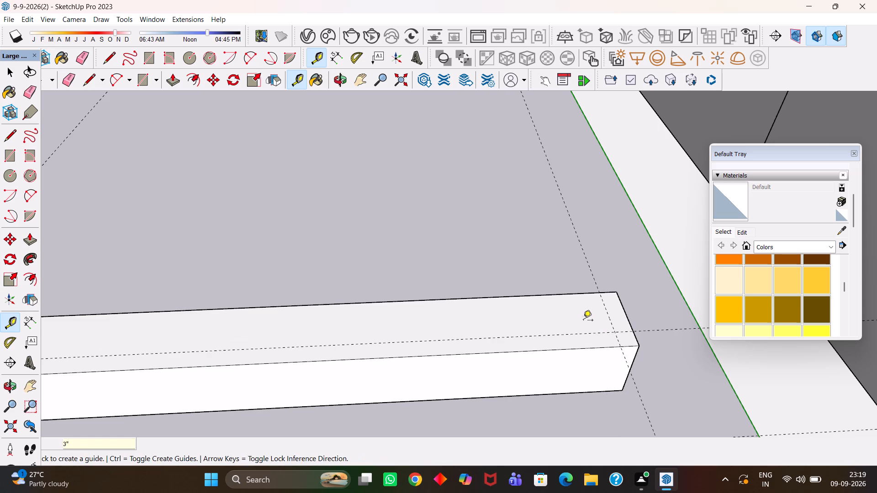
Draw a tangent two-point arc across the block's front top corner nearest the house, between the 3" guide marks.
{"action": "scroll", "coordinate": [631, 351], "scroll_direction": "up", "scroll_amount": 11}
{"action": "key", "text": "a"}
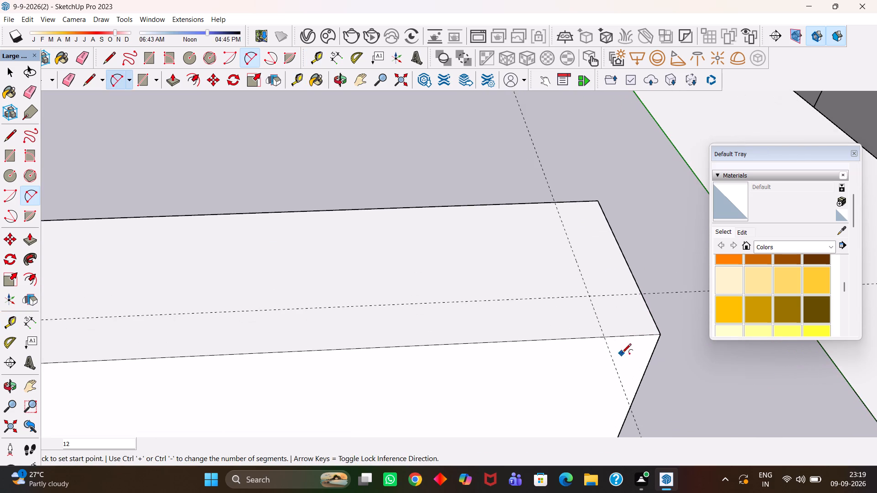
{"action": "left_click", "coordinate": [607, 336]}
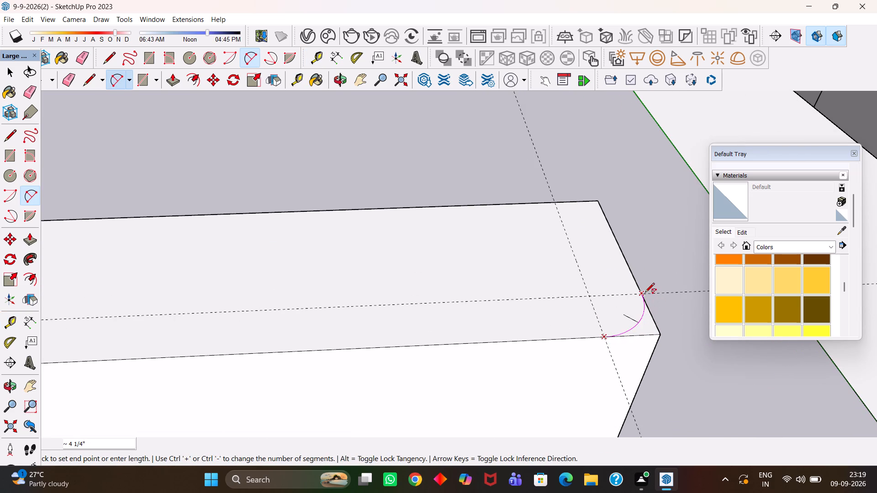
{"action": "double_click", "coordinate": [645, 293]}
Draw a matching arc across the front top corner at the block's far end, between the 3" guide marks.
{"action": "scroll", "coordinate": [638, 309], "scroll_direction": "up", "scroll_amount": 1}
{"action": "scroll", "coordinate": [637, 311], "scroll_direction": "down", "scroll_amount": 5}
{"action": "key", "text": "h"}
{"action": "left_click_drag", "start_coordinate": [317, 310], "coordinate": [664, 311]}
{"action": "left_click_drag", "start_coordinate": [206, 319], "coordinate": [294, 314]}
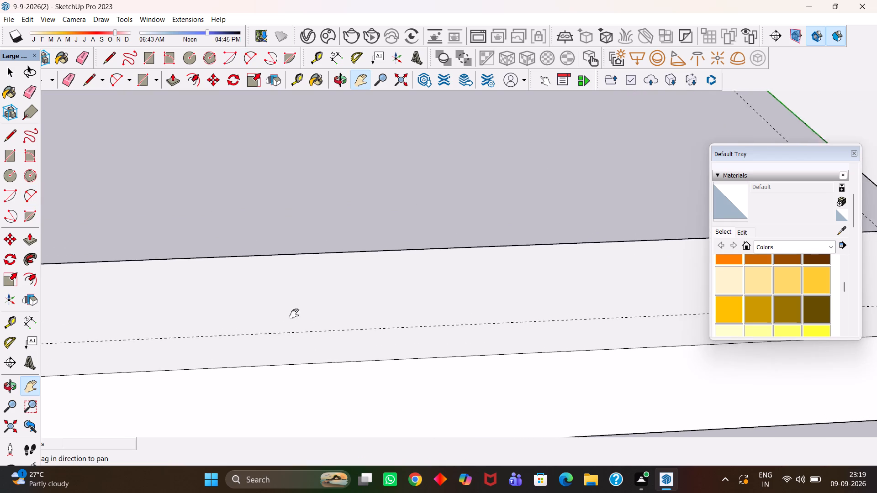
{"action": "left_click_drag", "start_coordinate": [294, 314], "coordinate": [417, 297]}
{"action": "left_click_drag", "start_coordinate": [182, 321], "coordinate": [470, 314]}
{"action": "left_click_drag", "start_coordinate": [216, 329], "coordinate": [503, 311]}
{"action": "left_click_drag", "start_coordinate": [270, 315], "coordinate": [429, 315]}
{"action": "scroll", "coordinate": [317, 351], "scroll_direction": "up", "scroll_amount": 3}
{"action": "middle_click_drag", "start_coordinate": [309, 349], "coordinate": [315, 353]}
{"action": "key", "text": "a"}
{"action": "scroll", "coordinate": [312, 353], "scroll_direction": "up", "scroll_amount": 1}
{"action": "left_click", "coordinate": [289, 325]}
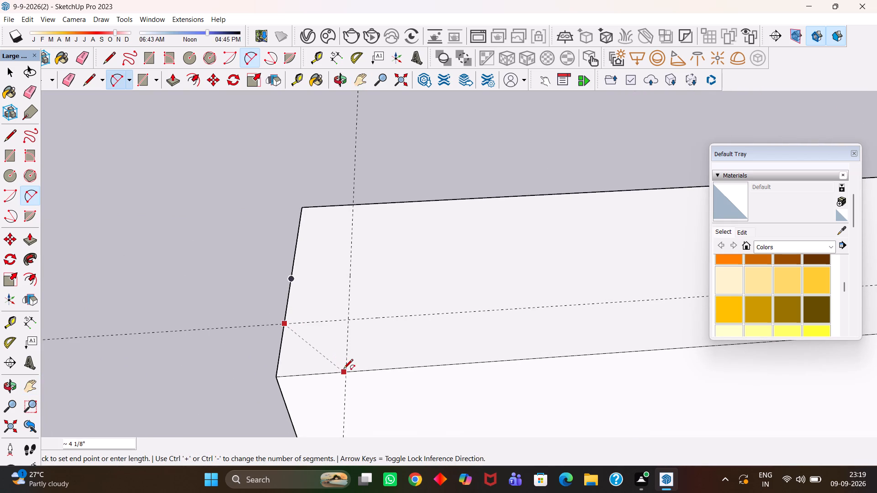
{"action": "left_click", "coordinate": [346, 371]}
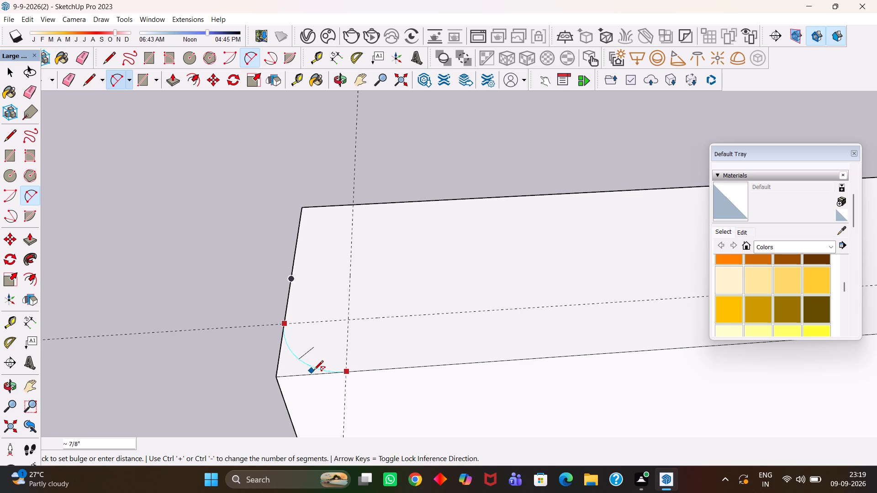
{"action": "left_click", "coordinate": [314, 371]}
Push/Pull the corner piece outside the far-end arc down the block's full height to round that corner.
{"action": "scroll", "coordinate": [297, 368], "scroll_direction": "down", "scroll_amount": 3}
{"action": "key", "text": "space"}
{"action": "left_click", "coordinate": [288, 367]}
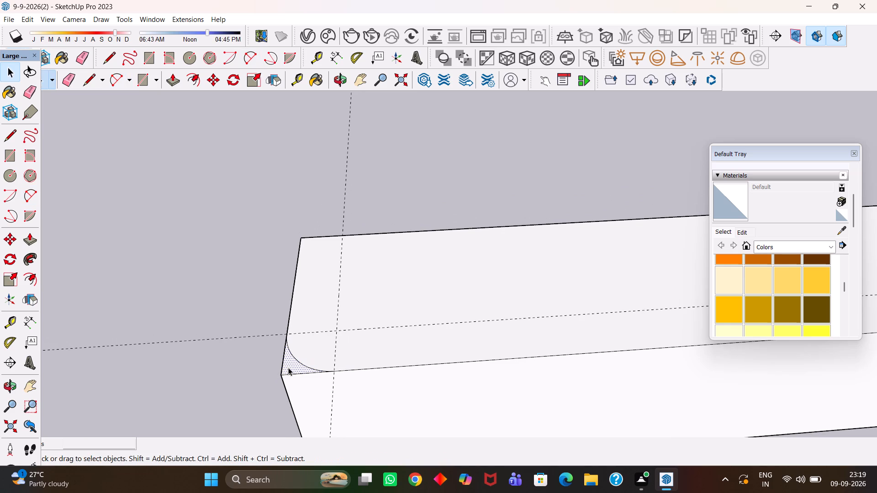
{"action": "key", "text": "p"}
{"action": "left_click", "coordinate": [288, 367]}
{"action": "key", "text": "h"}
{"action": "scroll", "coordinate": [298, 402], "scroll_direction": "down", "scroll_amount": 5}
{"action": "left_click_drag", "start_coordinate": [299, 414], "coordinate": [305, 334]}
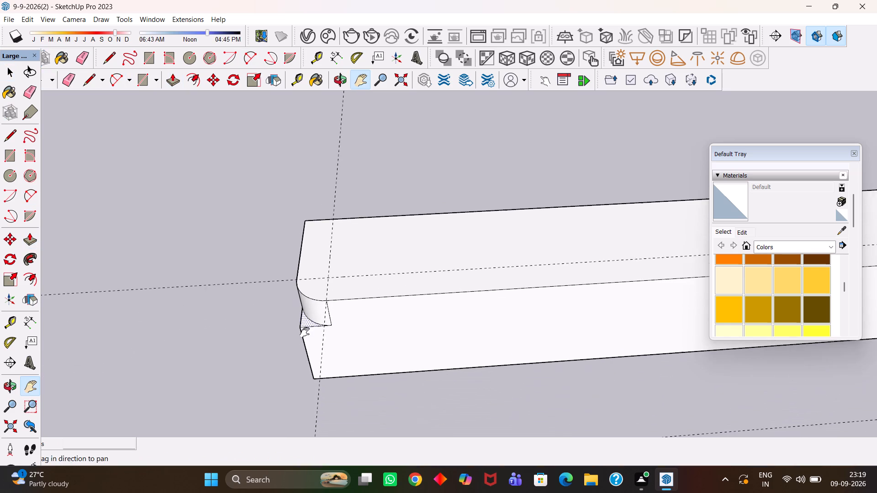
{"action": "key", "text": "Escape"}
{"action": "left_click", "coordinate": [315, 385]}
{"action": "scroll", "coordinate": [315, 385], "scroll_direction": "down", "scroll_amount": 5}
Push/Pull the corner piece outside the arc nearest the house down the block's full height to round that corner.
{"action": "key", "text": "h"}
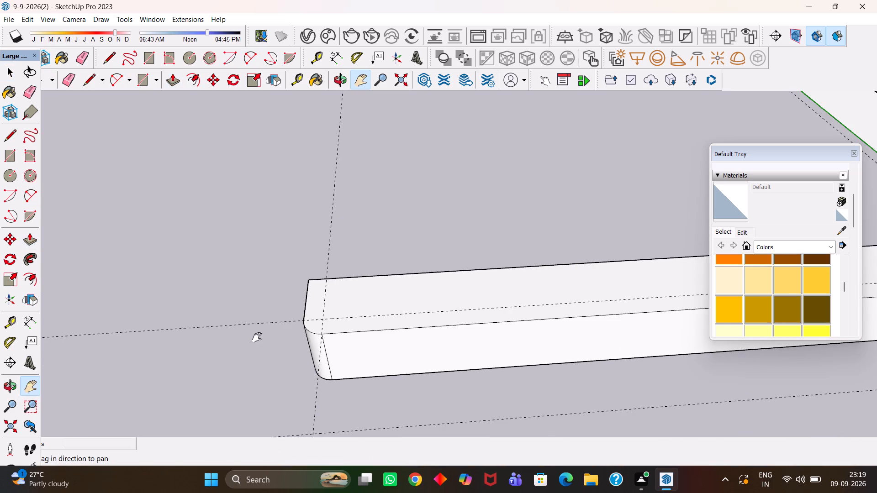
{"action": "left_click_drag", "start_coordinate": [527, 336], "coordinate": [375, 339]}
{"action": "left_click_drag", "start_coordinate": [470, 348], "coordinate": [367, 353]}
{"action": "left_click_drag", "start_coordinate": [468, 343], "coordinate": [326, 352]}
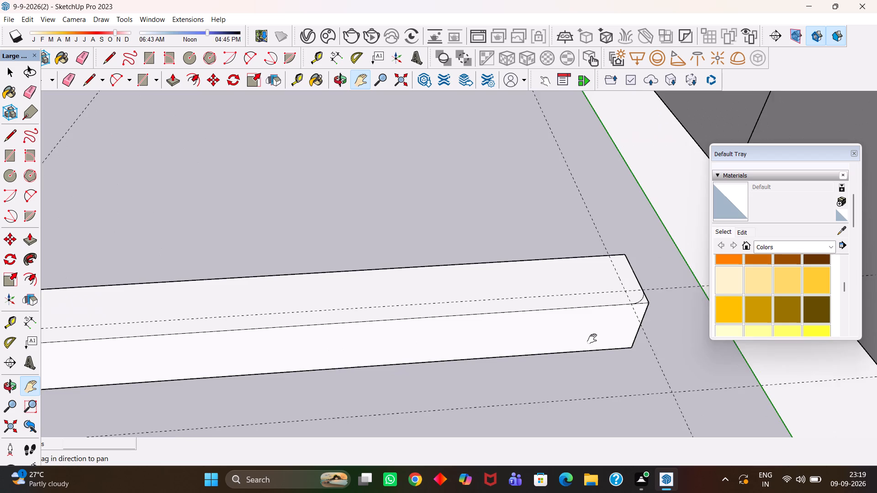
{"action": "left_click_drag", "start_coordinate": [586, 338], "coordinate": [504, 347]}
{"action": "scroll", "coordinate": [504, 342], "scroll_direction": "up", "scroll_amount": 2}
{"action": "middle_click_drag", "start_coordinate": [512, 342], "coordinate": [501, 357]}
{"action": "scroll", "coordinate": [551, 347], "scroll_direction": "up", "scroll_amount": 1}
{"action": "key", "text": "space"}
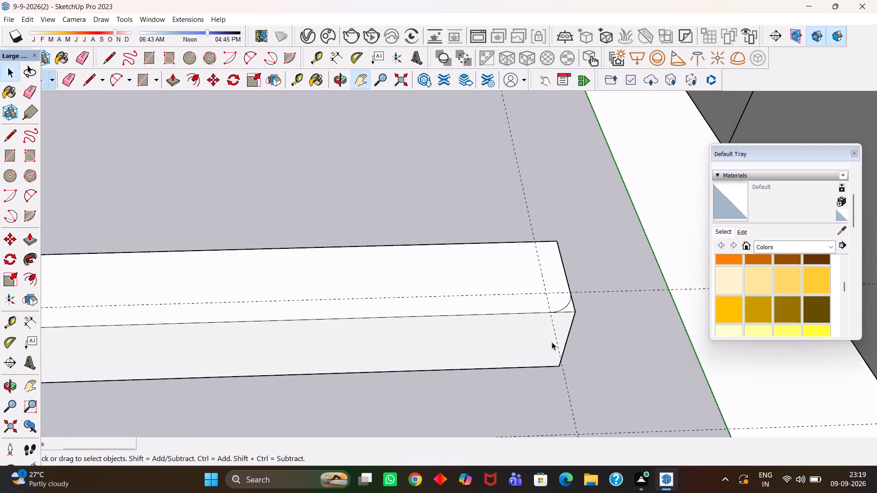
{"action": "scroll", "coordinate": [552, 342], "scroll_direction": "up", "scroll_amount": 1}
{"action": "left_click", "coordinate": [571, 306]}
{"action": "key", "text": "p"}
{"action": "left_click_drag", "start_coordinate": [571, 306], "coordinate": [571, 306]}
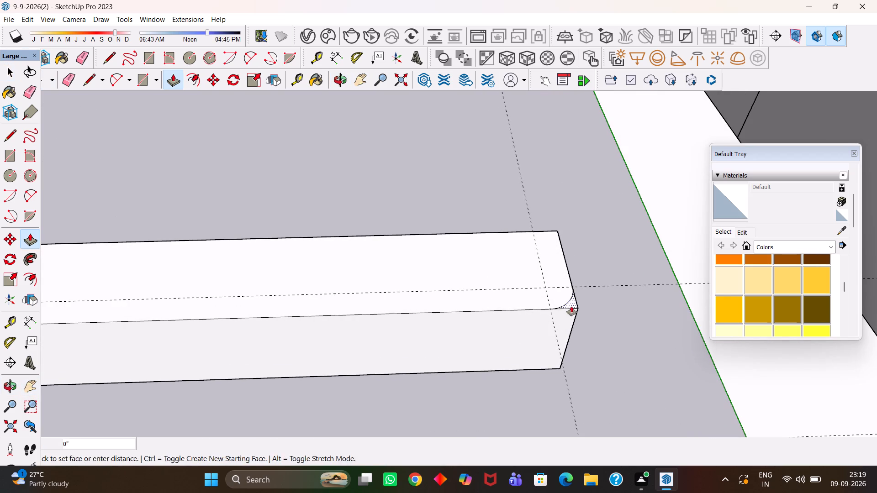
{"action": "left_click_drag", "start_coordinate": [571, 306], "coordinate": [571, 311]}
{"action": "left_click", "coordinate": [571, 311]}
{"action": "left_click", "coordinate": [531, 398]}
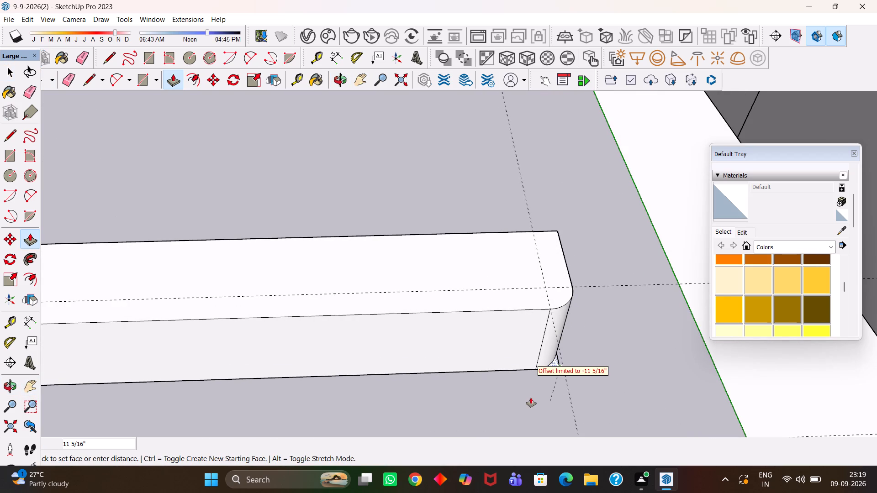
Save the model.
{"action": "key", "text": "h"}
{"action": "scroll", "coordinate": [522, 383], "scroll_direction": "down", "scroll_amount": 9}
{"action": "left_click_drag", "start_coordinate": [333, 356], "coordinate": [476, 344]}
{"action": "scroll", "coordinate": [476, 344], "scroll_direction": "down", "scroll_amount": 3}
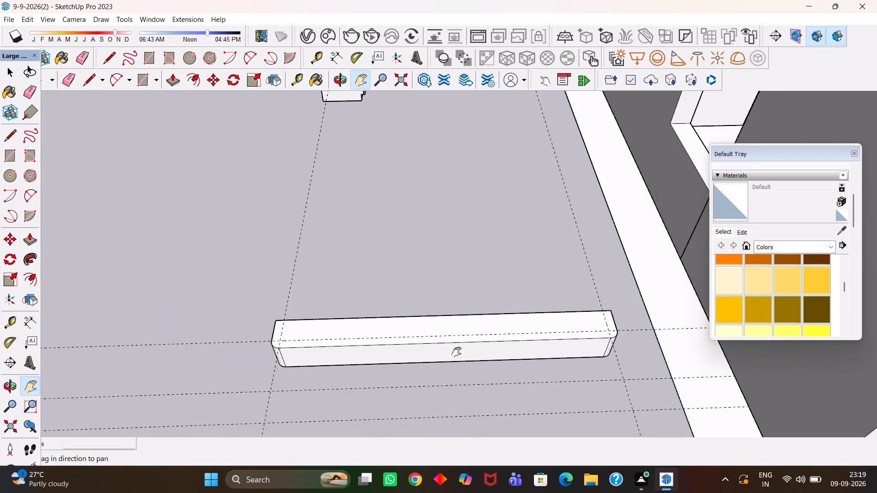
{"action": "middle_click_drag", "start_coordinate": [457, 353], "coordinate": [464, 367]}
{"action": "scroll", "coordinate": [464, 367], "scroll_direction": "up", "scroll_amount": 1}
{"action": "key", "text": "ctrl+s"}
Divide the long front top edge of the block into 6 equal segments.
{"action": "scroll", "coordinate": [463, 367], "scroll_direction": "up", "scroll_amount": 3}
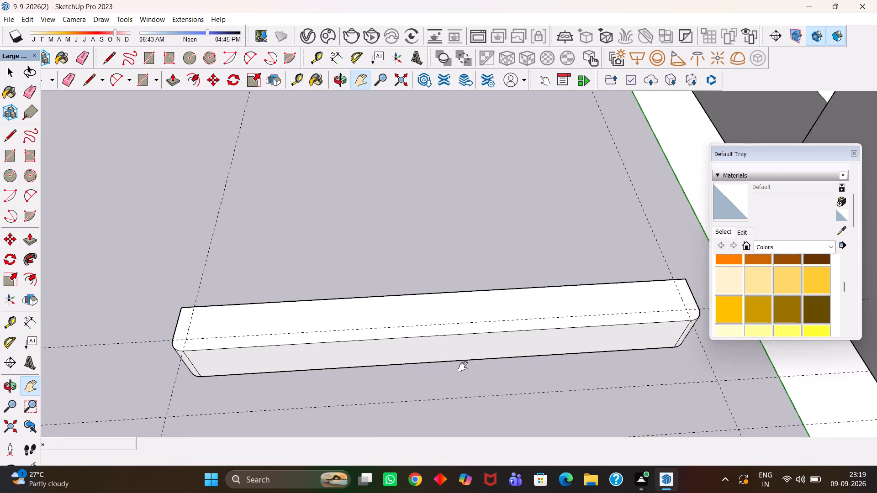
{"action": "scroll", "coordinate": [460, 367], "scroll_direction": "down", "scroll_amount": 2}
{"action": "scroll", "coordinate": [434, 367], "scroll_direction": "up", "scroll_amount": 1}
{"action": "middle_click_drag", "start_coordinate": [434, 367], "coordinate": [432, 330]}
{"action": "scroll", "coordinate": [428, 345], "scroll_direction": "up", "scroll_amount": 1}
{"action": "key", "text": "h"}
{"action": "scroll", "coordinate": [432, 330], "scroll_direction": "up", "scroll_amount": 1}
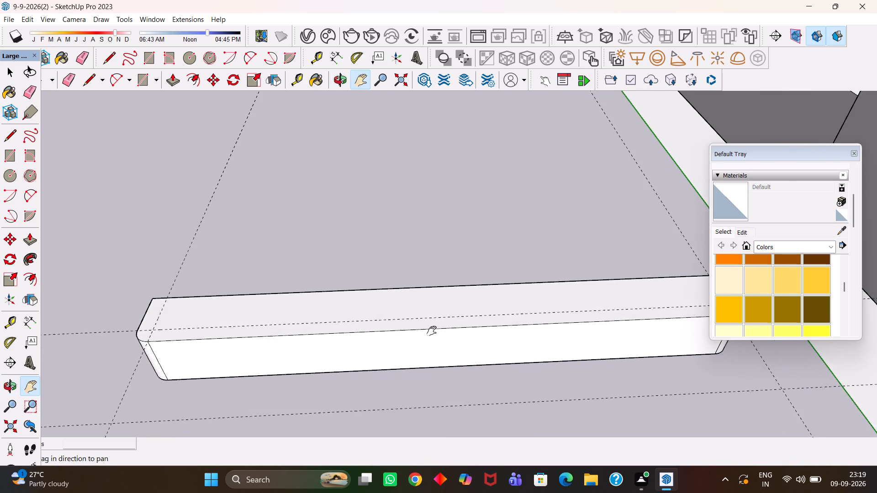
{"action": "scroll", "coordinate": [433, 333], "scroll_direction": "down", "scroll_amount": 3}
{"action": "scroll", "coordinate": [419, 348], "scroll_direction": "up", "scroll_amount": 1}
{"action": "middle_click_drag", "start_coordinate": [419, 349], "coordinate": [430, 334]}
{"action": "scroll", "coordinate": [430, 334], "scroll_direction": "up", "scroll_amount": 2}
{"action": "key", "text": "space"}
{"action": "left_click", "coordinate": [429, 323]}
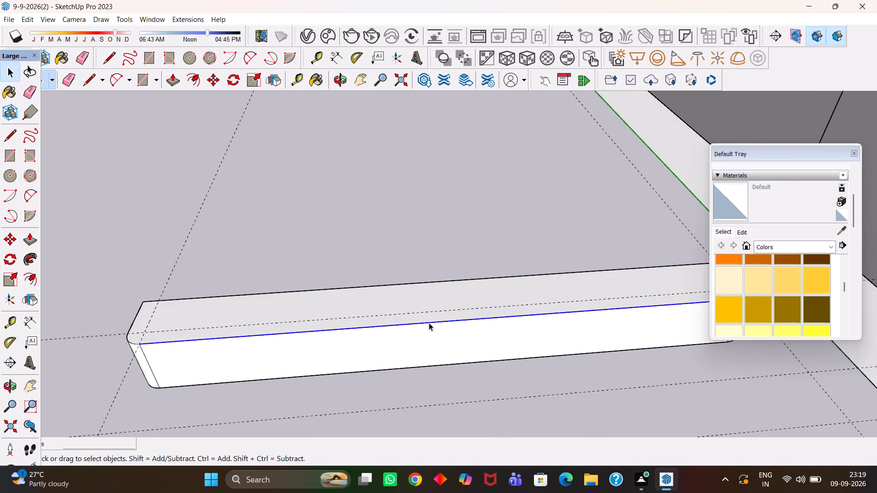
{"action": "right_click", "coordinate": [429, 323]}
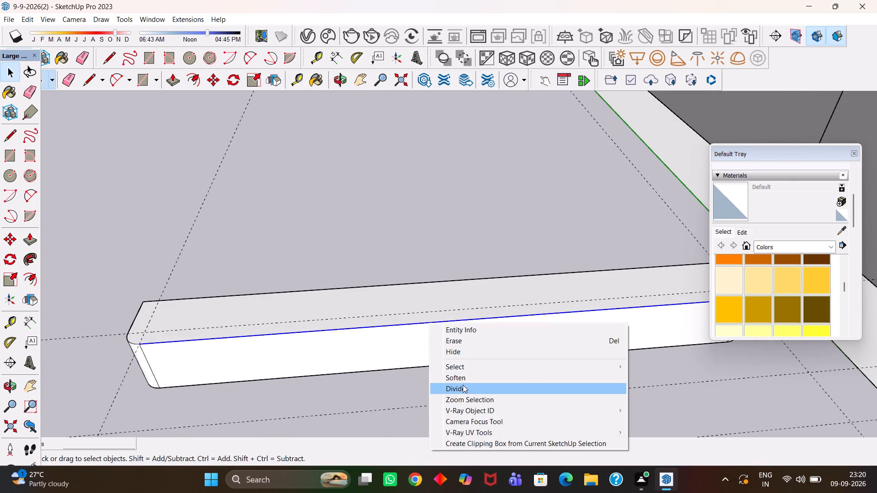
{"action": "left_click", "coordinate": [463, 386]}
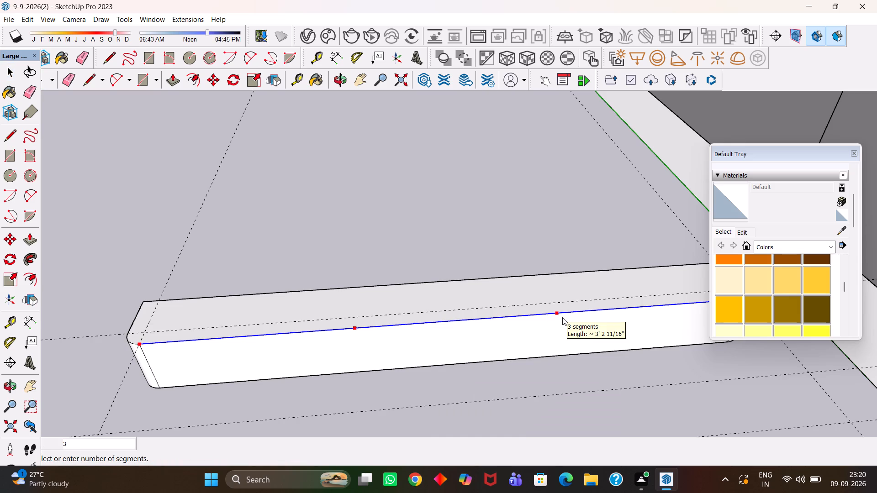
{"action": "key", "text": "6"}
{"action": "key", "text": "Return"}
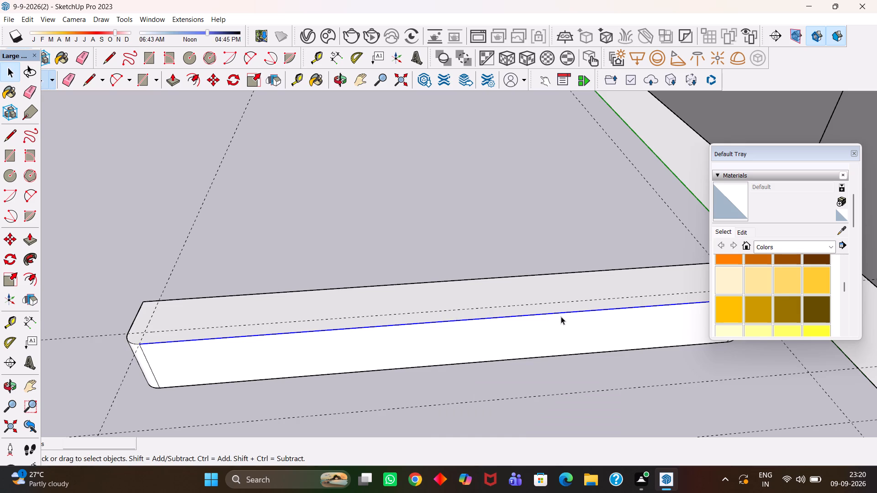
{"action": "left_click", "coordinate": [559, 315]}
{"action": "left_click", "coordinate": [532, 314]}
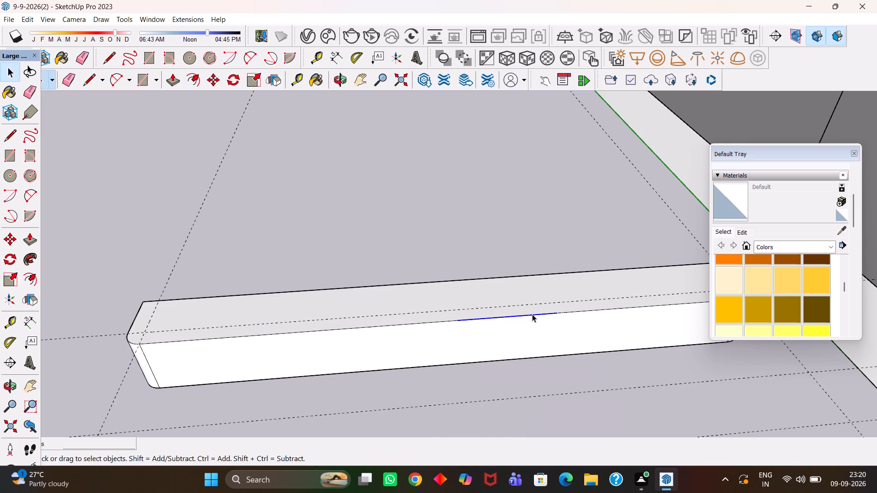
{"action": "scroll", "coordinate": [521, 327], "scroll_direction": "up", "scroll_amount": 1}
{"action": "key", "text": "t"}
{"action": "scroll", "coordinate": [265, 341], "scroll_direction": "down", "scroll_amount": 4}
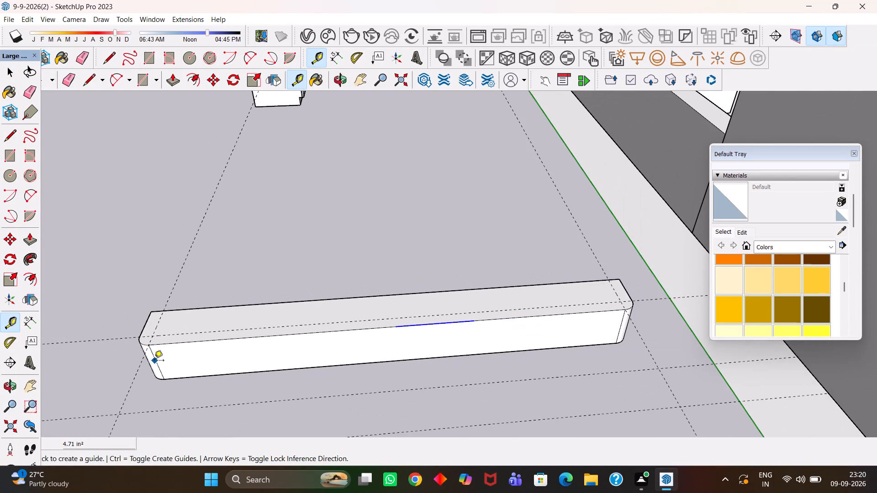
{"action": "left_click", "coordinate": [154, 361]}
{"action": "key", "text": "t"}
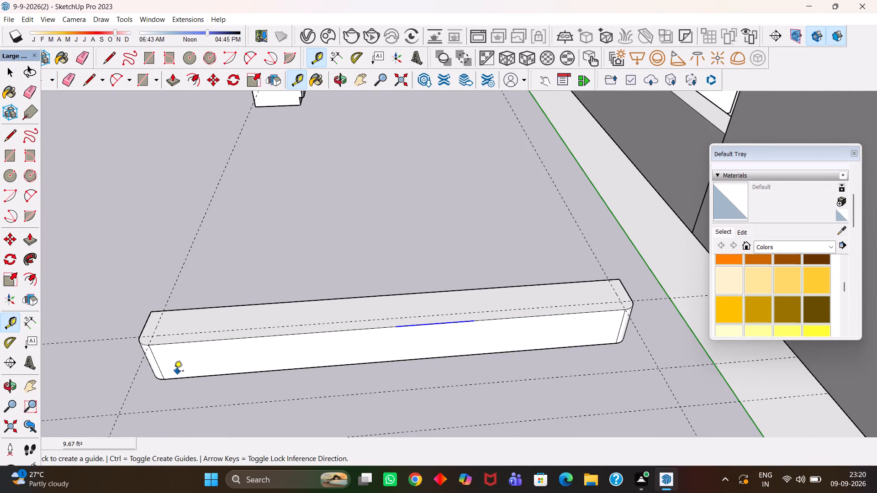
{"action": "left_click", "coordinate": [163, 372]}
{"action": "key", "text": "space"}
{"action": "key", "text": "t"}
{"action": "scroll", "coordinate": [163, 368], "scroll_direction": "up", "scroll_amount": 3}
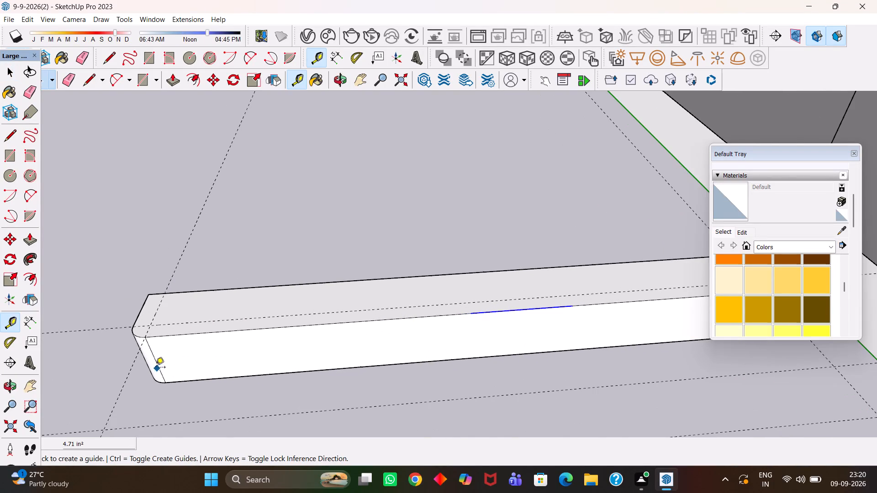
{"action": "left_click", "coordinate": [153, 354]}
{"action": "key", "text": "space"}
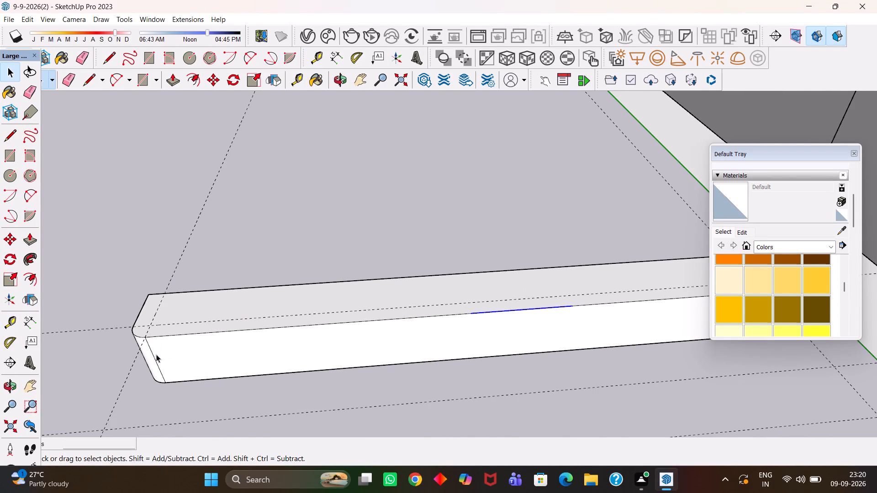
Place a guide across the block's front face at the edge's middle division point, parallel to the far corner's vertical edge.
{"action": "scroll", "coordinate": [156, 354], "scroll_direction": "up", "scroll_amount": 2}
{"action": "key", "text": "h"}
{"action": "left_click_drag", "start_coordinate": [179, 363], "coordinate": [296, 359]}
{"action": "scroll", "coordinate": [285, 370], "scroll_direction": "up", "scroll_amount": 8}
{"action": "middle_click_drag", "start_coordinate": [295, 355], "coordinate": [274, 364]}
{"action": "scroll", "coordinate": [274, 364], "scroll_direction": "up", "scroll_amount": 1}
{"action": "key", "text": "t"}
{"action": "double_click", "coordinate": [259, 346]}
{"action": "left_click", "coordinate": [256, 341]}
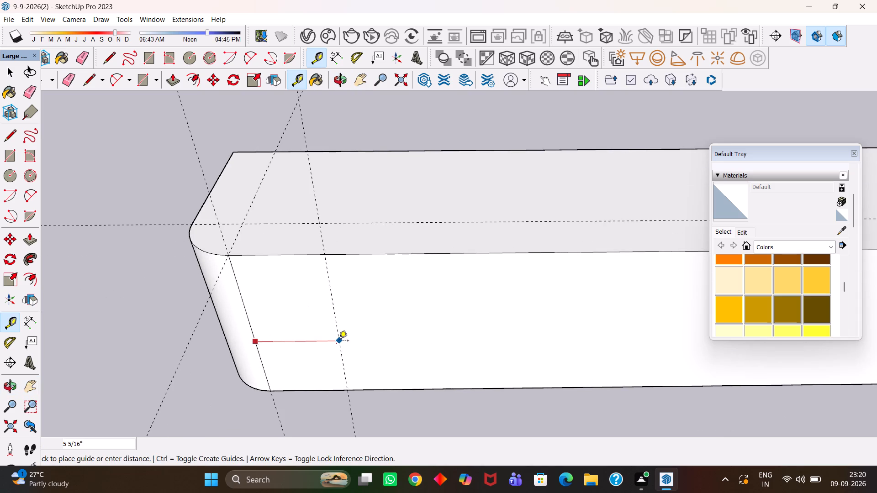
{"action": "scroll", "coordinate": [339, 341], "scroll_direction": "down", "scroll_amount": 9}
{"action": "key", "text": "h"}
{"action": "left_click_drag", "start_coordinate": [605, 338], "coordinate": [430, 357]}
{"action": "middle_click_drag", "start_coordinate": [446, 349], "coordinate": [483, 351]}
{"action": "key", "text": "Escape"}
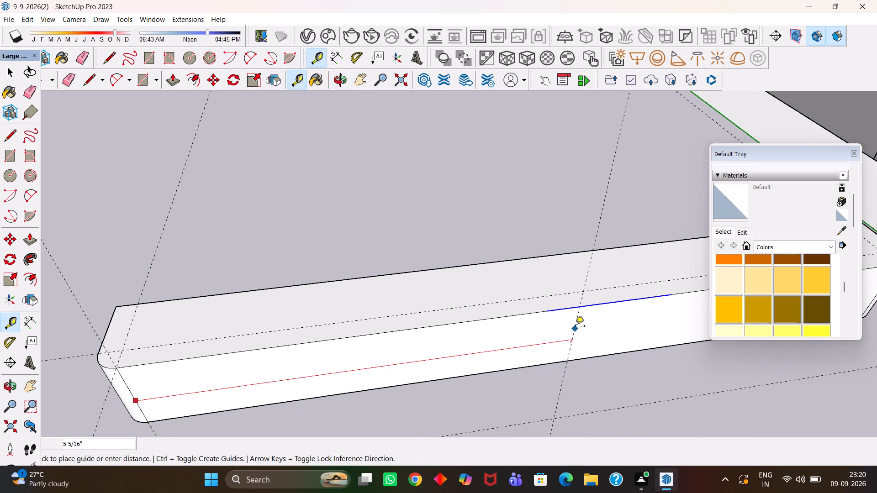
{"action": "left_click", "coordinate": [547, 311]}
Place guides across the block's front face at the next two division points toward the house.
{"action": "key", "text": "h"}
{"action": "left_click_drag", "start_coordinate": [576, 329], "coordinate": [372, 350]}
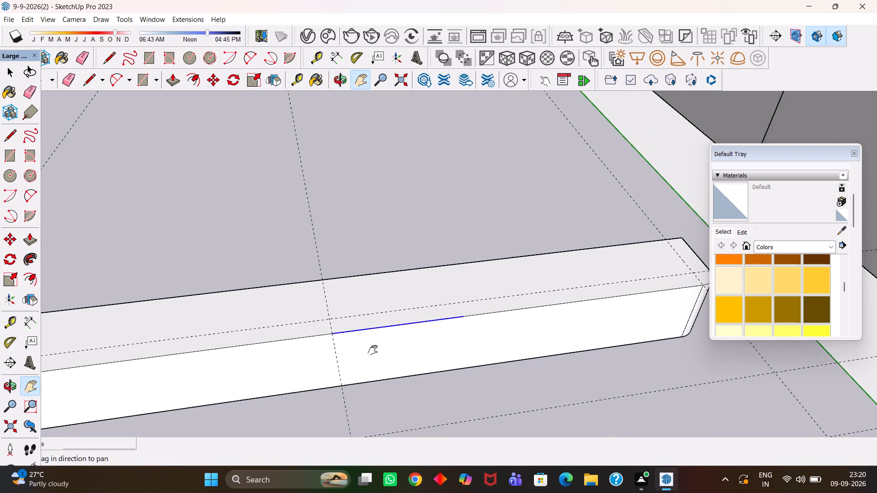
{"action": "middle_click_drag", "start_coordinate": [392, 345], "coordinate": [380, 349]}
{"action": "key", "text": "t"}
{"action": "scroll", "coordinate": [368, 349], "scroll_direction": "up", "scroll_amount": 1}
{"action": "left_click", "coordinate": [327, 368]}
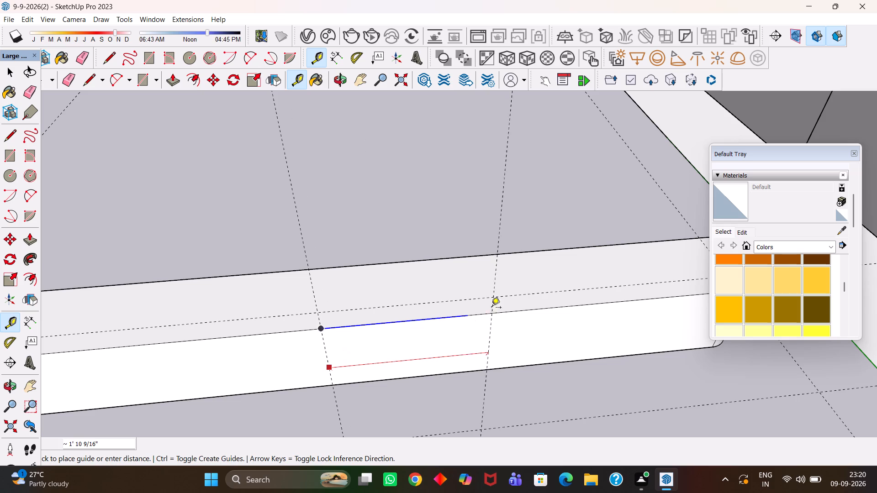
{"action": "left_click", "coordinate": [467, 317]}
{"action": "key", "text": "h"}
{"action": "left_click_drag", "start_coordinate": [518, 330], "coordinate": [334, 351]}
{"action": "key", "text": "space"}
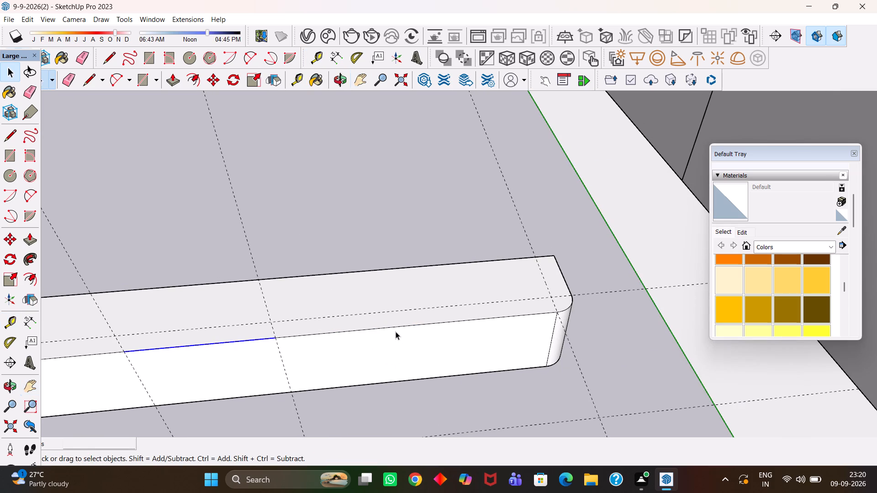
{"action": "left_click", "coordinate": [395, 328]}
{"action": "key", "text": "t"}
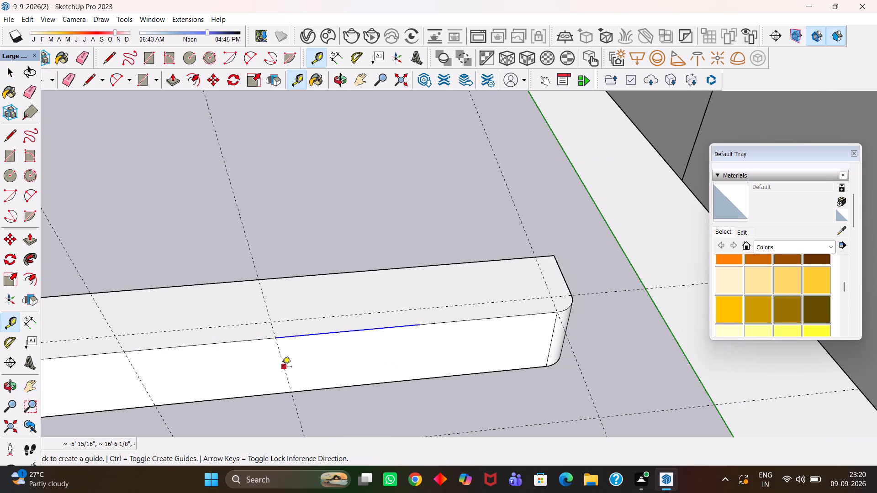
{"action": "left_click", "coordinate": [283, 367]}
{"action": "left_click", "coordinate": [418, 323]}
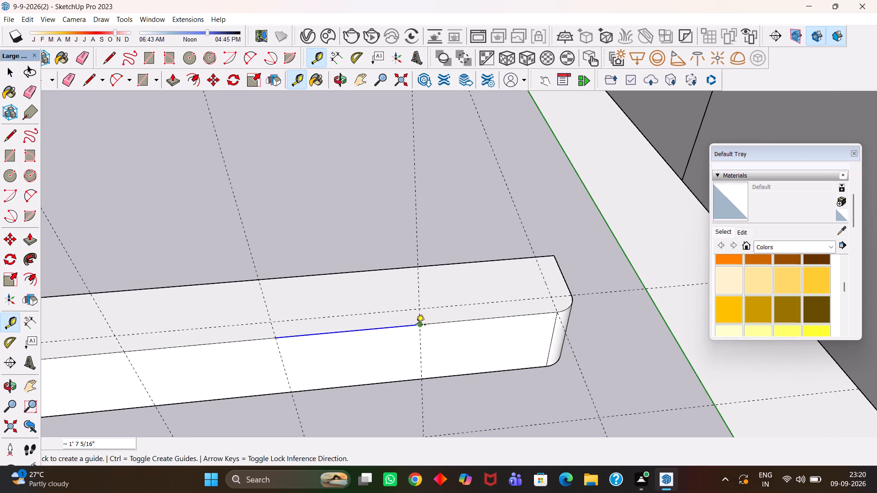
Draw a full-height rectangle about 1' 7 5/16" by 1' on the front face between the two guides nearest the house-side corner.
{"action": "key", "text": "r"}
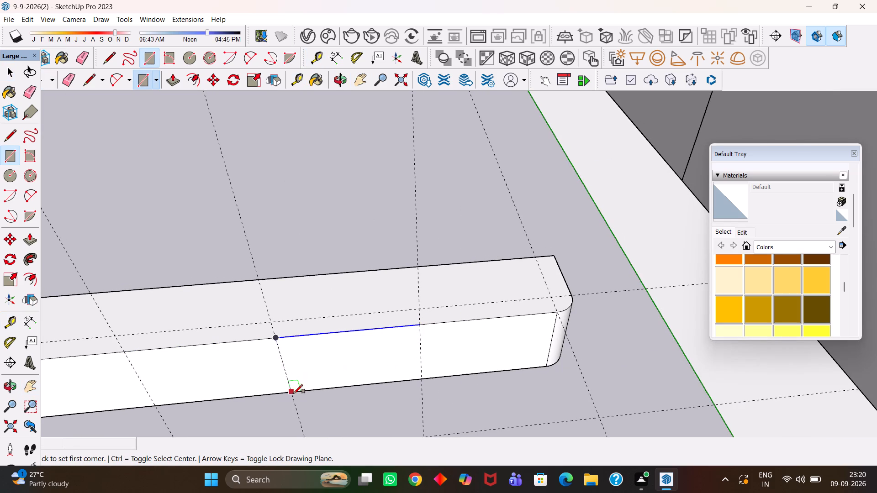
{"action": "left_click", "coordinate": [292, 395]}
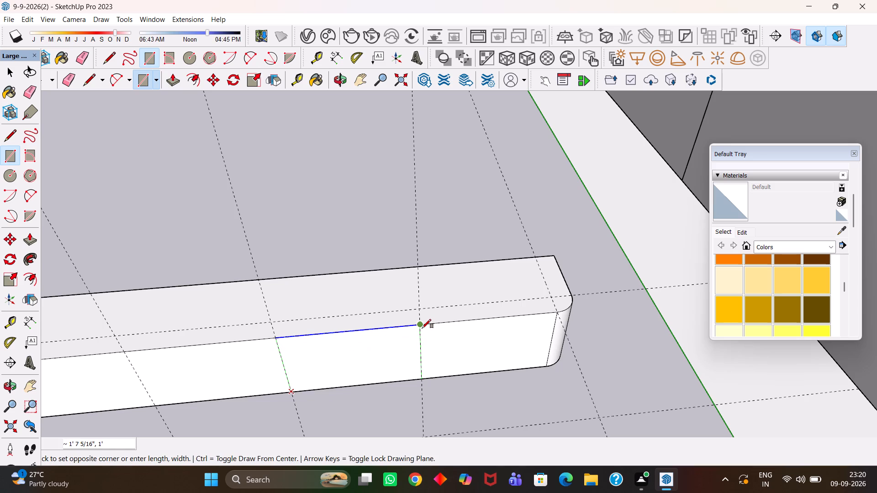
{"action": "left_click", "coordinate": [422, 328]}
Move the rectangular face about 10 5/16" out in front of the block.
{"action": "key", "text": "h"}
{"action": "scroll", "coordinate": [405, 330], "scroll_direction": "down", "scroll_amount": 4}
{"action": "middle_click_drag", "start_coordinate": [389, 331], "coordinate": [384, 334]}
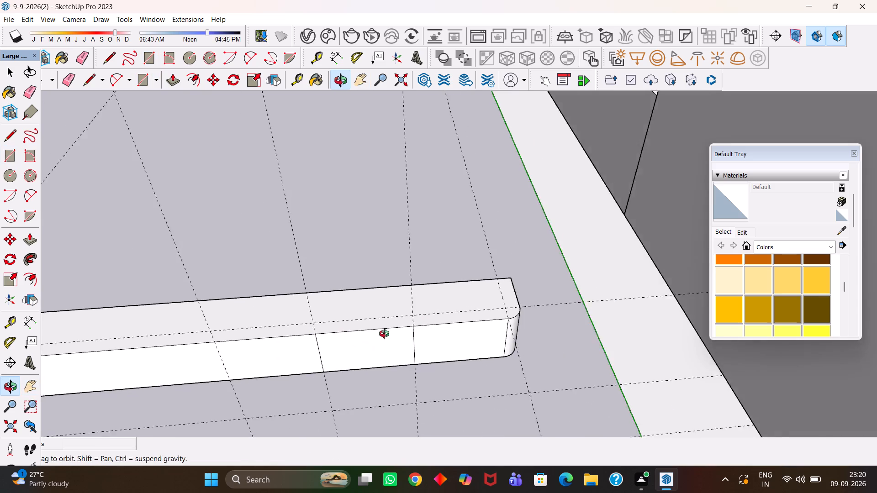
{"action": "middle_click_drag", "start_coordinate": [384, 334], "coordinate": [386, 363]}
{"action": "scroll", "coordinate": [382, 340], "scroll_direction": "up", "scroll_amount": 1}
{"action": "left_click_drag", "start_coordinate": [349, 373], "coordinate": [401, 320]}
{"action": "middle_click_drag", "start_coordinate": [401, 323], "coordinate": [409, 340]}
{"action": "scroll", "coordinate": [412, 342], "scroll_direction": "up", "scroll_amount": 1}
{"action": "key", "text": "m"}
{"action": "left_click", "coordinate": [412, 313]}
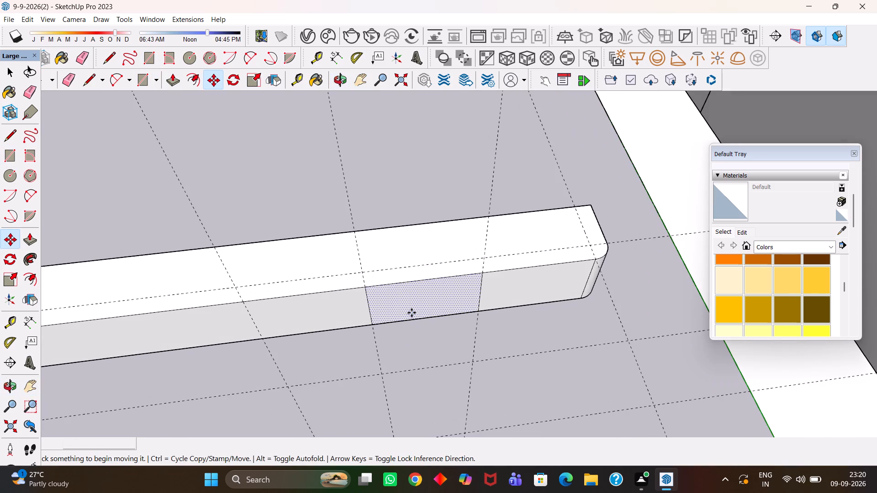
{"action": "left_click", "coordinate": [414, 366]}
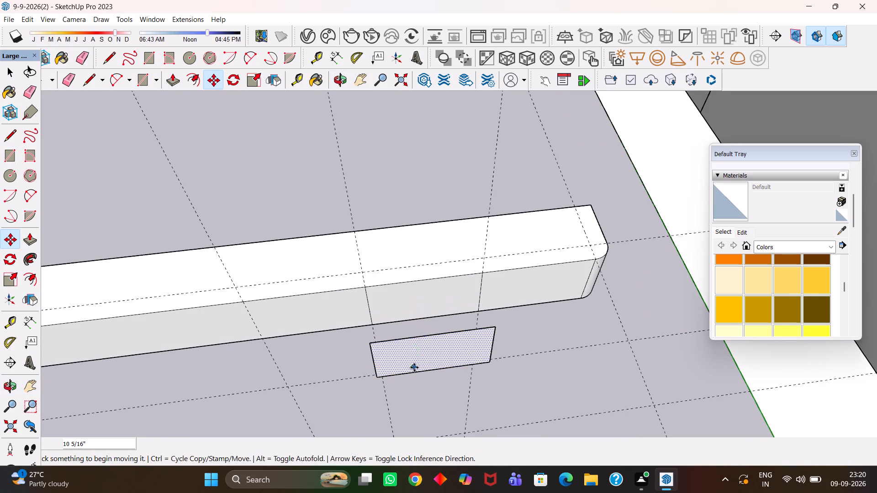
Push/Pull the detached rectangle to a thickness of 18mm.
{"action": "key", "text": "p"}
{"action": "left_click", "coordinate": [421, 368]}
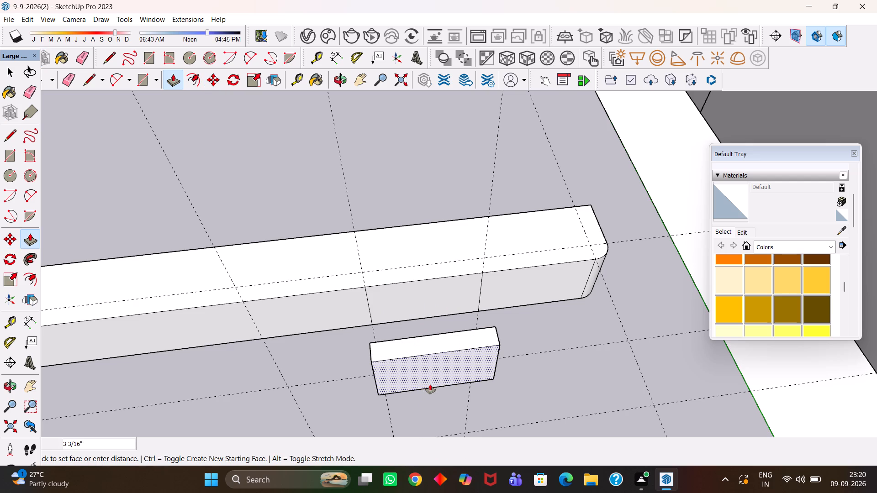
{"action": "type", "text": "18mm"}
{"action": "key", "text": "Return"}
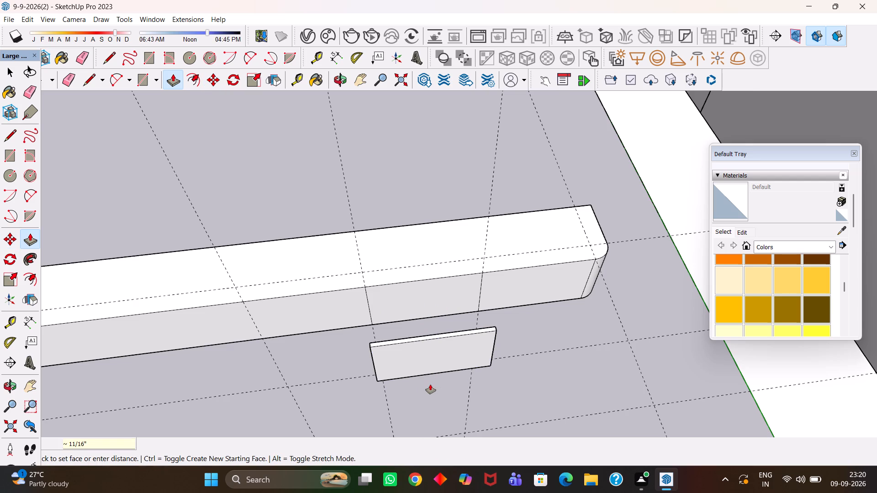
Select the whole 18mm panel and make it a group.
{"action": "scroll", "coordinate": [430, 384], "scroll_direction": "up", "scroll_amount": 4}
{"action": "key", "text": "space"}
{"action": "double_click", "coordinate": [415, 349]}
{"action": "triple_click", "coordinate": [415, 349]}
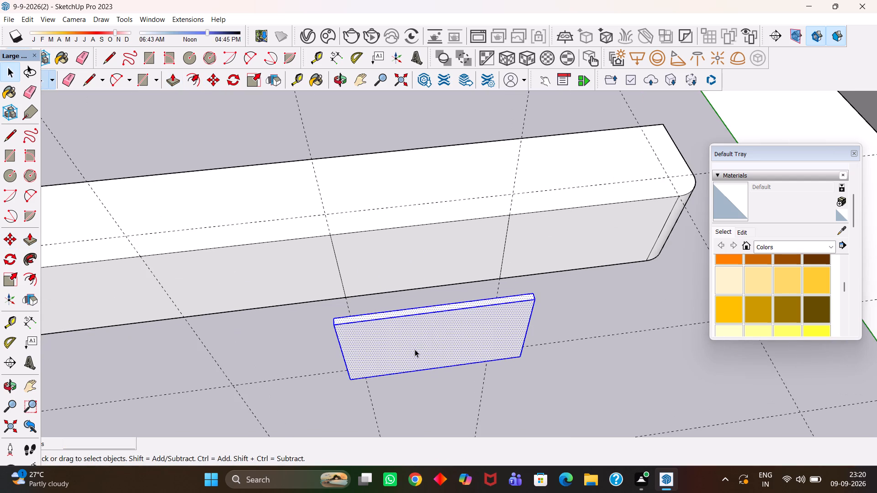
{"action": "right_click", "coordinate": [414, 346]}
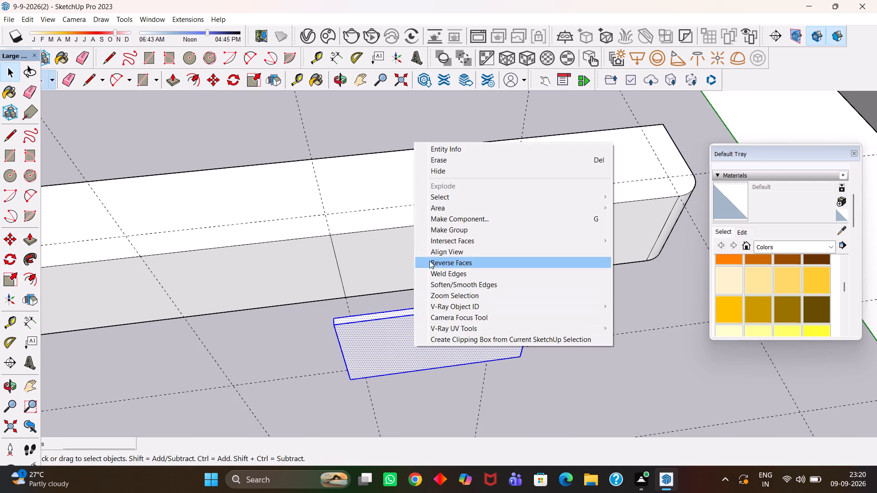
{"action": "left_click", "coordinate": [450, 233]}
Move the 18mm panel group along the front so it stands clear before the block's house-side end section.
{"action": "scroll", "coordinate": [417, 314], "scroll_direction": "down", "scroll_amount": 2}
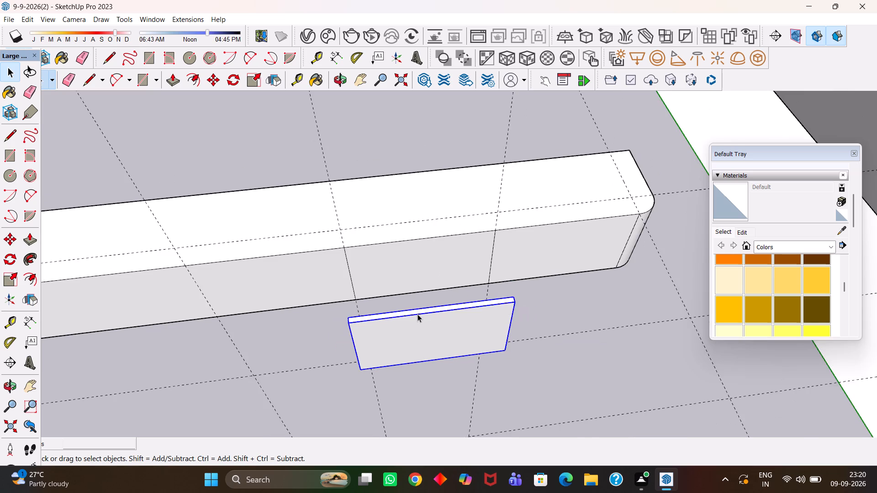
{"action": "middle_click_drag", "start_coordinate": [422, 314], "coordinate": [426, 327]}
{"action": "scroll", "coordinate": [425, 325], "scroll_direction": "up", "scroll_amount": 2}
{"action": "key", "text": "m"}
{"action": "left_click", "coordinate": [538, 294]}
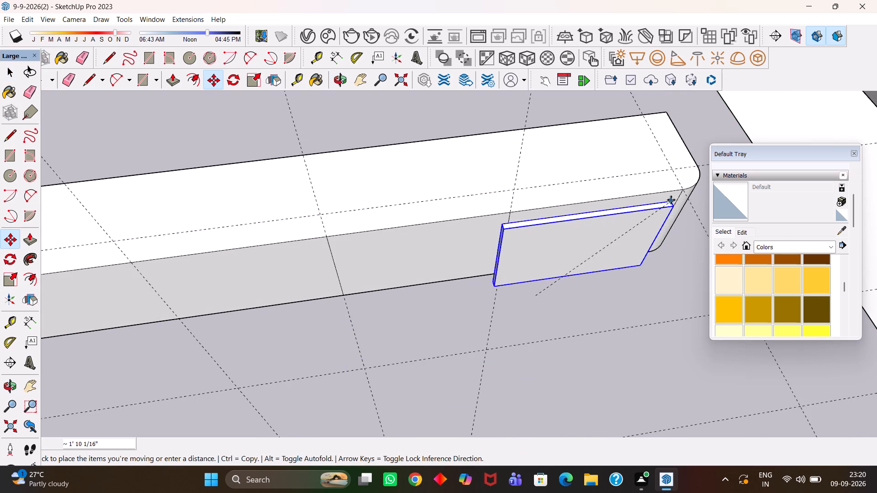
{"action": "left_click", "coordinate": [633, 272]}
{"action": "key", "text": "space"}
Push/Pull the block's three front face sections 18mm inward, starting with the section at the house-side corner.
{"action": "left_click", "coordinate": [609, 223]}
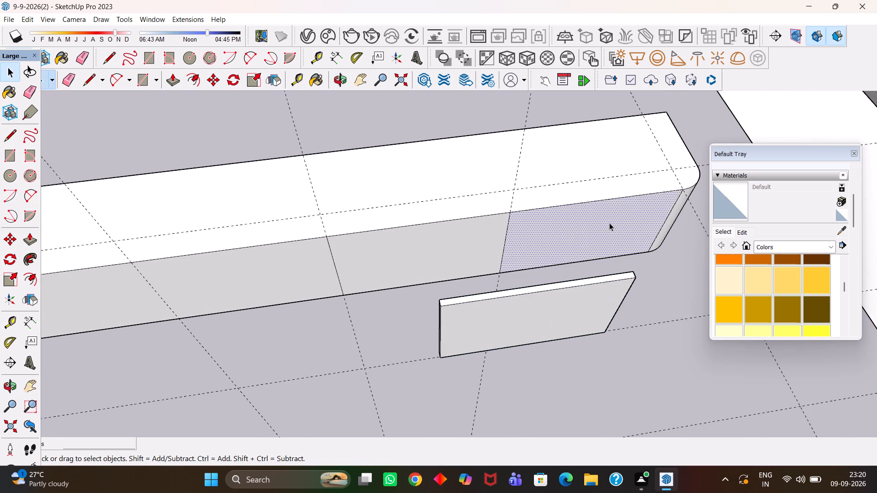
{"action": "key", "text": "p"}
{"action": "left_click", "coordinate": [609, 225]}
{"action": "type", "text": "18mm"}
{"action": "key", "text": "Return"}
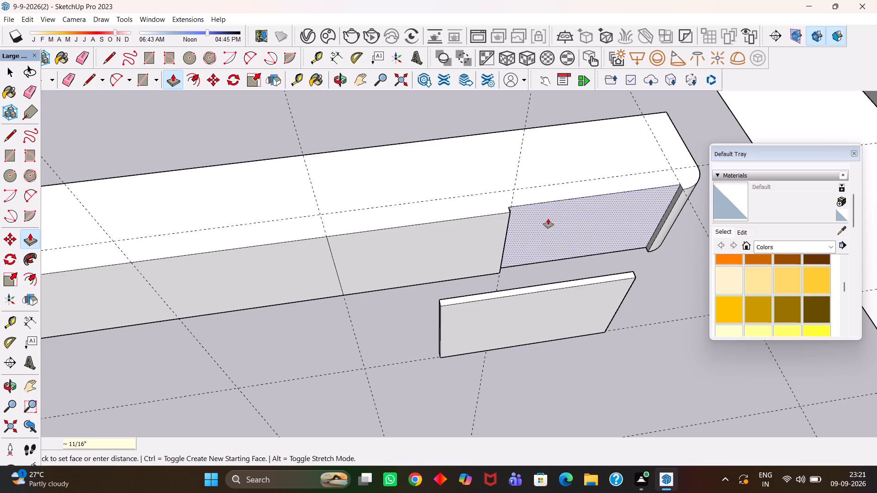
{"action": "left_click", "coordinate": [489, 229]}
{"action": "left_click", "coordinate": [526, 216]}
{"action": "left_click", "coordinate": [306, 248]}
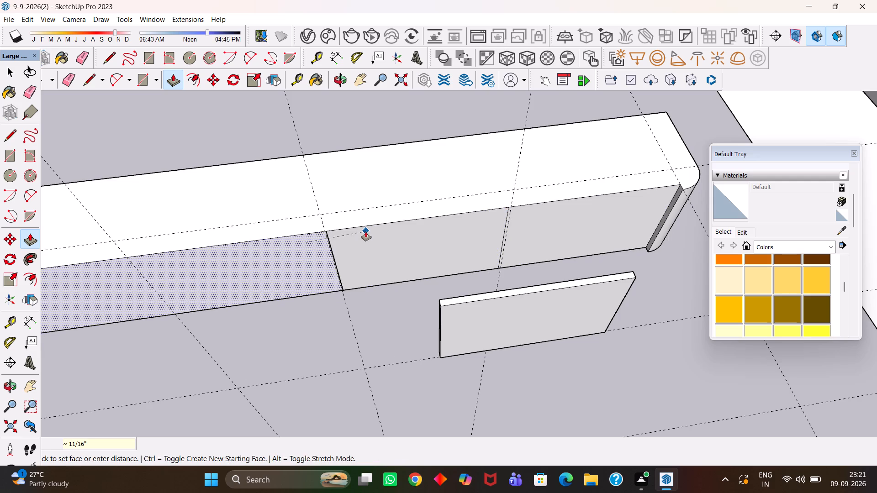
{"action": "left_click", "coordinate": [366, 231]}
Examine the recessed front face along the whole length of the block.
{"action": "key", "text": "h"}
{"action": "scroll", "coordinate": [280, 250], "scroll_direction": "down", "scroll_amount": 3}
{"action": "left_click_drag", "start_coordinate": [255, 257], "coordinate": [419, 228]}
{"action": "middle_click_drag", "start_coordinate": [426, 249], "coordinate": [405, 188]}
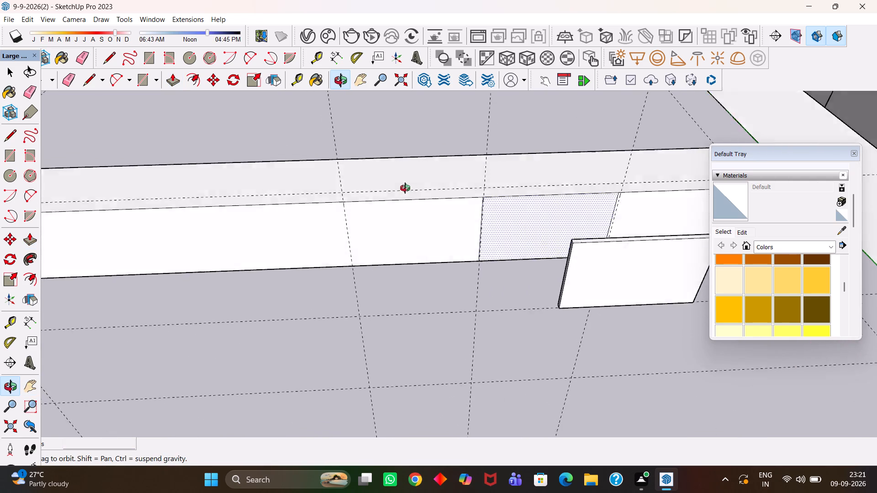
{"action": "middle_click_drag", "start_coordinate": [405, 188], "coordinate": [485, 275]}
{"action": "scroll", "coordinate": [485, 275], "scroll_direction": "up", "scroll_amount": 2}
{"action": "scroll", "coordinate": [485, 249], "scroll_direction": "down", "scroll_amount": 3}
{"action": "left_click_drag", "start_coordinate": [339, 252], "coordinate": [342, 251]}
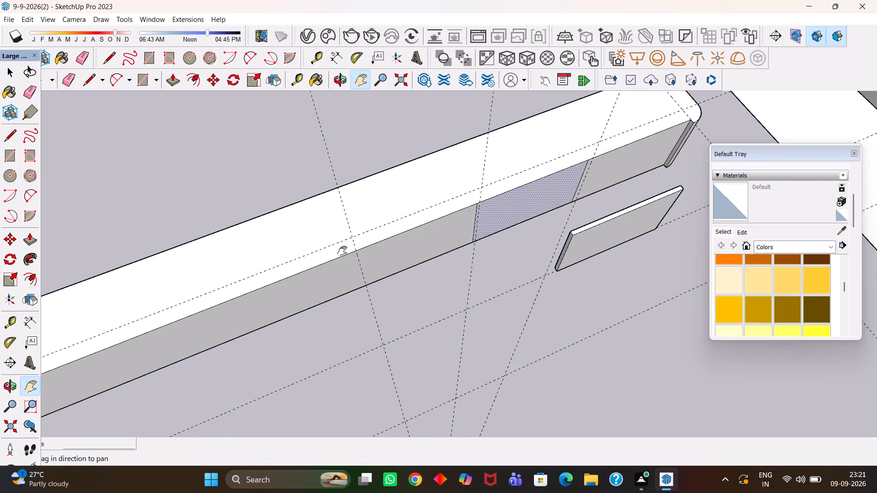
{"action": "left_click_drag", "start_coordinate": [342, 251], "coordinate": [564, 196]}
{"action": "scroll", "coordinate": [538, 209], "scroll_direction": "down", "scroll_amount": 4}
{"action": "left_click_drag", "start_coordinate": [556, 226], "coordinate": [318, 252]}
{"action": "left_click_drag", "start_coordinate": [415, 242], "coordinate": [360, 274]}
{"action": "middle_click_drag", "start_coordinate": [389, 282], "coordinate": [379, 278]}
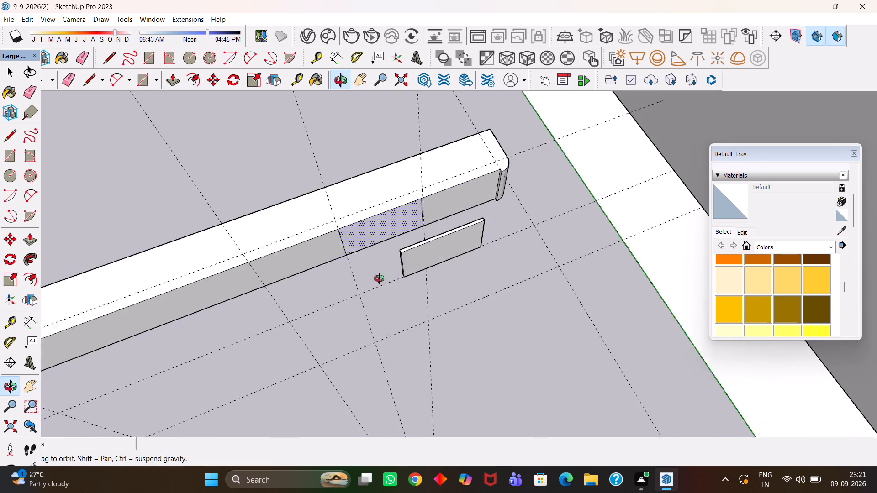
{"action": "middle_click_drag", "start_coordinate": [379, 278], "coordinate": [369, 272]}
{"action": "scroll", "coordinate": [413, 281], "scroll_direction": "up", "scroll_amount": 2}
{"action": "middle_click", "coordinate": [444, 242]}
{"action": "scroll", "coordinate": [444, 242], "scroll_direction": "up", "scroll_amount": 3}
Move the 18mm panel about 1' 1 13/16" into the front recess, flush against the house-side rounded corner.
{"action": "left_click", "coordinate": [447, 233]}
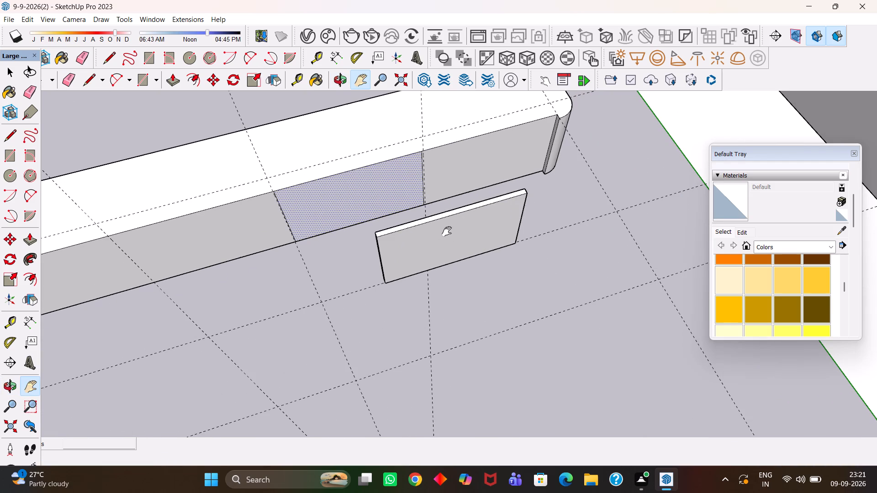
{"action": "key", "text": "space"}
{"action": "left_click", "coordinate": [447, 231]}
{"action": "middle_click_drag", "start_coordinate": [452, 234], "coordinate": [442, 252]}
{"action": "key", "text": "m"}
{"action": "scroll", "coordinate": [442, 252], "scroll_direction": "up", "scroll_amount": 2}
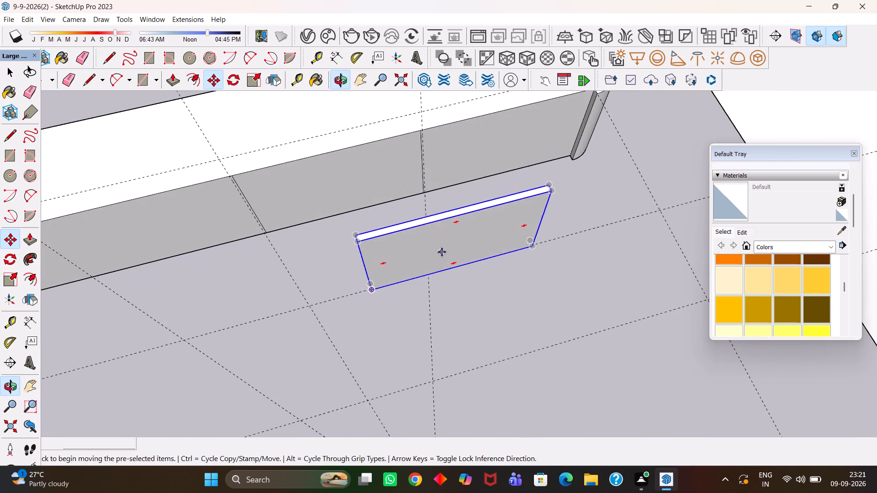
{"action": "left_click_drag", "start_coordinate": [468, 226], "coordinate": [432, 282]}
{"action": "left_click", "coordinate": [474, 211]}
{"action": "scroll", "coordinate": [473, 215], "scroll_direction": "down", "scroll_amount": 3}
{"action": "key", "text": "h"}
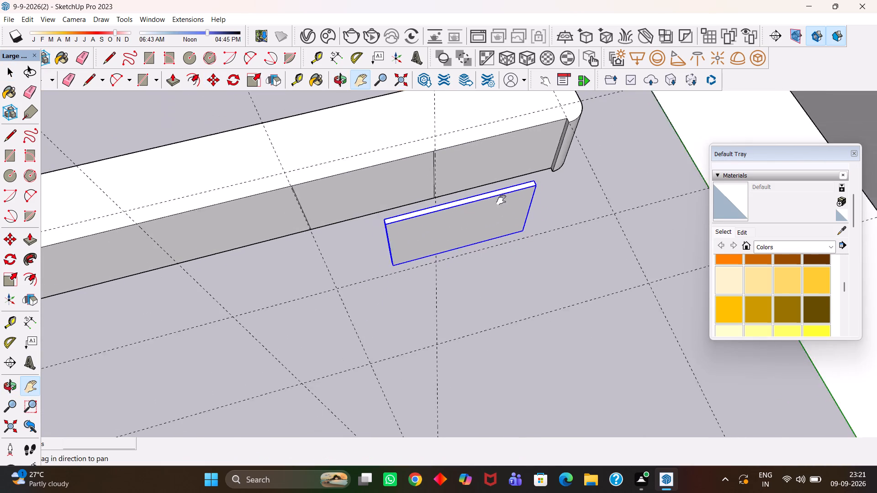
{"action": "left_click_drag", "start_coordinate": [502, 197], "coordinate": [433, 292]}
{"action": "middle_click_drag", "start_coordinate": [469, 283], "coordinate": [454, 290]}
{"action": "scroll", "coordinate": [455, 290], "scroll_direction": "up", "scroll_amount": 2}
{"action": "key", "text": "m"}
{"action": "left_click", "coordinate": [465, 274]}
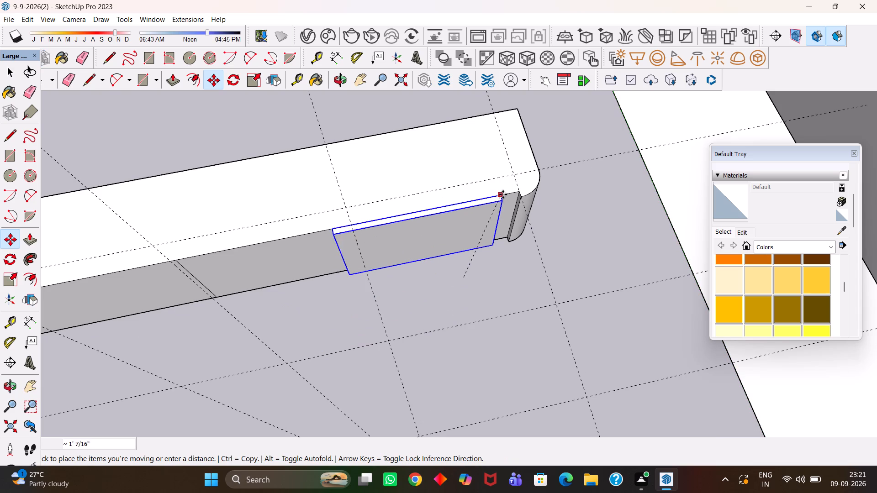
{"action": "left_click", "coordinate": [515, 194]}
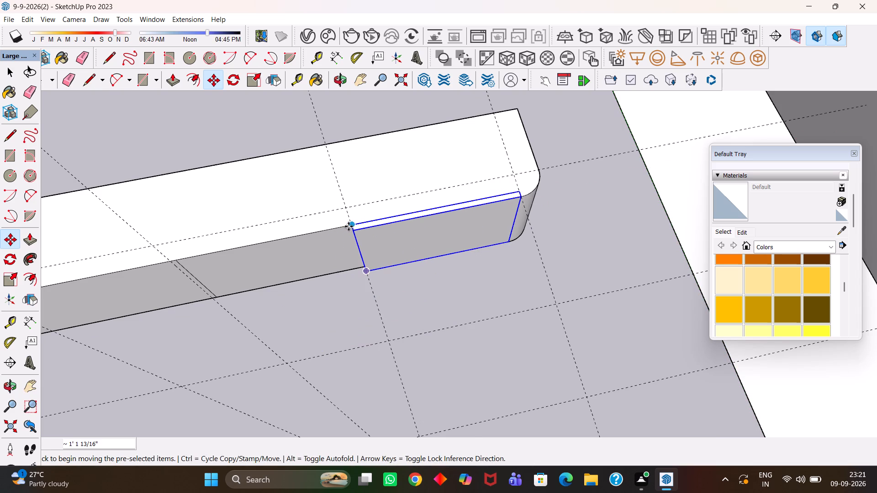
Copy the panel about 8' 11/16" along the recess to the opposite rounded corner and divide the span into 5 equal copies.
{"action": "left_click", "coordinate": [349, 226]}
{"action": "key", "text": "h"}
{"action": "scroll", "coordinate": [320, 236], "scroll_direction": "down", "scroll_amount": 5}
{"action": "left_click_drag", "start_coordinate": [234, 246], "coordinate": [506, 221]}
{"action": "left_click_drag", "start_coordinate": [236, 278], "coordinate": [466, 236]}
{"action": "scroll", "coordinate": [284, 273], "scroll_direction": "up", "scroll_amount": 3}
{"action": "key", "text": "Escape"}
{"action": "left_click", "coordinate": [274, 282]}
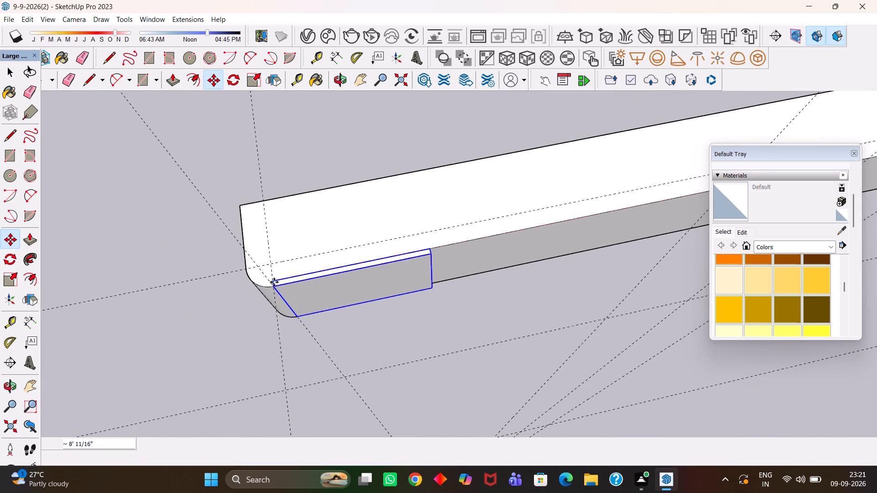
{"action": "type", "text": "/5"}
{"action": "key", "text": "Return"}
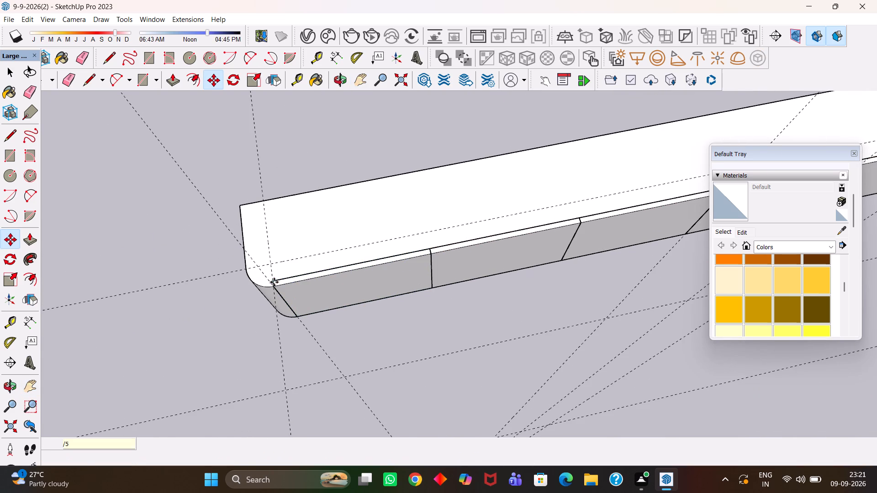
Erase the guide lines in front of the block that marked the shutter divisions.
{"action": "key", "text": "h"}
{"action": "scroll", "coordinate": [274, 283], "scroll_direction": "down", "scroll_amount": 10}
{"action": "scroll", "coordinate": [301, 332], "scroll_direction": "up", "scroll_amount": 1}
{"action": "middle_click_drag", "start_coordinate": [301, 332], "coordinate": [298, 301]}
{"action": "scroll", "coordinate": [298, 301], "scroll_direction": "down", "scroll_amount": 3}
{"action": "key", "text": "e"}
{"action": "left_click_drag", "start_coordinate": [536, 322], "coordinate": [263, 398]}
{"action": "left_click_drag", "start_coordinate": [432, 298], "coordinate": [421, 346]}
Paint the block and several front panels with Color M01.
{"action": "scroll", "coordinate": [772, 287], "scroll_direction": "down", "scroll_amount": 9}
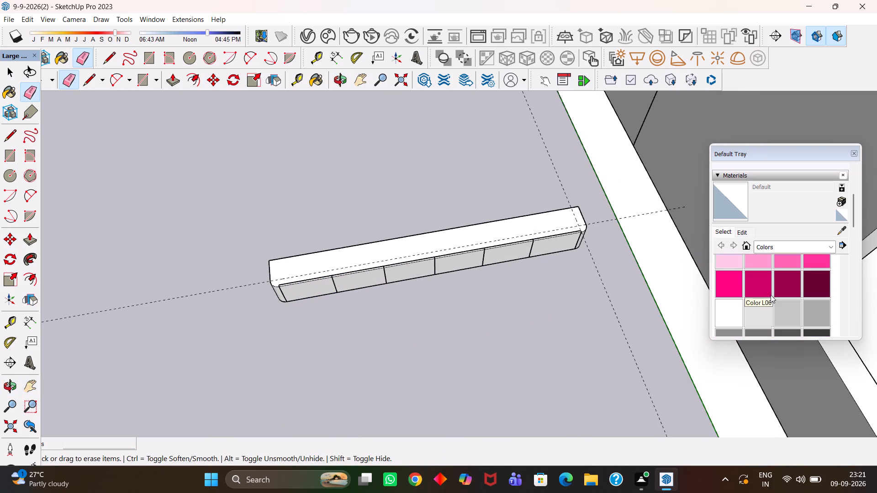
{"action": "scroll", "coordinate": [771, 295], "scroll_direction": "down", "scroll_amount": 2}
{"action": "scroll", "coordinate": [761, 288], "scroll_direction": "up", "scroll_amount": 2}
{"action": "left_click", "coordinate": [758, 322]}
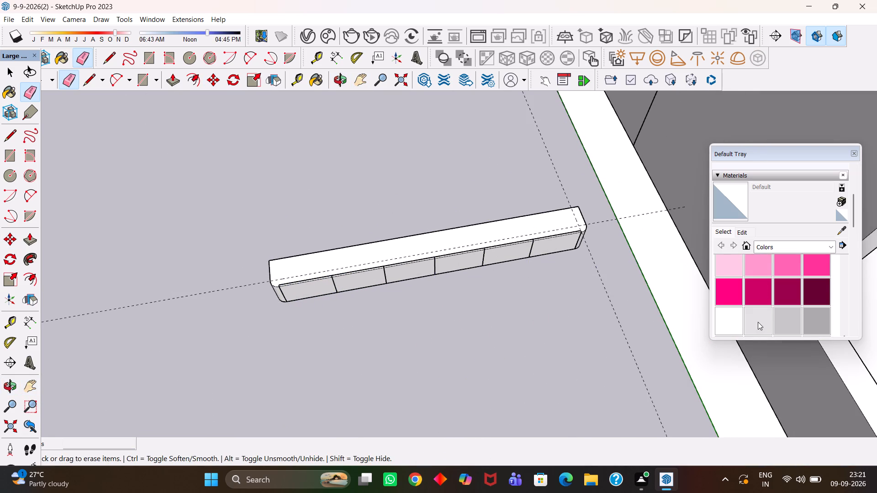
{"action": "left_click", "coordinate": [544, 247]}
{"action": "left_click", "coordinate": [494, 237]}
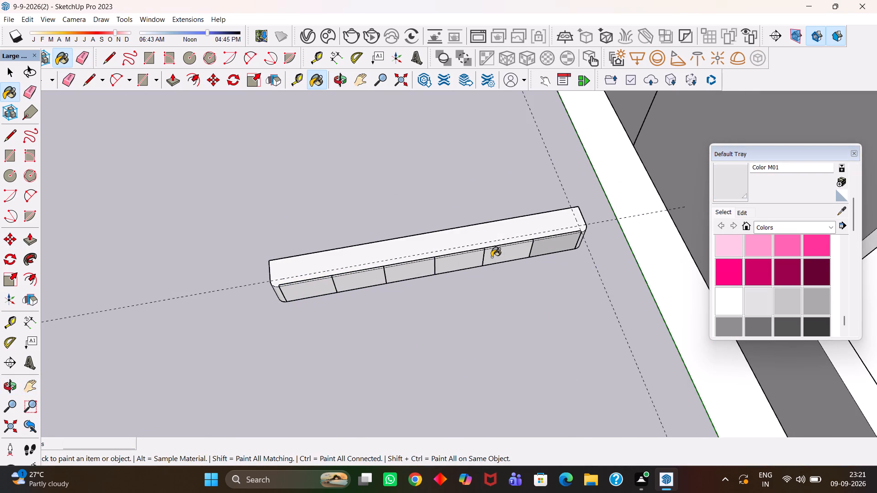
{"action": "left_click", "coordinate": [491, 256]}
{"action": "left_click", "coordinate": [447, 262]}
Paint the block's top, the six front panels and the far rounded corner with Wood Cherry Original from the Wood collection.
{"action": "scroll", "coordinate": [750, 257], "scroll_direction": "down", "scroll_amount": 1}
{"action": "left_click", "coordinate": [782, 226]}
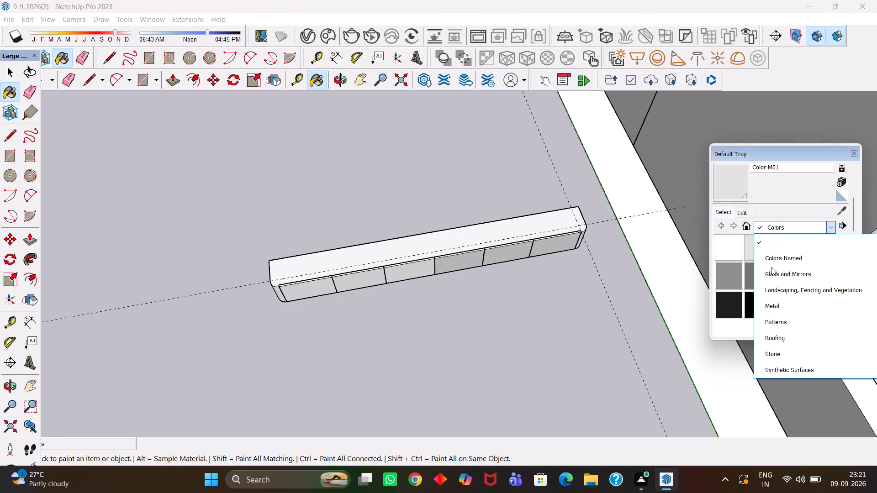
{"action": "scroll", "coordinate": [771, 328], "scroll_direction": "down", "scroll_amount": 3}
{"action": "left_click", "coordinate": [786, 371]}
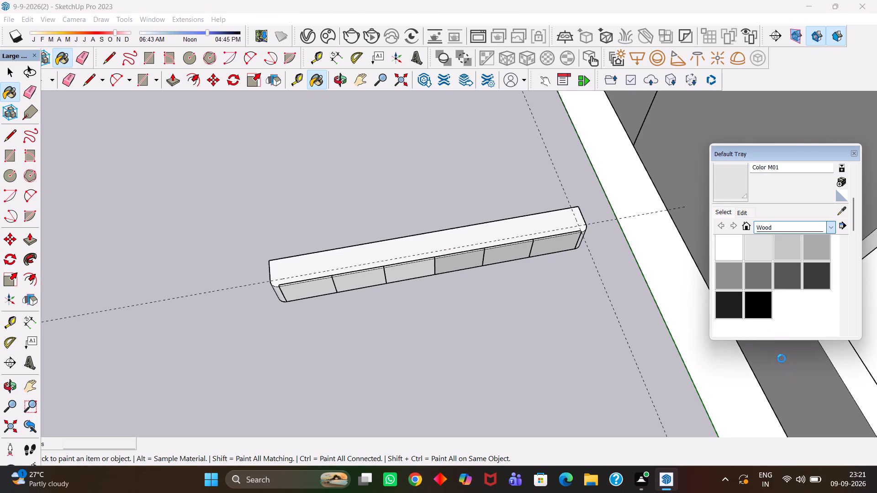
{"action": "left_click", "coordinate": [732, 250]}
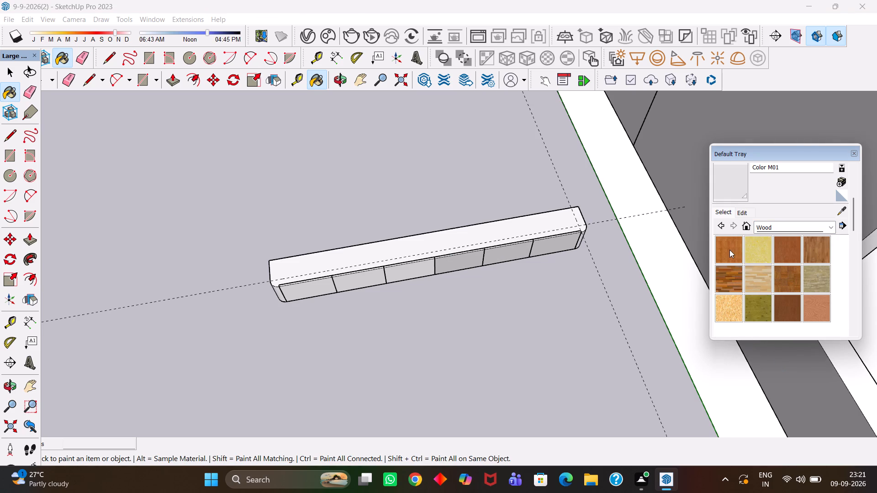
{"action": "left_click", "coordinate": [782, 245]}
{"action": "left_click", "coordinate": [524, 246]}
{"action": "left_click", "coordinate": [492, 241]}
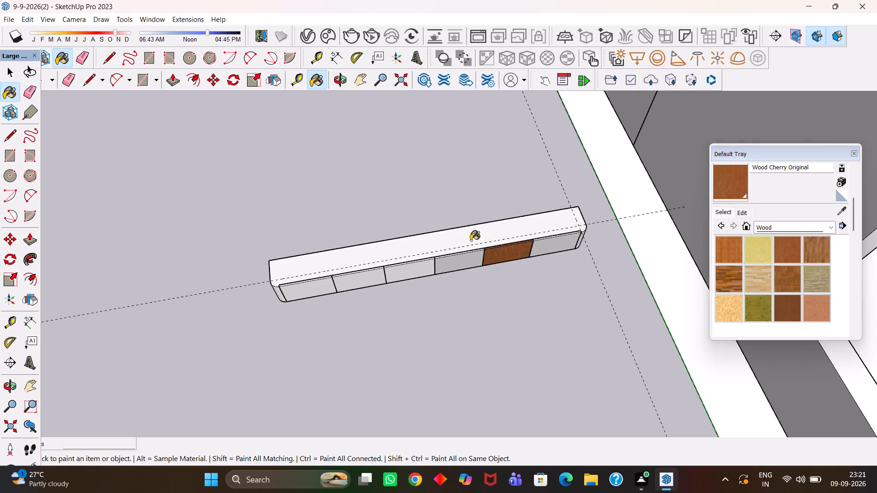
{"action": "left_click", "coordinate": [443, 242]}
{"action": "left_click", "coordinate": [438, 258]}
{"action": "left_click", "coordinate": [398, 273]}
{"action": "left_click", "coordinate": [359, 281]}
{"action": "left_click", "coordinate": [300, 289]}
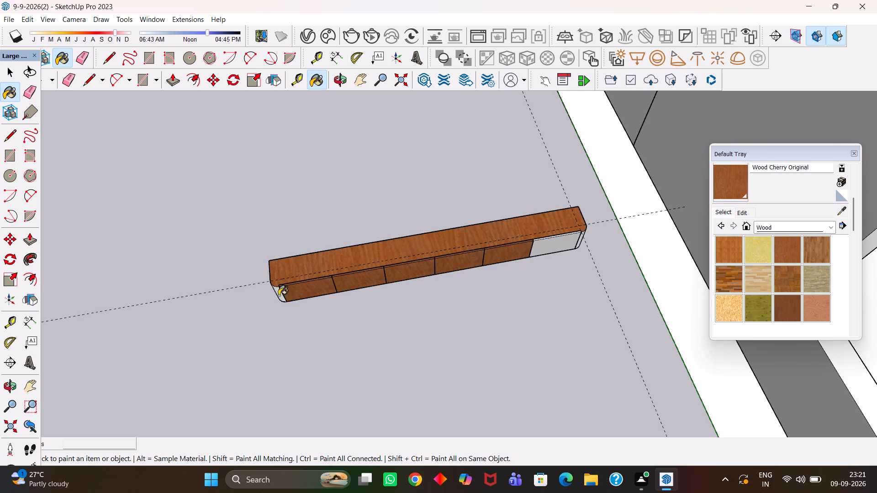
{"action": "left_click", "coordinate": [279, 294]}
{"action": "left_click", "coordinate": [552, 251]}
Paint the house-side rounded corner, its end face and the block's long back face with Wood Cherry Original.
{"action": "scroll", "coordinate": [574, 235], "scroll_direction": "up", "scroll_amount": 3}
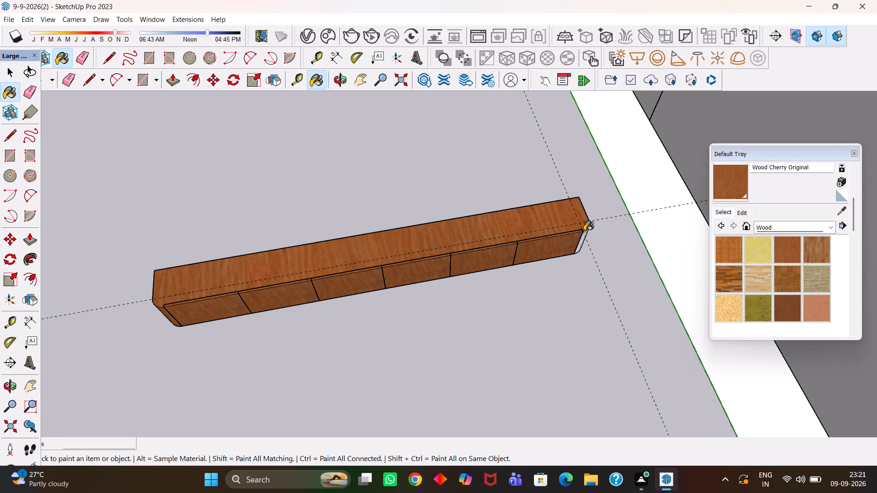
{"action": "left_click", "coordinate": [586, 231]}
{"action": "scroll", "coordinate": [586, 235], "scroll_direction": "up", "scroll_amount": 5}
{"action": "left_click", "coordinate": [584, 241]}
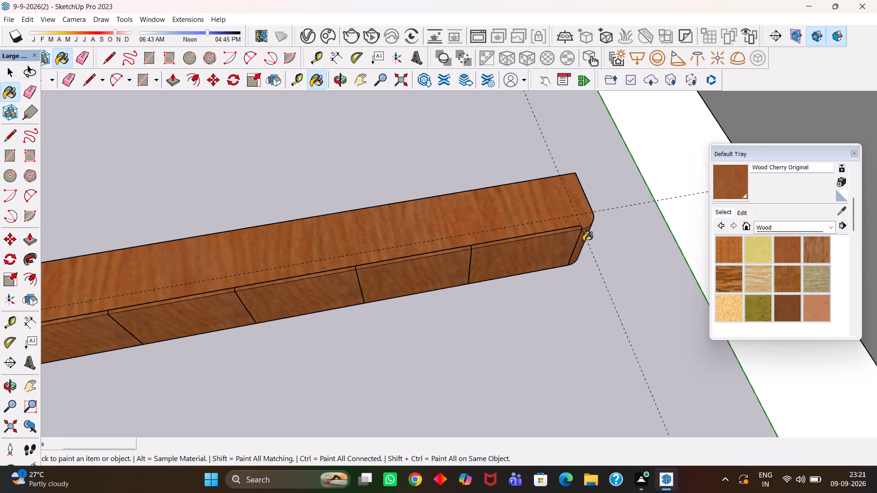
{"action": "scroll", "coordinate": [583, 240], "scroll_direction": "down", "scroll_amount": 4}
{"action": "scroll", "coordinate": [603, 241], "scroll_direction": "up", "scroll_amount": 1}
{"action": "middle_click_drag", "start_coordinate": [603, 241], "coordinate": [378, 241]}
{"action": "scroll", "coordinate": [402, 242], "scroll_direction": "down", "scroll_amount": 6}
{"action": "scroll", "coordinate": [504, 295], "scroll_direction": "up", "scroll_amount": 4}
{"action": "left_click", "coordinate": [514, 313]}
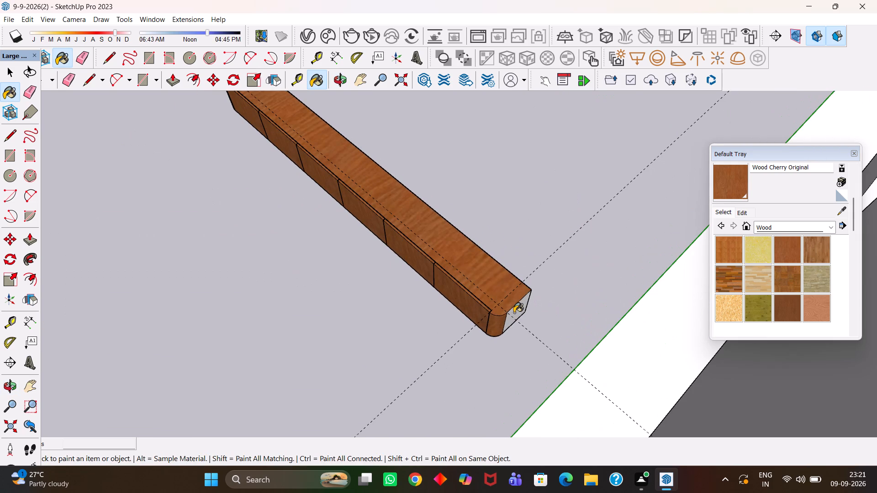
{"action": "scroll", "coordinate": [522, 308], "scroll_direction": "up", "scroll_amount": 7}
{"action": "middle_click_drag", "start_coordinate": [525, 284], "coordinate": [252, 288]}
{"action": "scroll", "coordinate": [252, 286], "scroll_direction": "down", "scroll_amount": 4}
{"action": "left_click", "coordinate": [411, 279]}
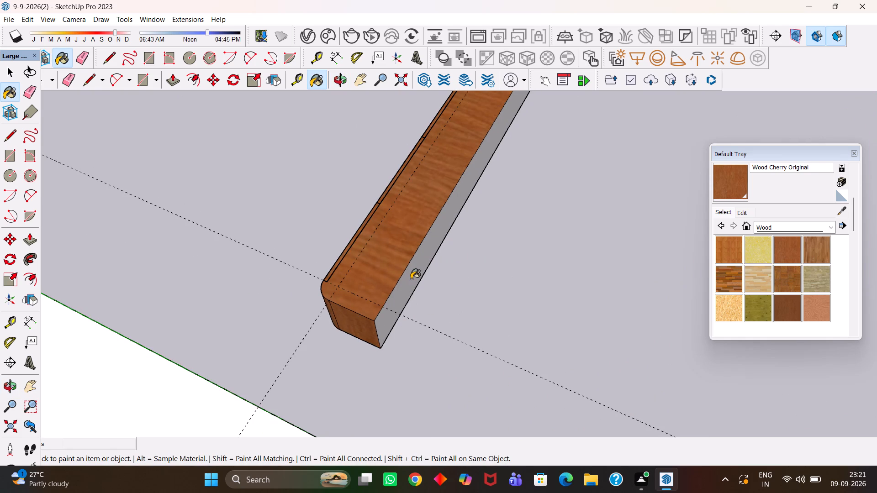
Paint the end face opposite the house side with Wood Cherry Original.
{"action": "scroll", "coordinate": [409, 278], "scroll_direction": "down", "scroll_amount": 10}
{"action": "scroll", "coordinate": [424, 186], "scroll_direction": "up", "scroll_amount": 8}
{"action": "middle_click_drag", "start_coordinate": [358, 210], "coordinate": [480, 236]}
{"action": "scroll", "coordinate": [399, 226], "scroll_direction": "up", "scroll_amount": 1}
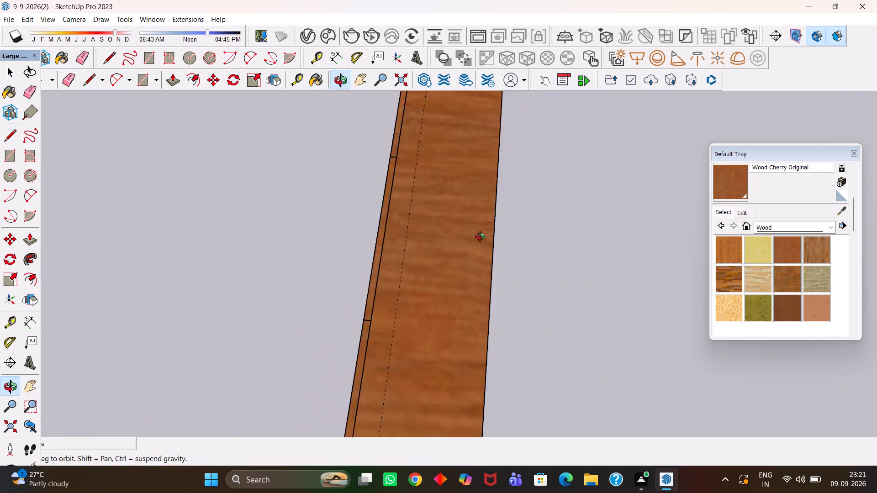
{"action": "middle_click_drag", "start_coordinate": [480, 236], "coordinate": [534, 236]}
{"action": "scroll", "coordinate": [534, 236], "scroll_direction": "down", "scroll_amount": 4}
{"action": "middle_click_drag", "start_coordinate": [445, 236], "coordinate": [604, 253]}
{"action": "scroll", "coordinate": [445, 236], "scroll_direction": "up", "scroll_amount": 1}
{"action": "scroll", "coordinate": [604, 253], "scroll_direction": "down", "scroll_amount": 2}
{"action": "middle_click_drag", "start_coordinate": [383, 247], "coordinate": [455, 253]}
{"action": "scroll", "coordinate": [383, 247], "scroll_direction": "up", "scroll_amount": 1}
{"action": "scroll", "coordinate": [455, 253], "scroll_direction": "down", "scroll_amount": 3}
{"action": "key", "text": "h"}
{"action": "left_click_drag", "start_coordinate": [365, 242], "coordinate": [612, 260]}
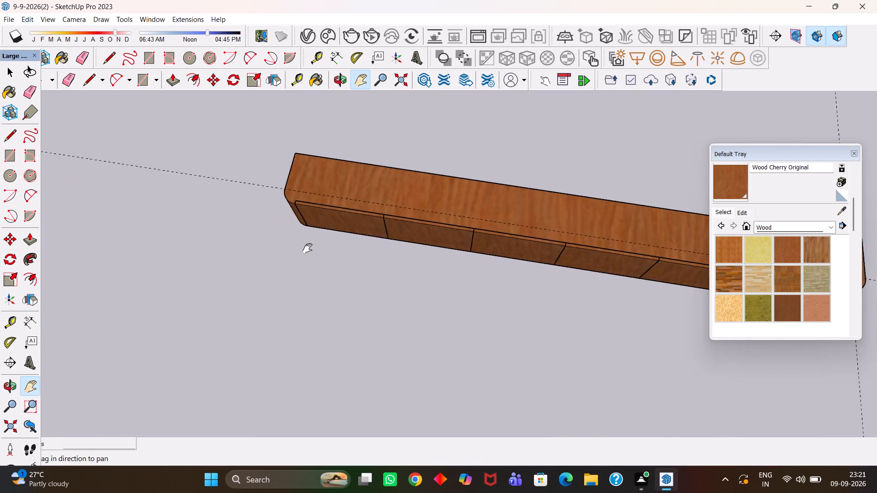
{"action": "left_click_drag", "start_coordinate": [309, 249], "coordinate": [469, 271]}
{"action": "middle_click_drag", "start_coordinate": [353, 246], "coordinate": [481, 244]}
{"action": "scroll", "coordinate": [419, 263], "scroll_direction": "up", "scroll_amount": 4}
{"action": "left_click_drag", "start_coordinate": [443, 194], "coordinate": [414, 287]}
{"action": "scroll", "coordinate": [386, 281], "scroll_direction": "up", "scroll_amount": 6}
{"action": "middle_click_drag", "start_coordinate": [378, 275], "coordinate": [436, 253]}
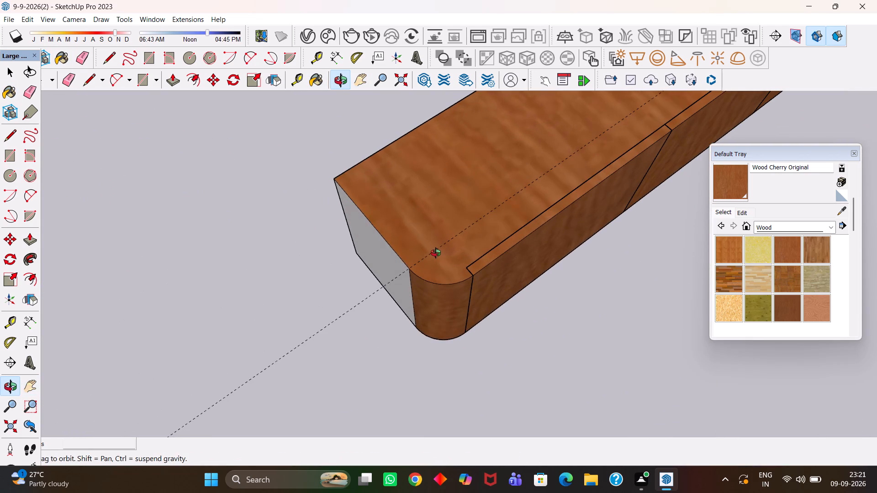
{"action": "middle_click_drag", "start_coordinate": [436, 253], "coordinate": [436, 252]}
{"action": "key", "text": "b"}
{"action": "left_click", "coordinate": [367, 249]}
Erase the guide line running lengthwise across the block's top.
{"action": "scroll", "coordinate": [375, 252], "scroll_direction": "down", "scroll_amount": 5}
{"action": "scroll", "coordinate": [343, 265], "scroll_direction": "up", "scroll_amount": 1}
{"action": "middle_click_drag", "start_coordinate": [343, 265], "coordinate": [581, 263]}
{"action": "middle_click_drag", "start_coordinate": [325, 268], "coordinate": [468, 238]}
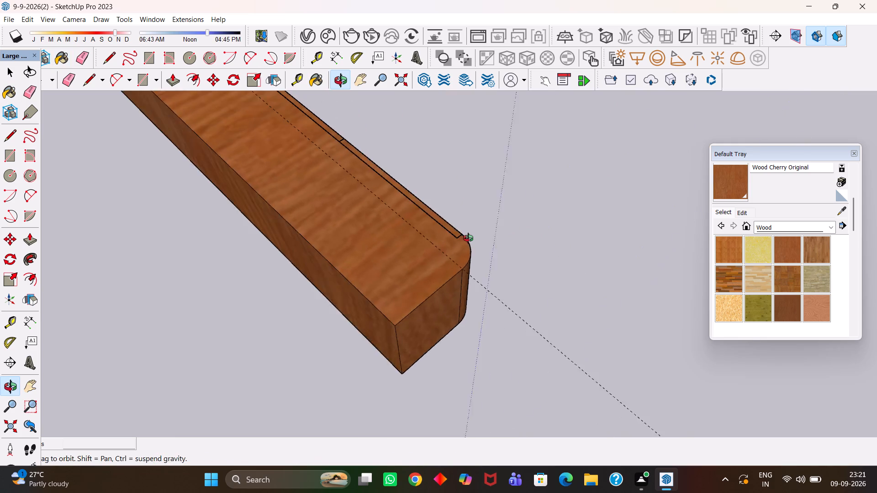
{"action": "middle_click_drag", "start_coordinate": [468, 238], "coordinate": [240, 274]}
{"action": "scroll", "coordinate": [235, 275], "scroll_direction": "down", "scroll_amount": 7}
{"action": "scroll", "coordinate": [397, 275], "scroll_direction": "up", "scroll_amount": 1}
{"action": "middle_click_drag", "start_coordinate": [397, 275], "coordinate": [337, 284]}
{"action": "scroll", "coordinate": [338, 296], "scroll_direction": "up", "scroll_amount": 2}
{"action": "key", "text": "e"}
{"action": "left_click_drag", "start_coordinate": [328, 321], "coordinate": [286, 280]}
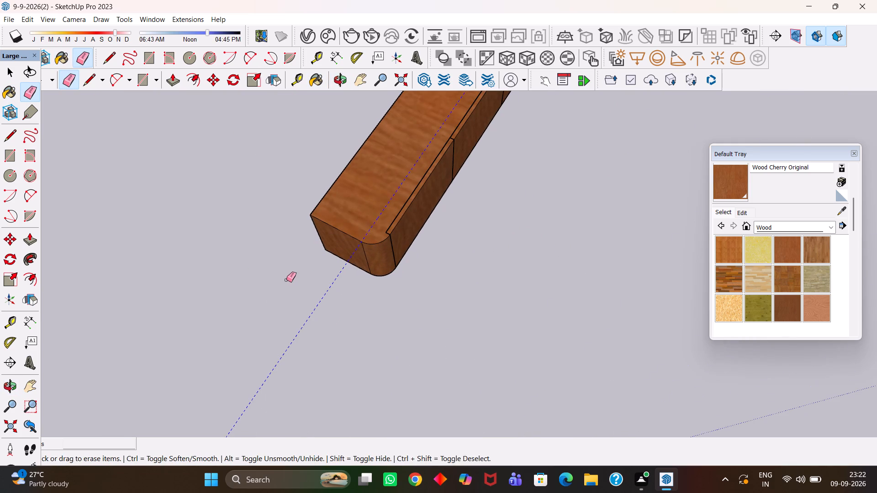
{"action": "left_click_drag", "start_coordinate": [286, 280], "coordinate": [287, 281]}
Erase the remaining guide line crossing the block's house-side end.
{"action": "scroll", "coordinate": [285, 286], "scroll_direction": "down", "scroll_amount": 5}
{"action": "middle_click_drag", "start_coordinate": [345, 317], "coordinate": [261, 320]}
{"action": "scroll", "coordinate": [261, 320], "scroll_direction": "down", "scroll_amount": 7}
{"action": "key", "text": "h"}
{"action": "scroll", "coordinate": [437, 277], "scroll_direction": "up", "scroll_amount": 1}
{"action": "middle_click_drag", "start_coordinate": [437, 277], "coordinate": [354, 287]}
{"action": "scroll", "coordinate": [348, 287], "scroll_direction": "down", "scroll_amount": 1}
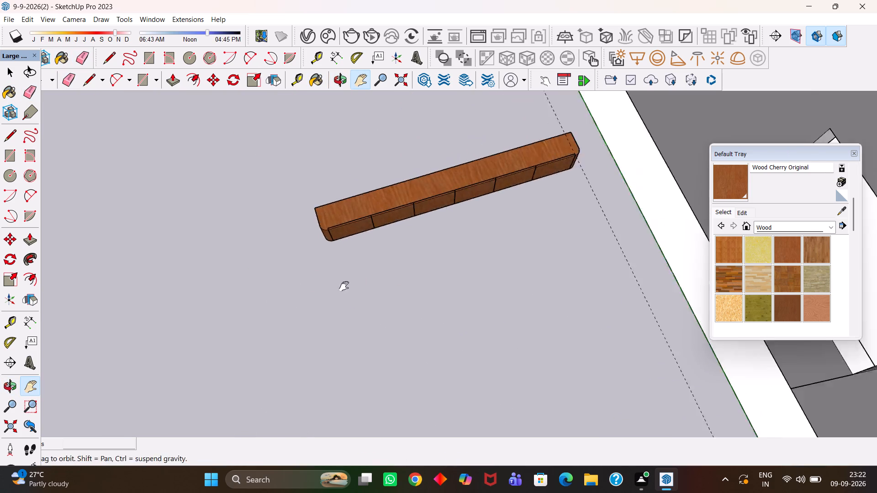
{"action": "scroll", "coordinate": [344, 286], "scroll_direction": "down", "scroll_amount": 2}
{"action": "left_click_drag", "start_coordinate": [435, 241], "coordinate": [399, 303]}
{"action": "scroll", "coordinate": [481, 288], "scroll_direction": "up", "scroll_amount": 3}
{"action": "middle_click_drag", "start_coordinate": [487, 291], "coordinate": [472, 292]}
{"action": "scroll", "coordinate": [471, 291], "scroll_direction": "up", "scroll_amount": 1}
{"action": "key", "text": "e"}
{"action": "left_click_drag", "start_coordinate": [535, 288], "coordinate": [505, 294]}
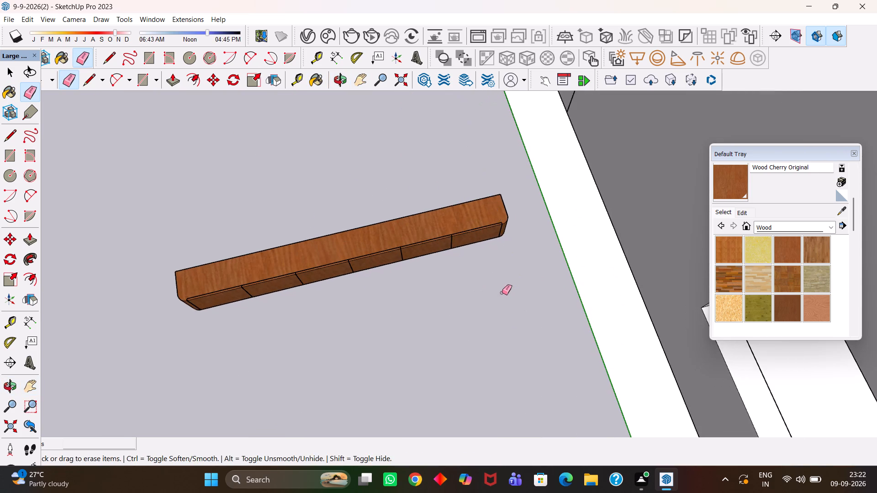
Select the whole cherry wood block with its six shutter panels and make it a group.
{"action": "scroll", "coordinate": [486, 295], "scroll_direction": "down", "scroll_amount": 3}
{"action": "middle_click_drag", "start_coordinate": [458, 316], "coordinate": [420, 291]}
{"action": "scroll", "coordinate": [420, 291], "scroll_direction": "up", "scroll_amount": 3}
{"action": "key", "text": "h"}
{"action": "scroll", "coordinate": [409, 272], "scroll_direction": "down", "scroll_amount": 4}
{"action": "left_click_drag", "start_coordinate": [402, 258], "coordinate": [406, 332]}
{"action": "scroll", "coordinate": [412, 339], "scroll_direction": "up", "scroll_amount": 6}
{"action": "middle_click_drag", "start_coordinate": [417, 338], "coordinate": [407, 325]}
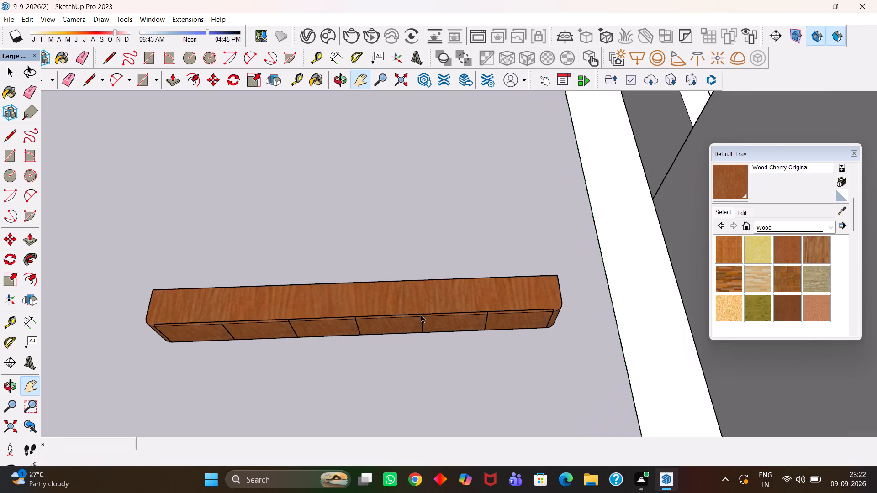
{"action": "key", "text": "space"}
{"action": "scroll", "coordinate": [528, 263], "scroll_direction": "down", "scroll_amount": 3}
{"action": "left_click_drag", "start_coordinate": [561, 256], "coordinate": [202, 400]}
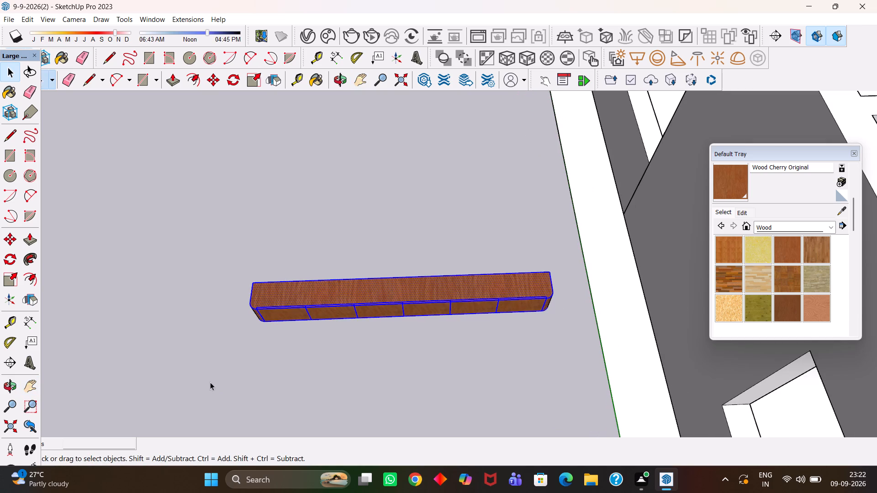
{"action": "right_click", "coordinate": [344, 314]}
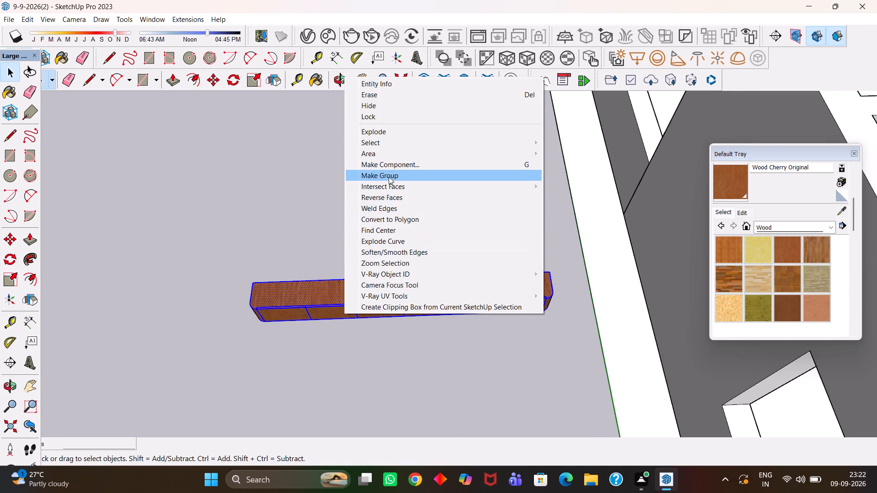
{"action": "left_click", "coordinate": [389, 177]}
Copy the grouped block from outside the house to the partition wall, placing its end at the corner with the side wall.
{"action": "scroll", "coordinate": [307, 231], "scroll_direction": "down", "scroll_amount": 4}
{"action": "middle_click_drag", "start_coordinate": [278, 272], "coordinate": [322, 267]}
{"action": "scroll", "coordinate": [322, 267], "scroll_direction": "up", "scroll_amount": 6}
{"action": "key", "text": "m"}
{"action": "middle_click_drag", "start_coordinate": [246, 330], "coordinate": [364, 287]}
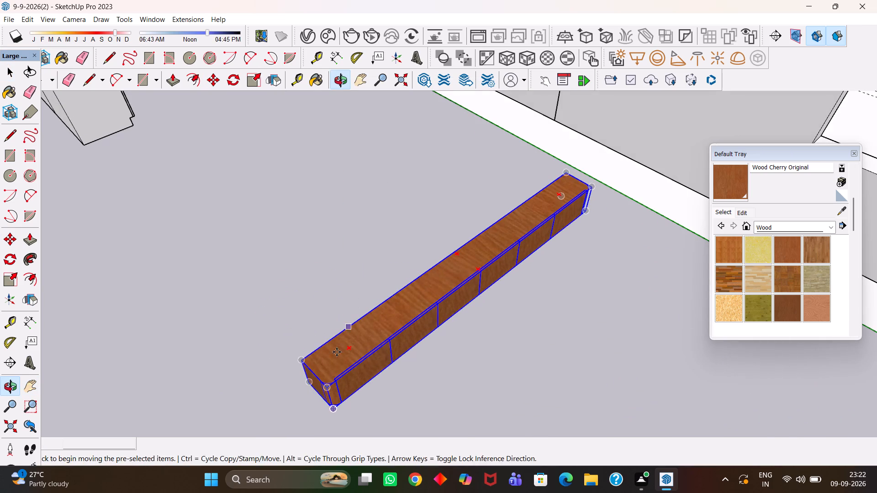
{"action": "left_click_drag", "start_coordinate": [322, 353], "coordinate": [398, 281]}
{"action": "scroll", "coordinate": [386, 315], "scroll_direction": "up", "scroll_amount": 1}
{"action": "left_click", "coordinate": [381, 311]}
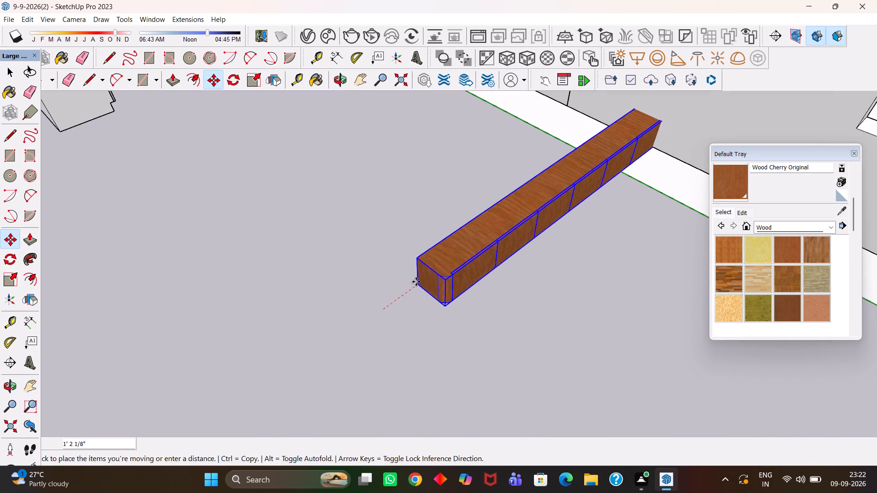
{"action": "scroll", "coordinate": [440, 269], "scroll_direction": "down", "scroll_amount": 14}
{"action": "key", "text": "h"}
{"action": "left_click_drag", "start_coordinate": [539, 220], "coordinate": [405, 340]}
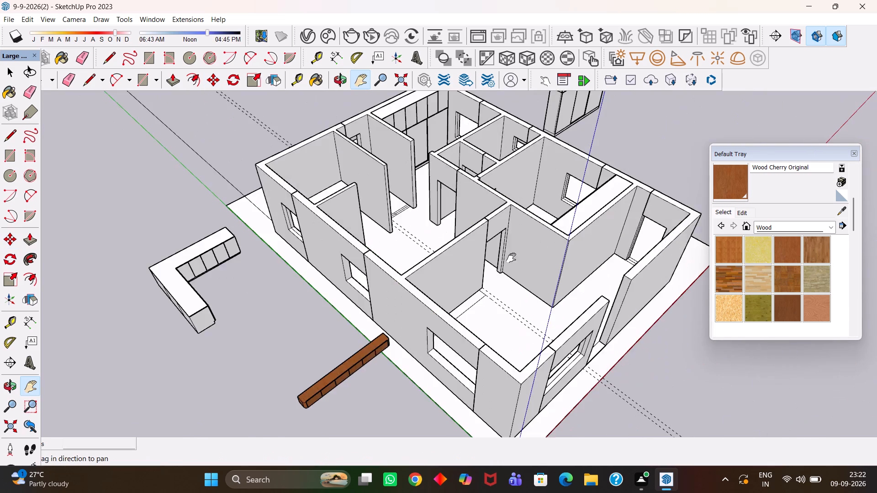
{"action": "middle_click_drag", "start_coordinate": [511, 257], "coordinate": [462, 320]}
{"action": "scroll", "coordinate": [511, 257], "scroll_direction": "up", "scroll_amount": 3}
{"action": "scroll", "coordinate": [397, 351], "scroll_direction": "up", "scroll_amount": 6}
{"action": "left_click_drag", "start_coordinate": [334, 375], "coordinate": [365, 333]}
{"action": "scroll", "coordinate": [365, 351], "scroll_direction": "up", "scroll_amount": 3}
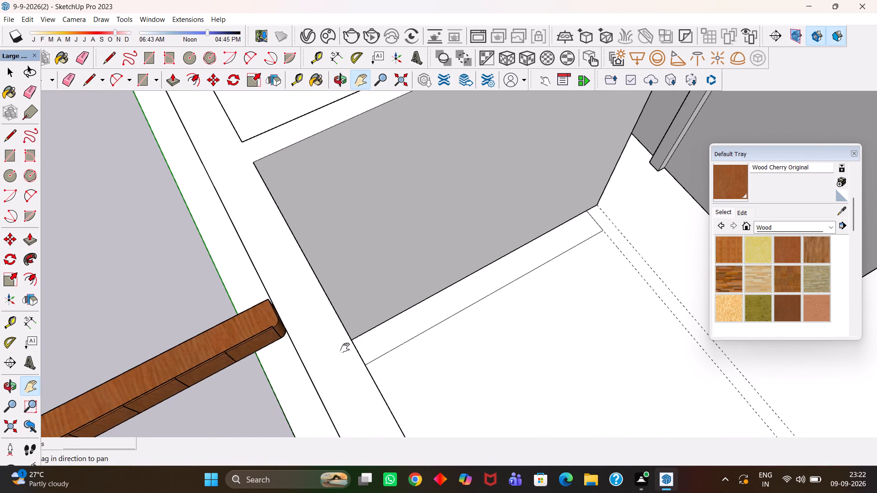
{"action": "middle_click_drag", "start_coordinate": [386, 347], "coordinate": [333, 343]}
{"action": "scroll", "coordinate": [342, 346], "scroll_direction": "up", "scroll_amount": 1}
{"action": "key", "text": "Escape"}
{"action": "scroll", "coordinate": [332, 343], "scroll_direction": "up", "scroll_amount": 1}
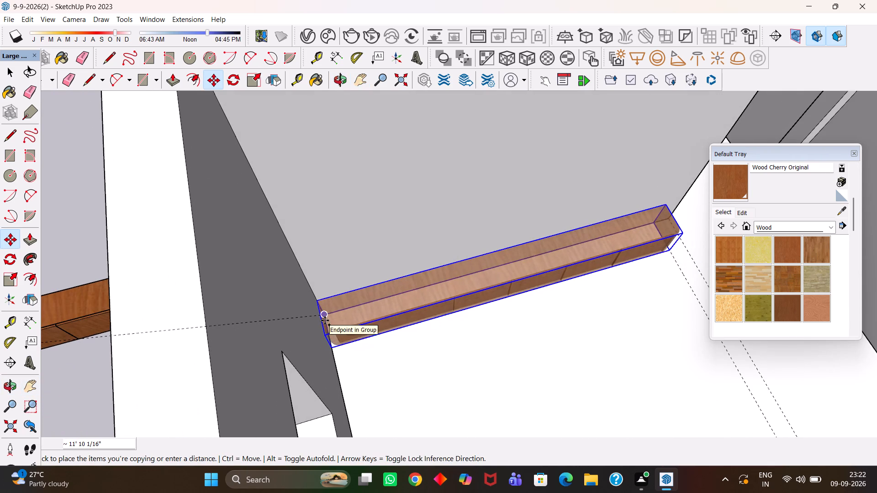
{"action": "left_click", "coordinate": [325, 320]}
Raise the copied block by 9" along the partition wall.
{"action": "scroll", "coordinate": [326, 320], "scroll_direction": "up", "scroll_amount": 2}
{"action": "left_click", "coordinate": [324, 315]}
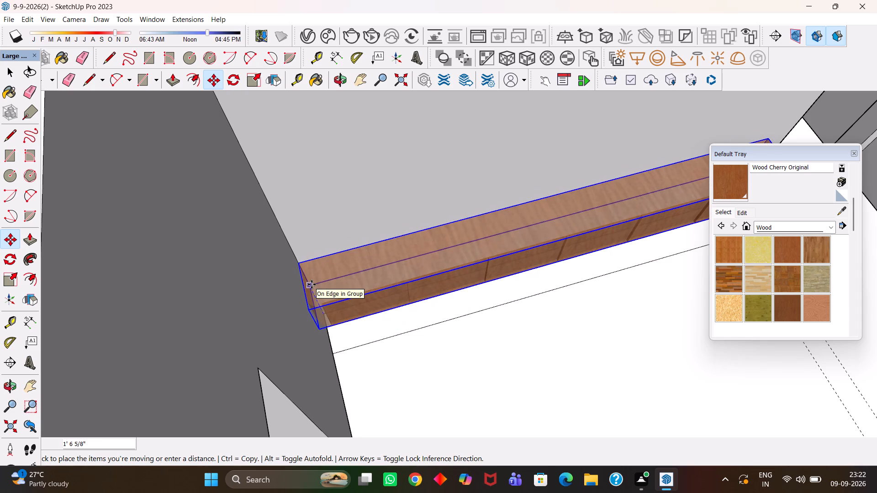
{"action": "type", "text": "9\""}
{"action": "key", "text": "Return"}
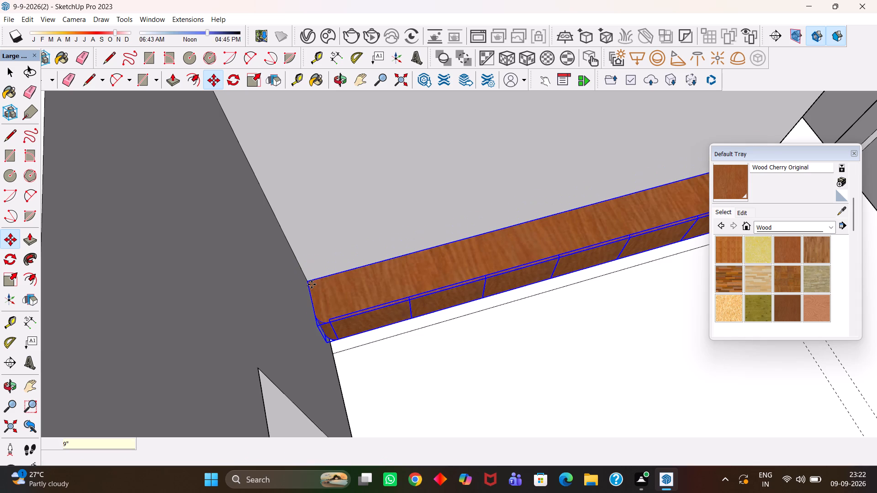
Examine the raised block on the partition wall, including its ends, underside gap and fit against the wall, from several angles.
{"action": "key", "text": "h"}
{"action": "scroll", "coordinate": [392, 284], "scroll_direction": "down", "scroll_amount": 10}
{"action": "scroll", "coordinate": [427, 328], "scroll_direction": "up", "scroll_amount": 1}
{"action": "middle_click_drag", "start_coordinate": [427, 329], "coordinate": [376, 288]}
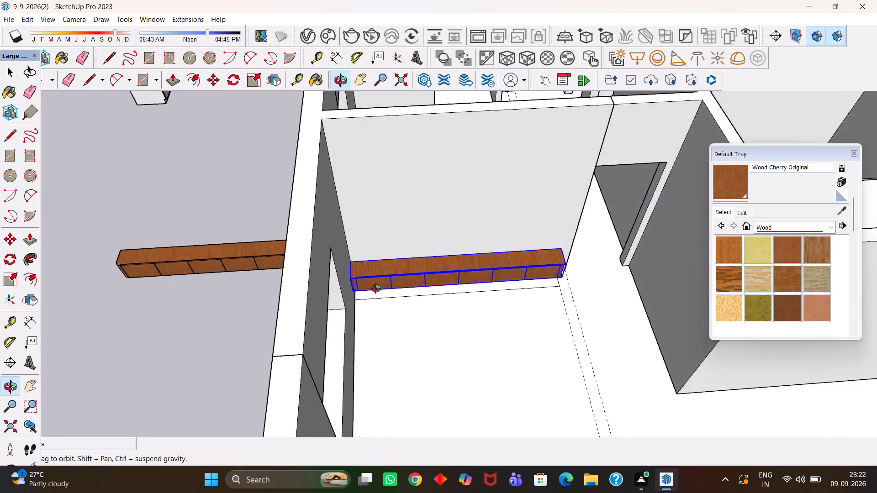
{"action": "middle_click_drag", "start_coordinate": [376, 288], "coordinate": [364, 244]}
{"action": "scroll", "coordinate": [382, 263], "scroll_direction": "up", "scroll_amount": 11}
{"action": "key", "text": "h"}
{"action": "left_click_drag", "start_coordinate": [463, 280], "coordinate": [353, 350]}
{"action": "scroll", "coordinate": [340, 351], "scroll_direction": "down", "scroll_amount": 4}
{"action": "middle_click_drag", "start_coordinate": [509, 367], "coordinate": [497, 324]}
{"action": "scroll", "coordinate": [496, 324], "scroll_direction": "up", "scroll_amount": 4}
{"action": "scroll", "coordinate": [555, 305], "scroll_direction": "down", "scroll_amount": 4}
{"action": "left_click_drag", "start_coordinate": [568, 300], "coordinate": [496, 321]}
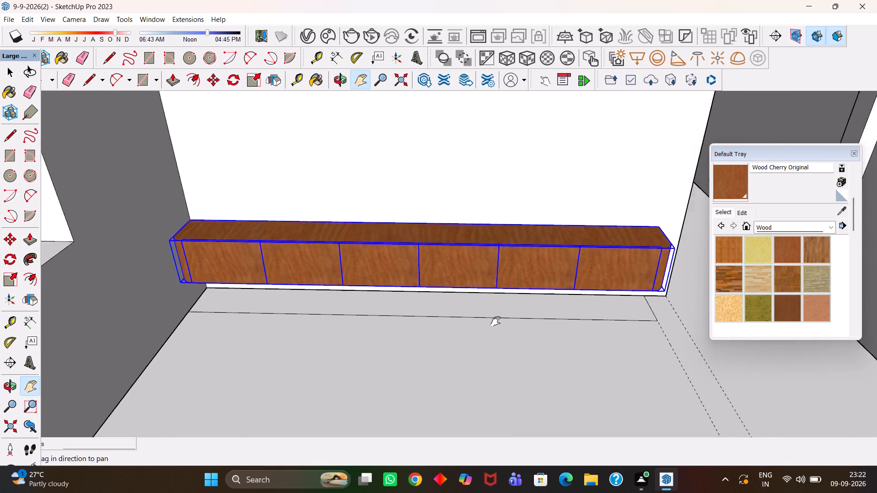
{"action": "left_click_drag", "start_coordinate": [496, 321], "coordinate": [395, 345]}
{"action": "scroll", "coordinate": [460, 356], "scroll_direction": "up", "scroll_amount": 3}
{"action": "middle_click_drag", "start_coordinate": [474, 371], "coordinate": [455, 358]}
{"action": "scroll", "coordinate": [441, 342], "scroll_direction": "up", "scroll_amount": 1}
{"action": "key", "text": "h"}
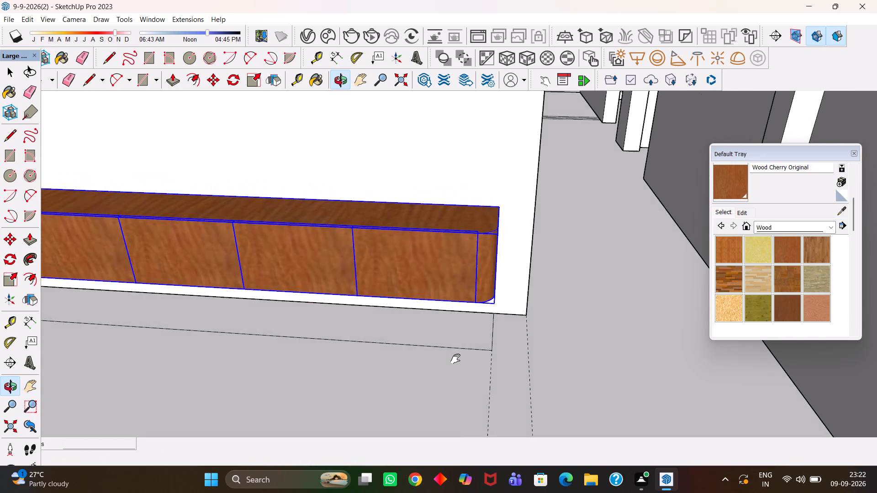
{"action": "scroll", "coordinate": [455, 359], "scroll_direction": "up", "scroll_amount": 1}
{"action": "scroll", "coordinate": [453, 362], "scroll_direction": "down", "scroll_amount": 9}
{"action": "left_click_drag", "start_coordinate": [374, 314], "coordinate": [473, 315]}
{"action": "middle_click_drag", "start_coordinate": [535, 307], "coordinate": [522, 317]}
{"action": "scroll", "coordinate": [536, 309], "scroll_direction": "up", "scroll_amount": 6}
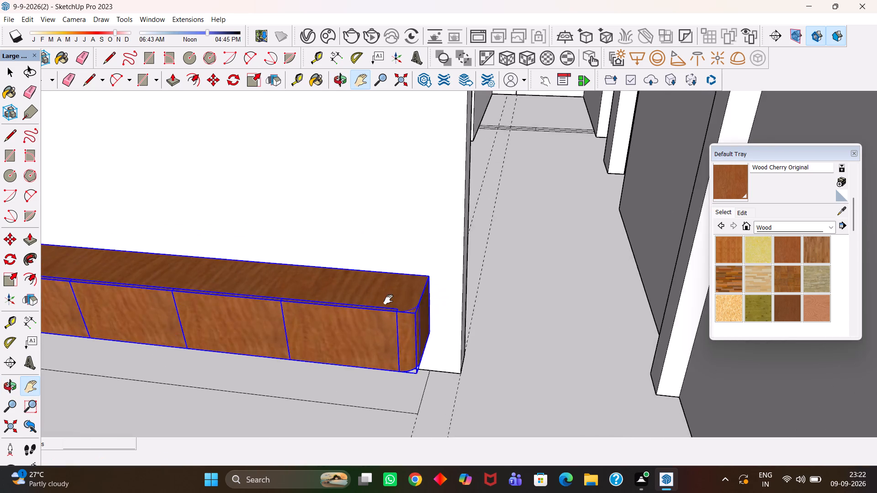
{"action": "middle_click_drag", "start_coordinate": [389, 306], "coordinate": [454, 408]}
{"action": "scroll", "coordinate": [371, 342], "scroll_direction": "down", "scroll_amount": 7}
{"action": "left_click_drag", "start_coordinate": [349, 341], "coordinate": [456, 330]}
{"action": "scroll", "coordinate": [449, 331], "scroll_direction": "down", "scroll_amount": 5}
{"action": "scroll", "coordinate": [423, 317], "scroll_direction": "up", "scroll_amount": 1}
{"action": "middle_click_drag", "start_coordinate": [423, 317], "coordinate": [418, 356]}
{"action": "scroll", "coordinate": [418, 356], "scroll_direction": "up", "scroll_amount": 1}
{"action": "scroll", "coordinate": [418, 356], "scroll_direction": "down", "scroll_amount": 4}
{"action": "left_click_drag", "start_coordinate": [369, 361], "coordinate": [462, 318]}
{"action": "scroll", "coordinate": [462, 320], "scroll_direction": "down", "scroll_amount": 4}
{"action": "scroll", "coordinate": [458, 336], "scroll_direction": "up", "scroll_amount": 3}
{"action": "middle_click_drag", "start_coordinate": [458, 336], "coordinate": [452, 346]}
Move the original cherry wood block farther away from the house's outer wall and deselect it.
{"action": "key", "text": "space"}
{"action": "left_click", "coordinate": [266, 312]}
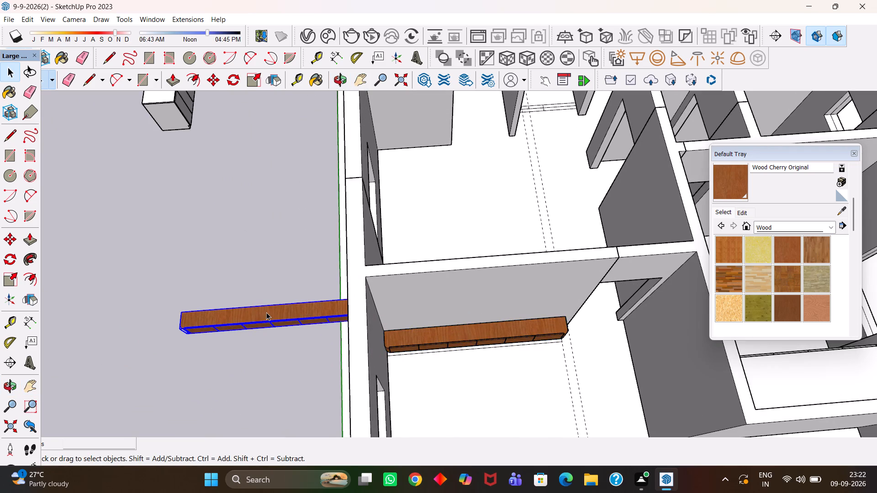
{"action": "key", "text": "h"}
{"action": "scroll", "coordinate": [269, 315], "scroll_direction": "up", "scroll_amount": 3}
{"action": "left_click_drag", "start_coordinate": [263, 316], "coordinate": [420, 317]}
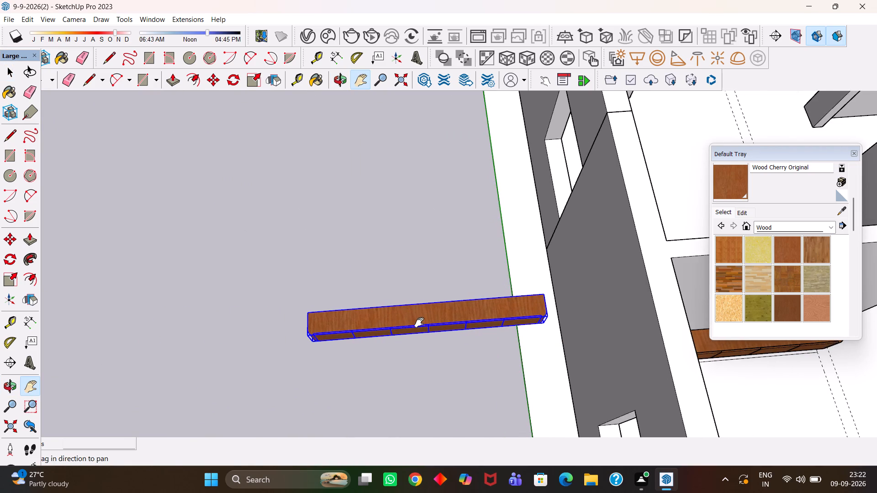
{"action": "scroll", "coordinate": [419, 322], "scroll_direction": "up", "scroll_amount": 2}
{"action": "key", "text": "m"}
{"action": "left_click", "coordinate": [422, 324]}
{"action": "left_click", "coordinate": [302, 304]}
{"action": "scroll", "coordinate": [308, 308], "scroll_direction": "down", "scroll_amount": 9}
{"action": "key", "text": "h"}
{"action": "key", "text": "space"}
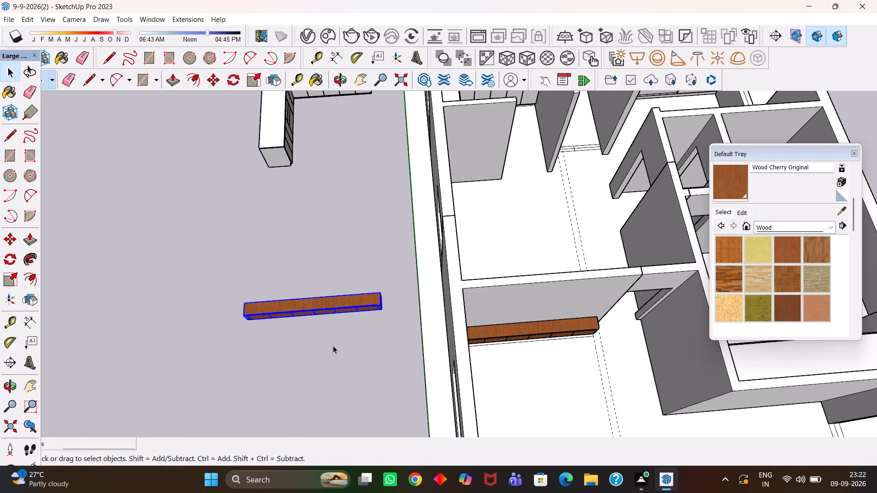
{"action": "left_click", "coordinate": [333, 346]}
Save the model.
{"action": "scroll", "coordinate": [333, 346], "scroll_direction": "down", "scroll_amount": 5}
{"action": "key", "text": "h"}
{"action": "scroll", "coordinate": [492, 373], "scroll_direction": "up", "scroll_amount": 4}
{"action": "key", "text": "ctrl+s"}
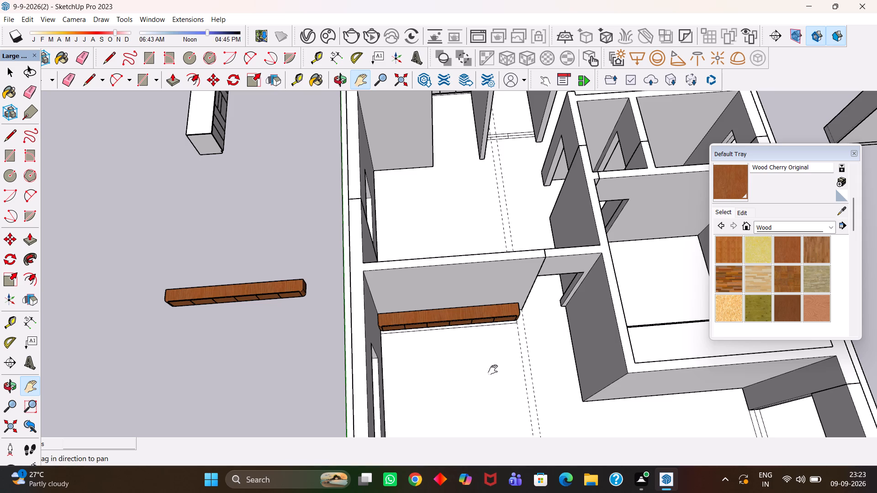
{"action": "left_click", "coordinate": [853, 156]}
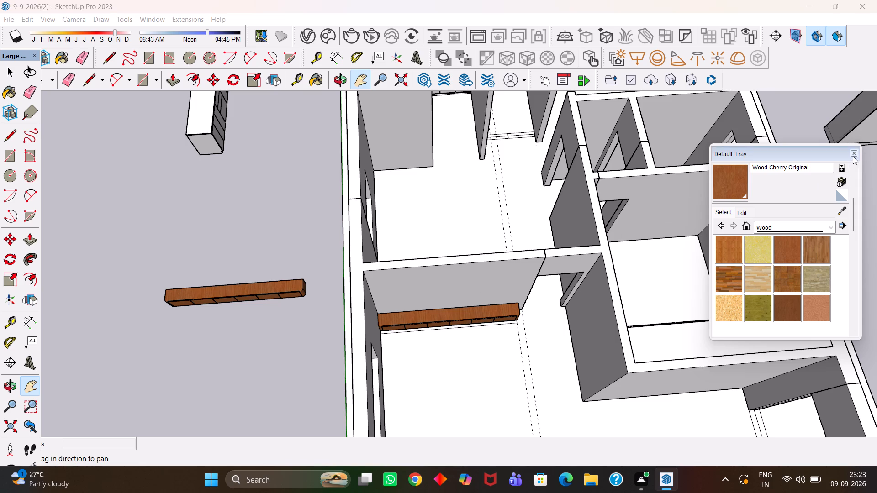
{"action": "scroll", "coordinate": [593, 238], "scroll_direction": "down", "scroll_amount": 20}
{"action": "scroll", "coordinate": [593, 238], "scroll_direction": "down", "scroll_amount": 2}
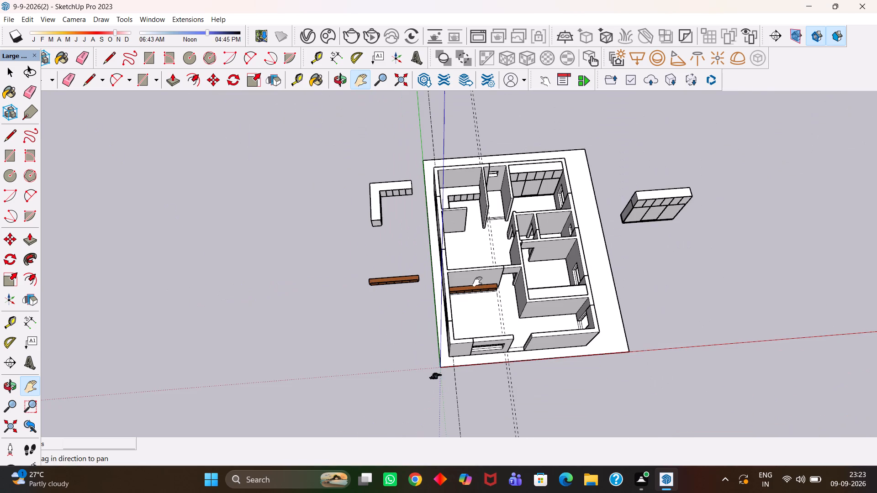
{"action": "key", "text": "ctrl+s"}
Paint the house's interior floor with Marble Carrara Gold Floor Tile from the Tile materials.
{"action": "scroll", "coordinate": [493, 284], "scroll_direction": "up", "scroll_amount": 11}
{"action": "key", "text": "t"}
{"action": "scroll", "coordinate": [502, 294], "scroll_direction": "up", "scroll_amount": 2}
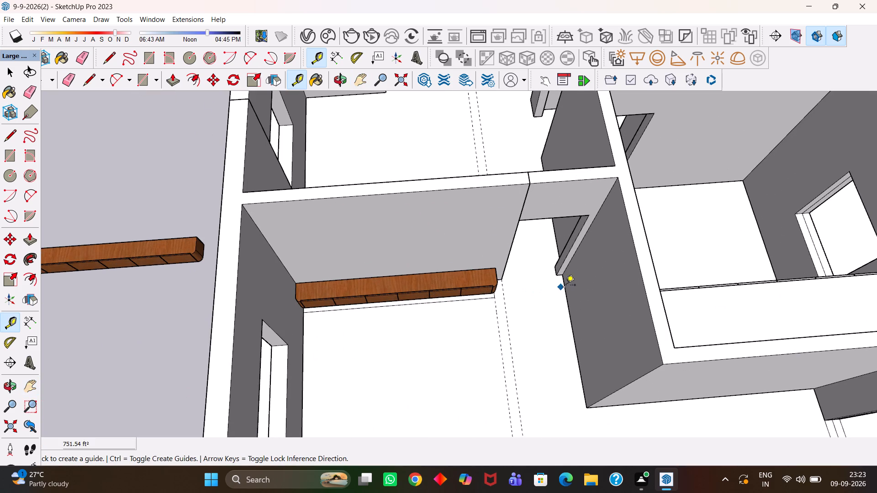
{"action": "key", "text": "b"}
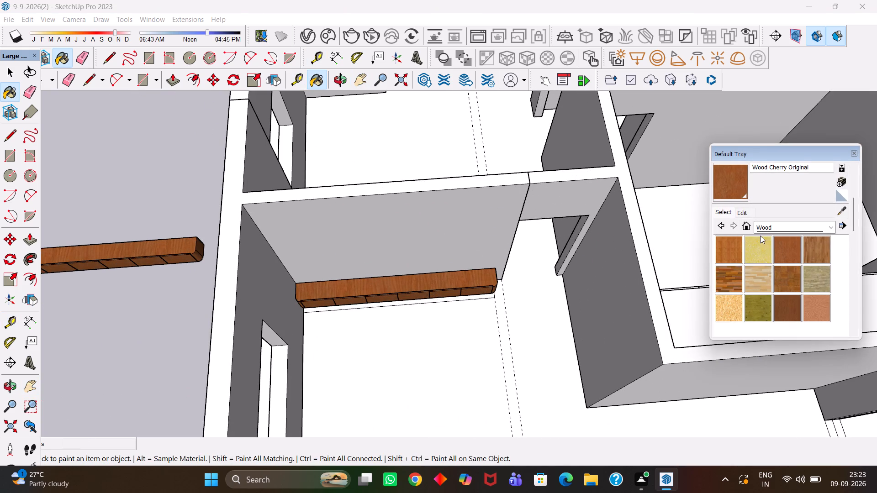
{"action": "left_click", "coordinate": [787, 228]}
{"action": "left_click", "coordinate": [779, 321]}
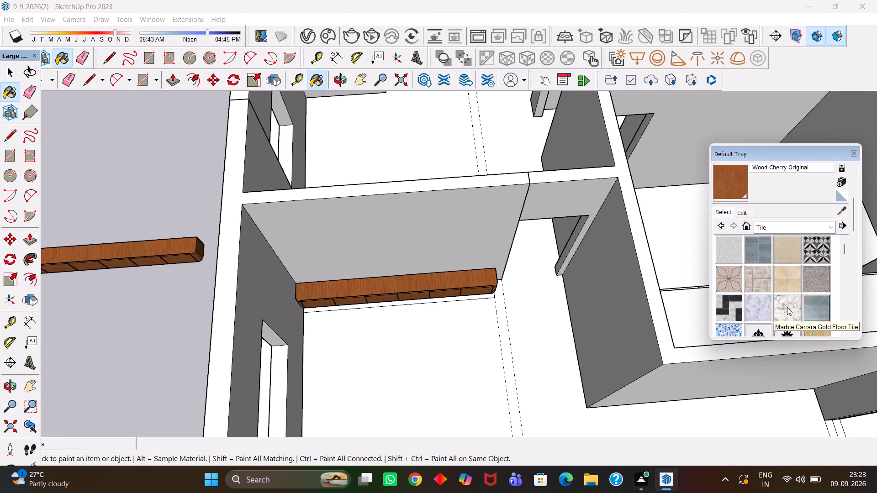
{"action": "left_click", "coordinate": [787, 307]}
{"action": "left_click", "coordinate": [430, 391]}
{"action": "scroll", "coordinate": [443, 360], "scroll_direction": "down", "scroll_amount": 5}
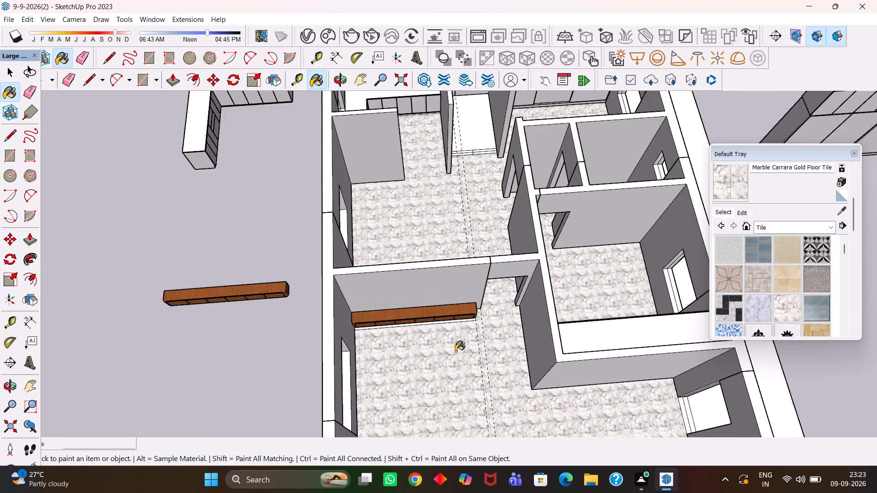
{"action": "scroll", "coordinate": [471, 340], "scroll_direction": "down", "scroll_amount": 5}
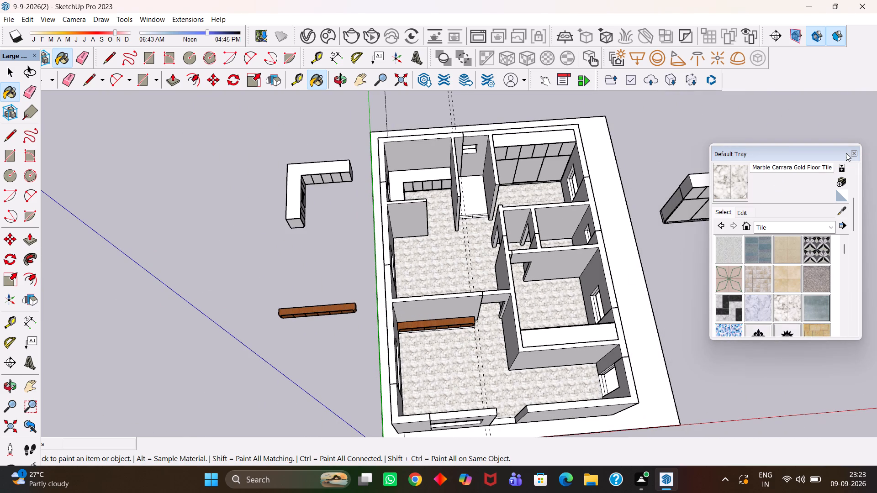
{"action": "left_click", "coordinate": [853, 155]}
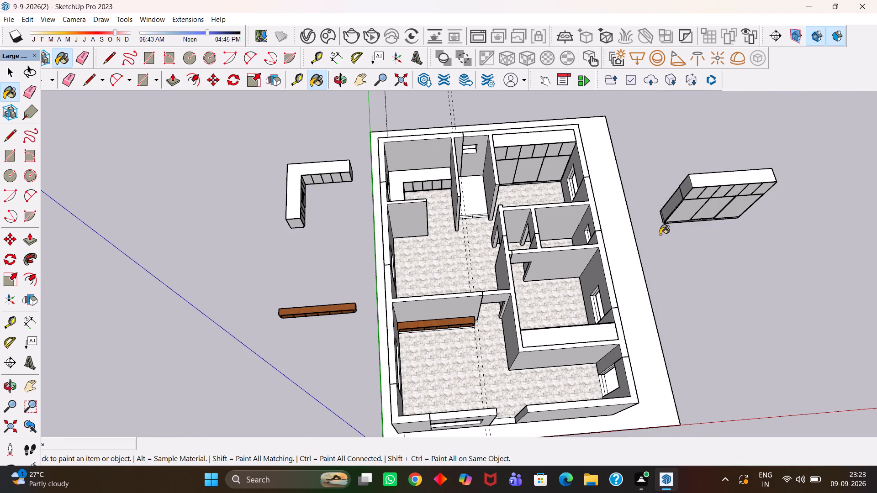
Paint the wardrobe in the back room with Color B01 from the Colors collection.
{"action": "key", "text": "b"}
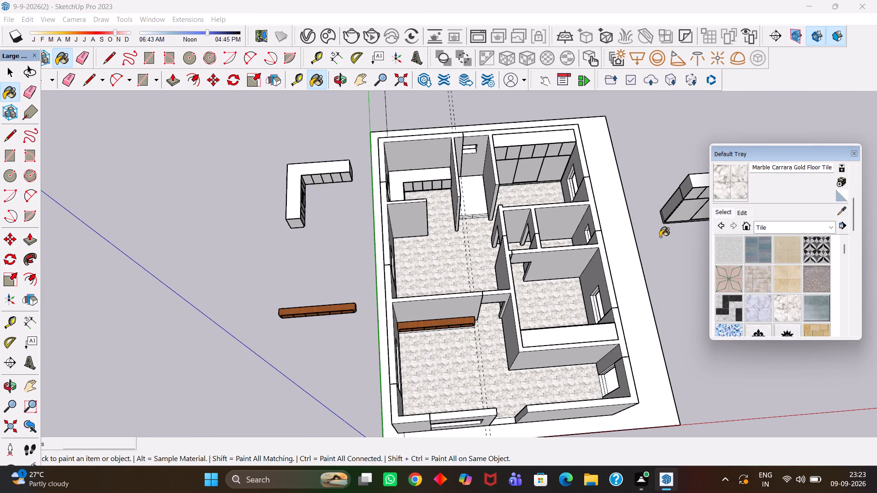
{"action": "left_click", "coordinate": [791, 230]}
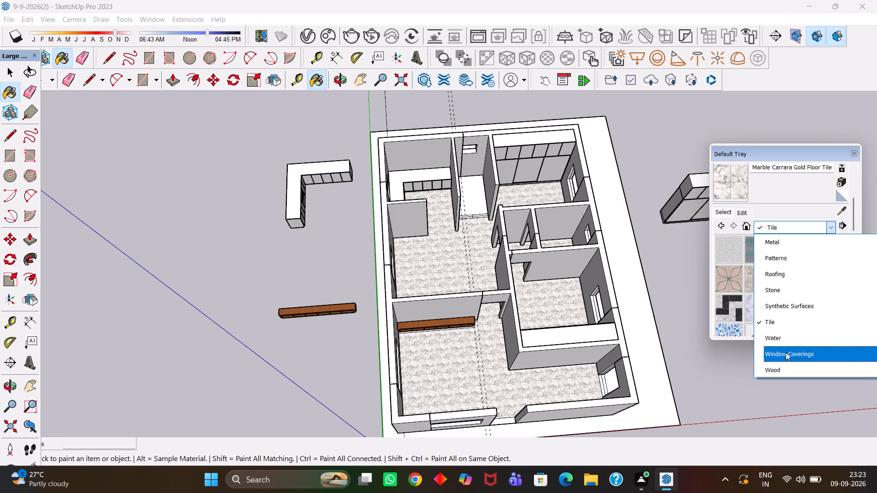
{"action": "scroll", "coordinate": [775, 290], "scroll_direction": "up", "scroll_amount": 2}
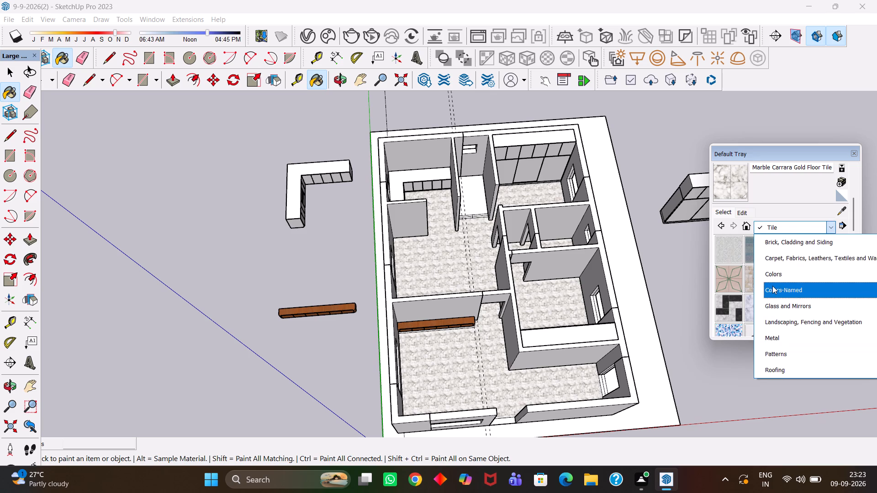
{"action": "left_click", "coordinate": [774, 276]}
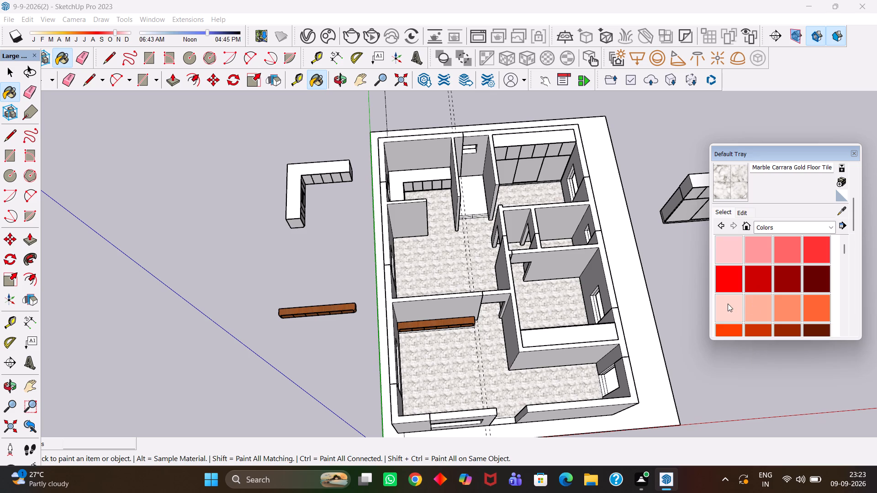
{"action": "left_click", "coordinate": [726, 303]}
{"action": "scroll", "coordinate": [547, 165], "scroll_direction": "up", "scroll_amount": 14}
{"action": "left_click", "coordinate": [517, 159]}
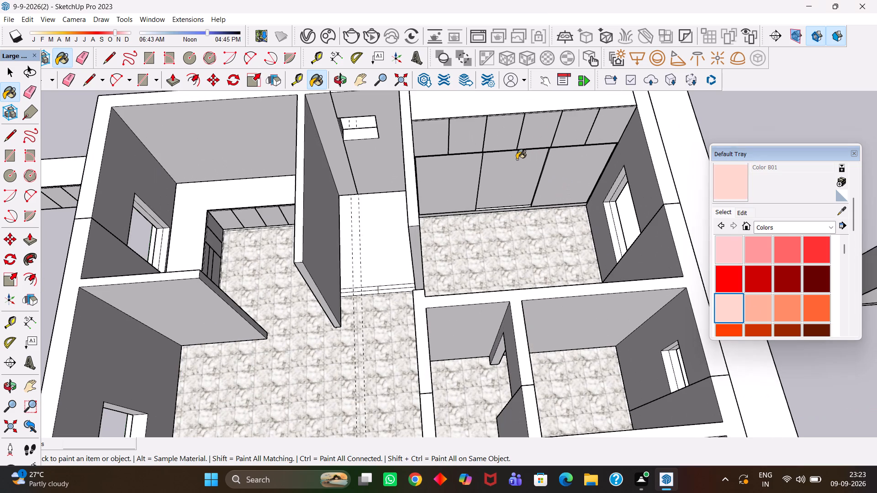
Paint the top of the wardrobe in the front bedroom with Color L01 from the Colors collection.
{"action": "scroll", "coordinate": [546, 190], "scroll_direction": "down", "scroll_amount": 10}
{"action": "scroll", "coordinate": [771, 288], "scroll_direction": "down", "scroll_amount": 4}
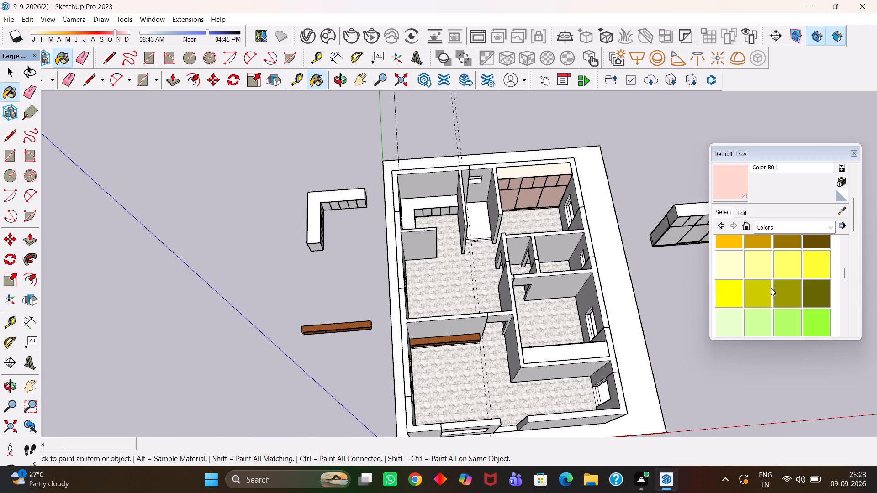
{"action": "scroll", "coordinate": [771, 286], "scroll_direction": "up", "scroll_amount": 9}
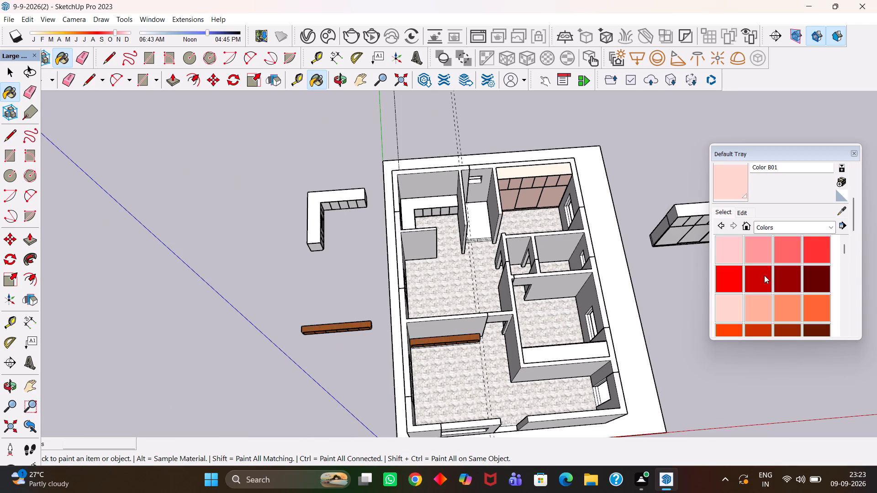
{"action": "scroll", "coordinate": [764, 275], "scroll_direction": "down", "scroll_amount": 8}
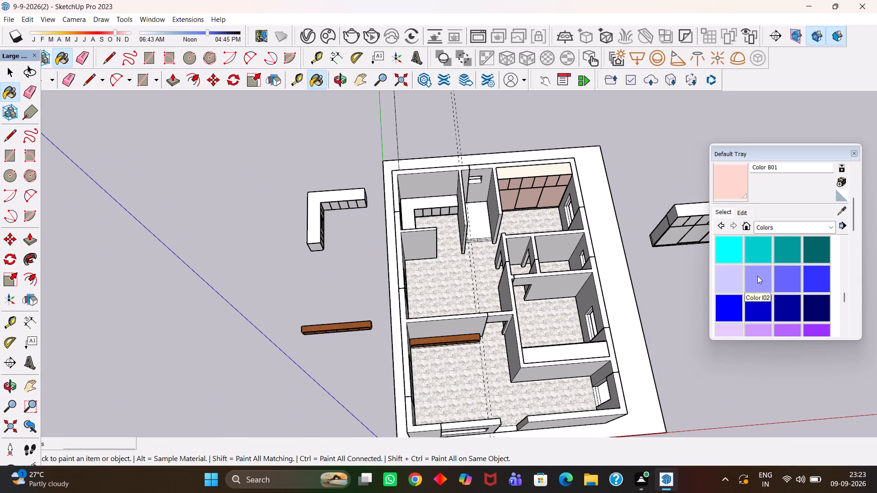
{"action": "scroll", "coordinate": [757, 276], "scroll_direction": "down", "scroll_amount": 3}
{"action": "left_click", "coordinate": [734, 283]}
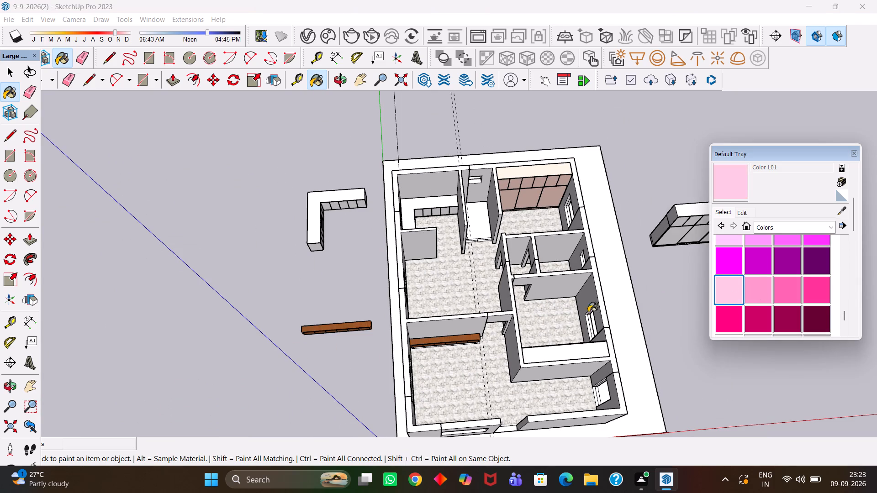
{"action": "scroll", "coordinate": [551, 306], "scroll_direction": "down", "scroll_amount": 3}
{"action": "scroll", "coordinate": [555, 336], "scroll_direction": "up", "scroll_amount": 13}
{"action": "middle_click_drag", "start_coordinate": [528, 346], "coordinate": [537, 401]}
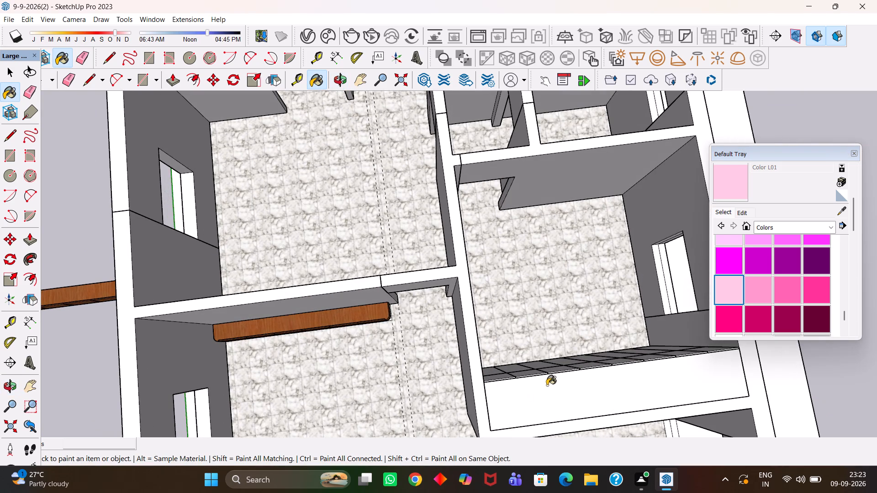
{"action": "left_click", "coordinate": [546, 385]}
Paint the upper and lower door panels of the front bedroom wardrobe with Color L01, working from the inner wall towards the window.
{"action": "scroll", "coordinate": [544, 378], "scroll_direction": "up", "scroll_amount": 5}
{"action": "middle_click_drag", "start_coordinate": [544, 381], "coordinate": [551, 413]}
{"action": "left_click", "coordinate": [537, 367]}
{"action": "middle_click_drag", "start_coordinate": [539, 370], "coordinate": [551, 417]}
{"action": "scroll", "coordinate": [551, 417], "scroll_direction": "up", "scroll_amount": 3}
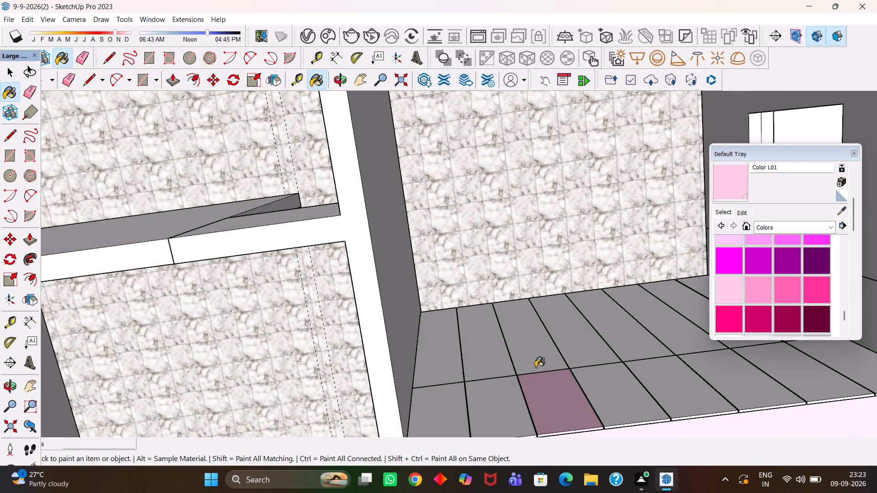
{"action": "left_click", "coordinate": [535, 367]}
{"action": "left_click", "coordinate": [500, 356]}
{"action": "left_click", "coordinate": [499, 395]}
{"action": "left_click", "coordinate": [444, 416]}
{"action": "left_click", "coordinate": [451, 366]}
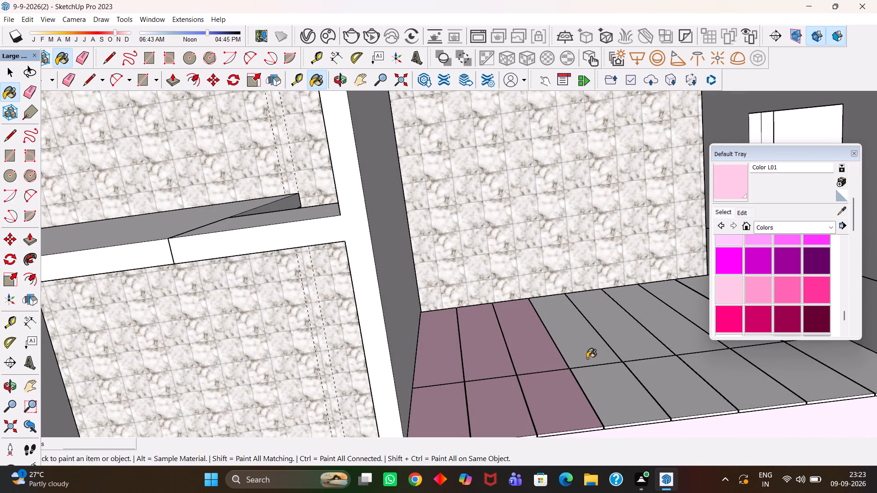
{"action": "left_click", "coordinate": [587, 358]}
{"action": "left_click", "coordinate": [607, 401]}
{"action": "left_click", "coordinate": [623, 357]}
{"action": "left_click", "coordinate": [682, 400]}
{"action": "left_click", "coordinate": [728, 388]}
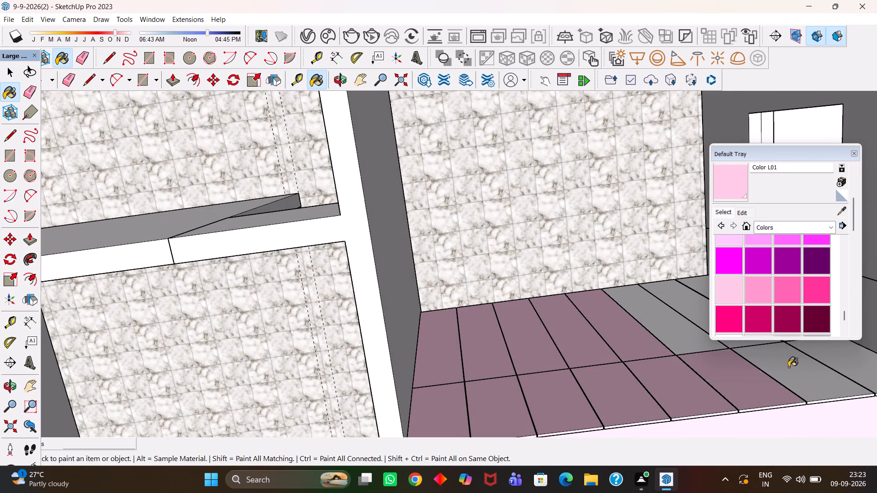
{"action": "left_click", "coordinate": [790, 367]}
{"action": "left_click", "coordinate": [832, 363]}
{"action": "left_click", "coordinate": [683, 343]}
Paint the remaining door panels at the window end of the front bedroom wardrobe with Color L01.
{"action": "key", "text": "h"}
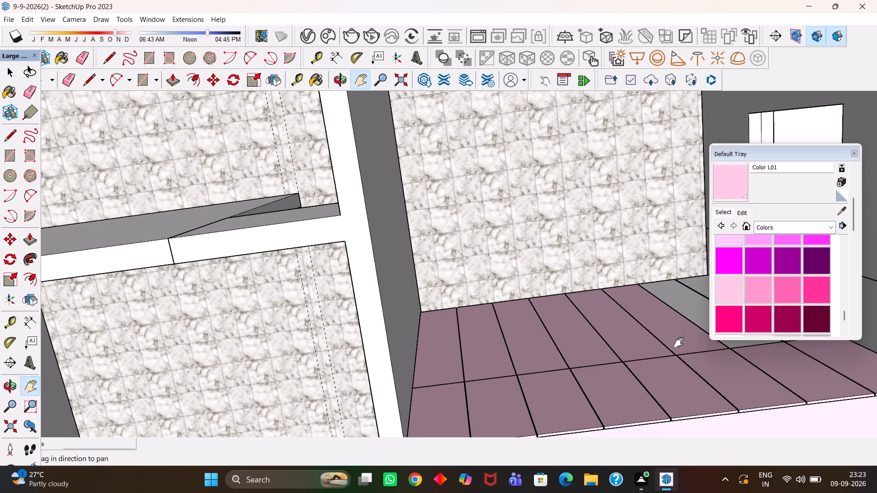
{"action": "left_click_drag", "start_coordinate": [679, 342], "coordinate": [489, 388]}
{"action": "key", "text": "b"}
{"action": "left_click", "coordinate": [533, 372]}
{"action": "left_click", "coordinate": [605, 375]}
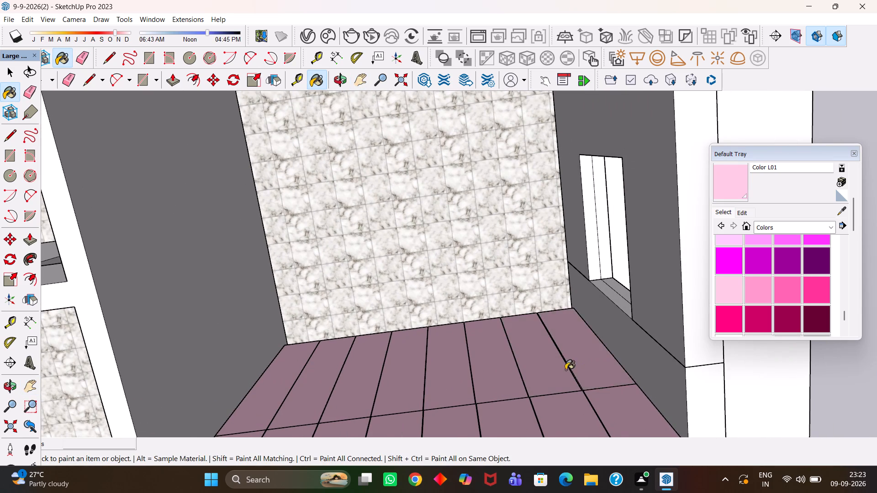
{"action": "scroll", "coordinate": [552, 373], "scroll_direction": "down", "scroll_amount": 12}
{"action": "scroll", "coordinate": [512, 398], "scroll_direction": "up", "scroll_amount": 1}
{"action": "middle_click_drag", "start_coordinate": [512, 398], "coordinate": [506, 333]}
{"action": "scroll", "coordinate": [506, 319], "scroll_direction": "down", "scroll_amount": 2}
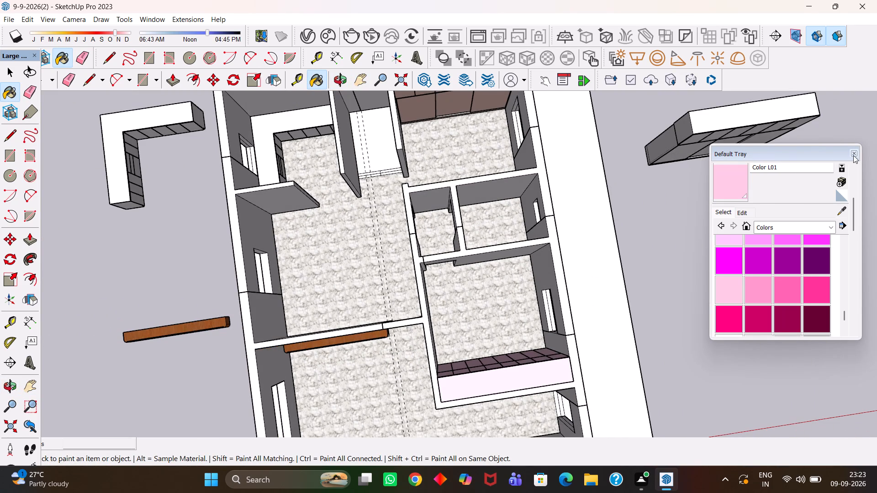
Close the Default Tray and save the model.
{"action": "left_click", "coordinate": [853, 155]}
{"action": "scroll", "coordinate": [543, 242], "scroll_direction": "down", "scroll_amount": 9}
{"action": "scroll", "coordinate": [526, 301], "scroll_direction": "up", "scroll_amount": 2}
{"action": "middle_click_drag", "start_coordinate": [526, 301], "coordinate": [507, 287]}
{"action": "key", "text": "space"}
{"action": "left_click", "coordinate": [630, 297]}
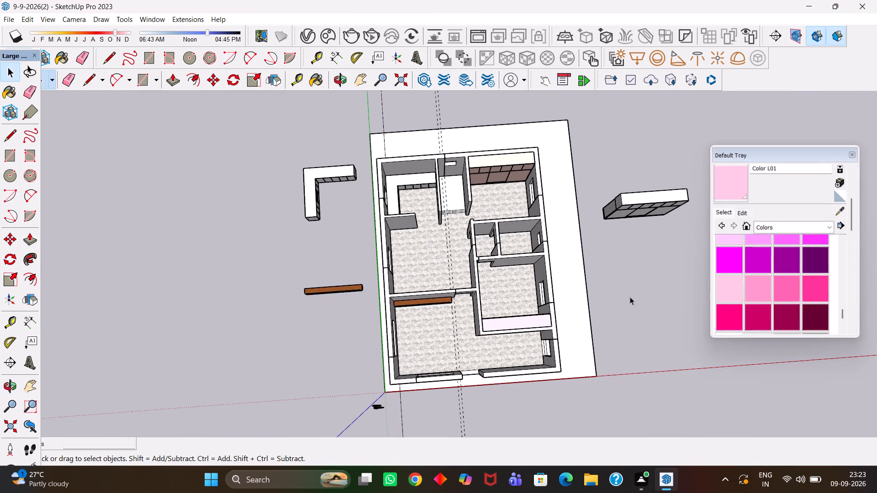
{"action": "key", "text": "ctrl+s"}
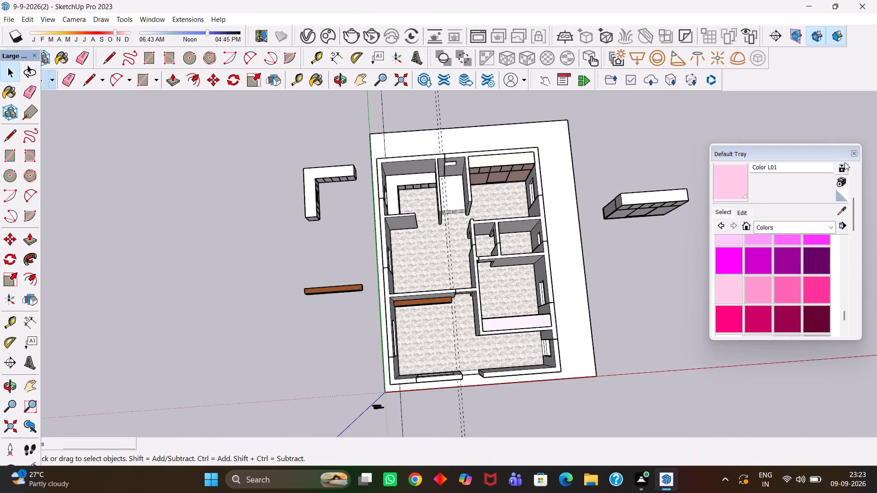
{"action": "left_click", "coordinate": [852, 154]}
{"action": "scroll", "coordinate": [463, 299], "scroll_direction": "up", "scroll_amount": 5}
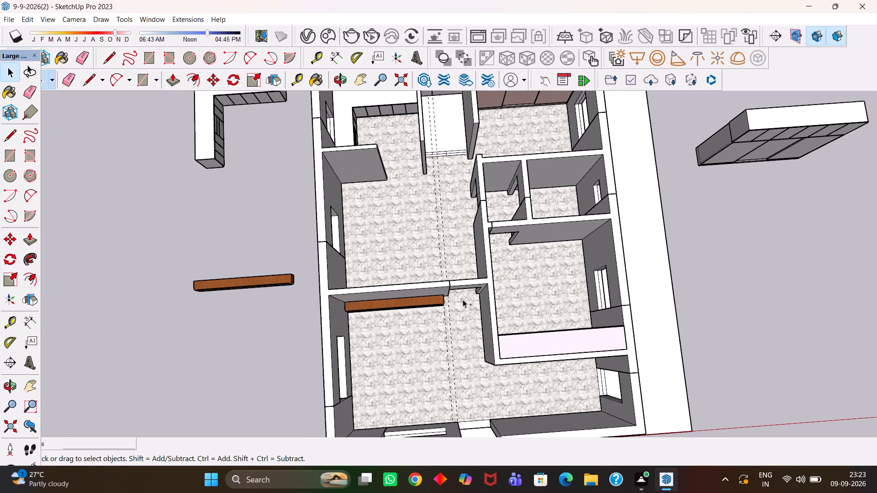
{"action": "key", "text": "ctrl+s"}
Examine the painted floor and furniture across the house's rooms from above.
{"action": "scroll", "coordinate": [463, 299], "scroll_direction": "up", "scroll_amount": 3}
{"action": "scroll", "coordinate": [463, 299], "scroll_direction": "down", "scroll_amount": 8}
{"action": "middle_click_drag", "start_coordinate": [486, 330], "coordinate": [461, 318]}
{"action": "scroll", "coordinate": [486, 330], "scroll_direction": "up", "scroll_amount": 4}
{"action": "key", "text": "h"}
{"action": "scroll", "coordinate": [460, 317], "scroll_direction": "down", "scroll_amount": 5}
{"action": "scroll", "coordinate": [474, 353], "scroll_direction": "up", "scroll_amount": 4}
{"action": "middle_click_drag", "start_coordinate": [475, 351], "coordinate": [476, 338]}
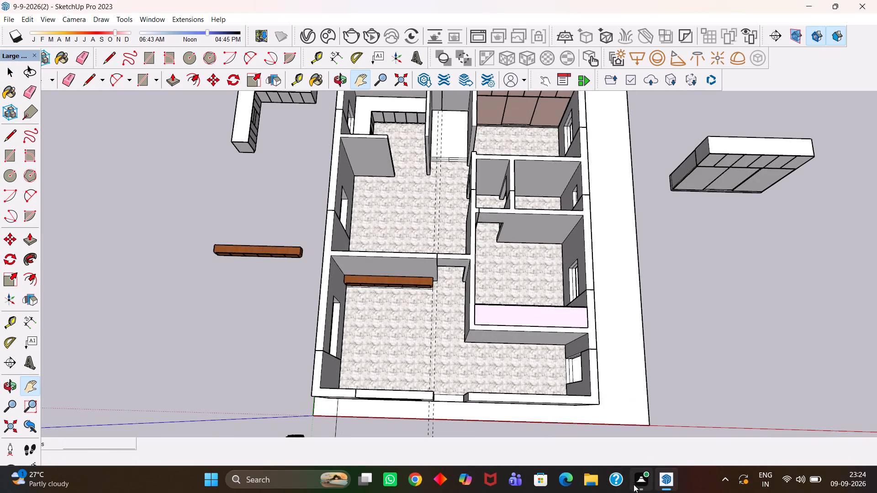
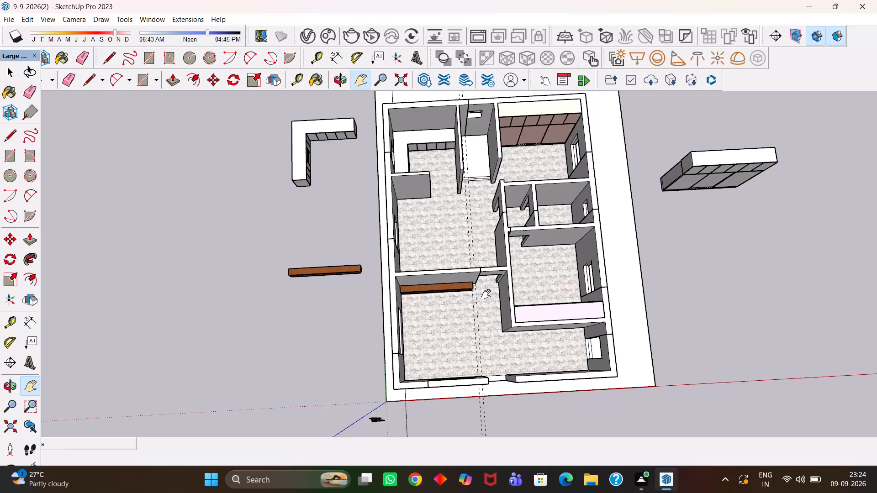
Save the model.
{"action": "key", "text": "ctrl+s"}
Erase the dashed construction guides that run lengthwise through the house and extend beyond its front wall.
{"action": "left_click_drag", "start_coordinate": [502, 357], "coordinate": [481, 307]}
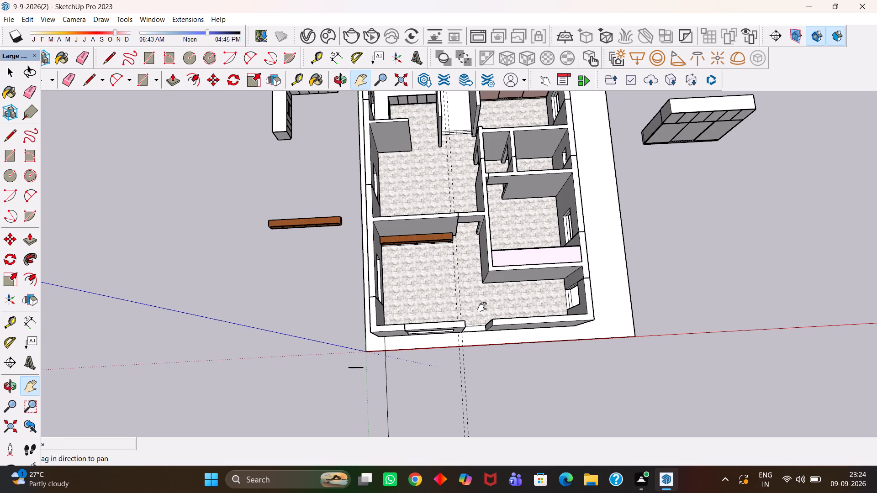
{"action": "key", "text": "h"}
{"action": "scroll", "coordinate": [485, 245], "scroll_direction": "down", "scroll_amount": 5}
{"action": "scroll", "coordinate": [457, 269], "scroll_direction": "up", "scroll_amount": 1}
{"action": "scroll", "coordinate": [454, 277], "scroll_direction": "down", "scroll_amount": 4}
{"action": "scroll", "coordinate": [480, 303], "scroll_direction": "up", "scroll_amount": 5}
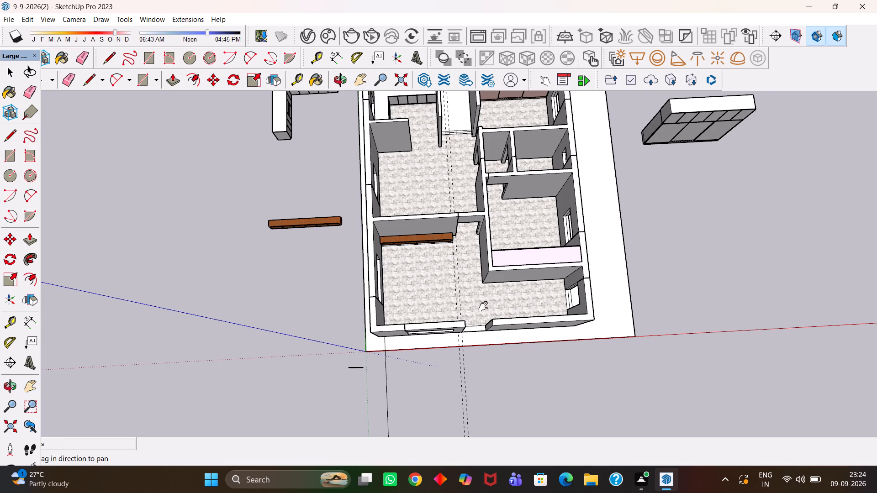
{"action": "scroll", "coordinate": [480, 307], "scroll_direction": "down", "scroll_amount": 7}
{"action": "scroll", "coordinate": [469, 315], "scroll_direction": "up", "scroll_amount": 9}
{"action": "scroll", "coordinate": [451, 335], "scroll_direction": "down", "scroll_amount": 4}
{"action": "key", "text": "e"}
{"action": "left_click_drag", "start_coordinate": [511, 380], "coordinate": [433, 365]}
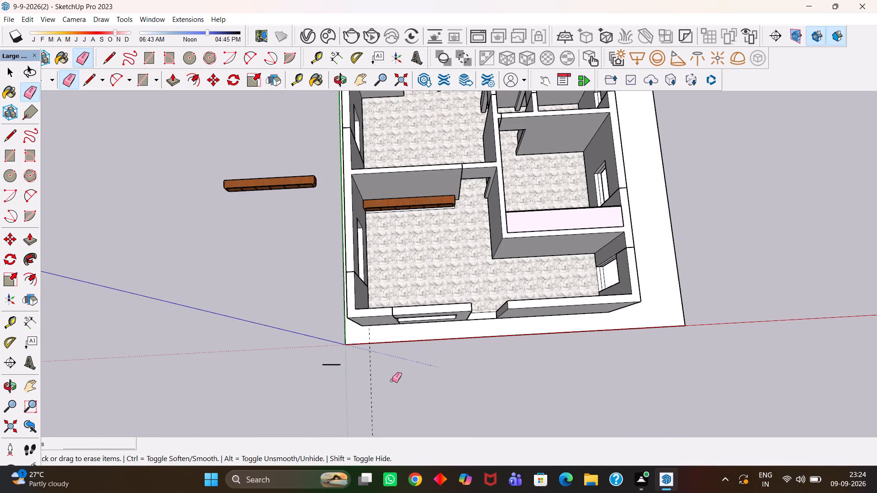
{"action": "left_click_drag", "start_coordinate": [392, 380], "coordinate": [352, 381]}
{"action": "scroll", "coordinate": [380, 377], "scroll_direction": "down", "scroll_amount": 5}
{"action": "left_click", "coordinate": [380, 401]}
{"action": "scroll", "coordinate": [380, 402], "scroll_direction": "up", "scroll_amount": 3}
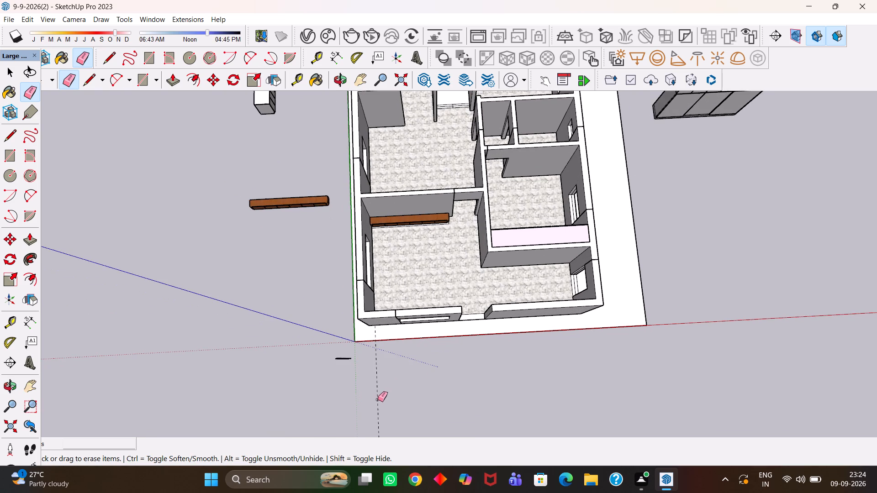
{"action": "scroll", "coordinate": [379, 401], "scroll_direction": "up", "scroll_amount": 2}
{"action": "key", "text": "space"}
{"action": "left_click", "coordinate": [376, 399]}
{"action": "double_click", "coordinate": [377, 399]}
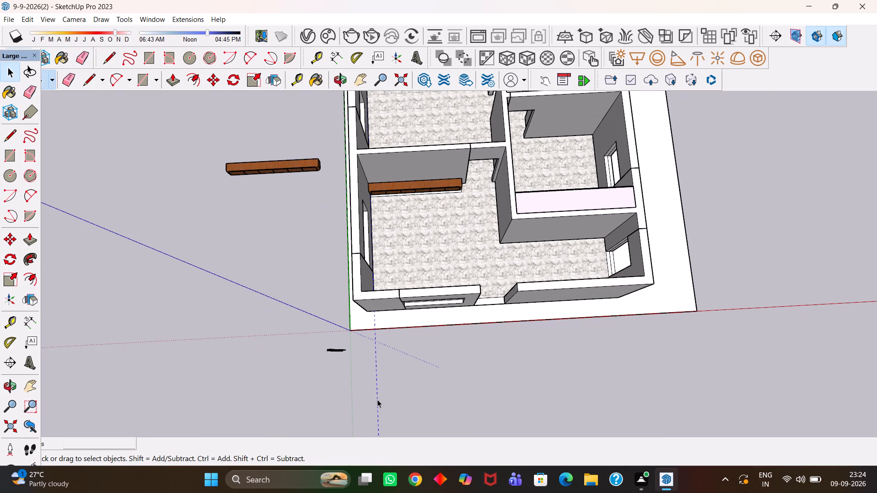
{"action": "left_click", "coordinate": [377, 399]}
{"action": "key", "text": "Delete"}
{"action": "left_click", "coordinate": [416, 385]}
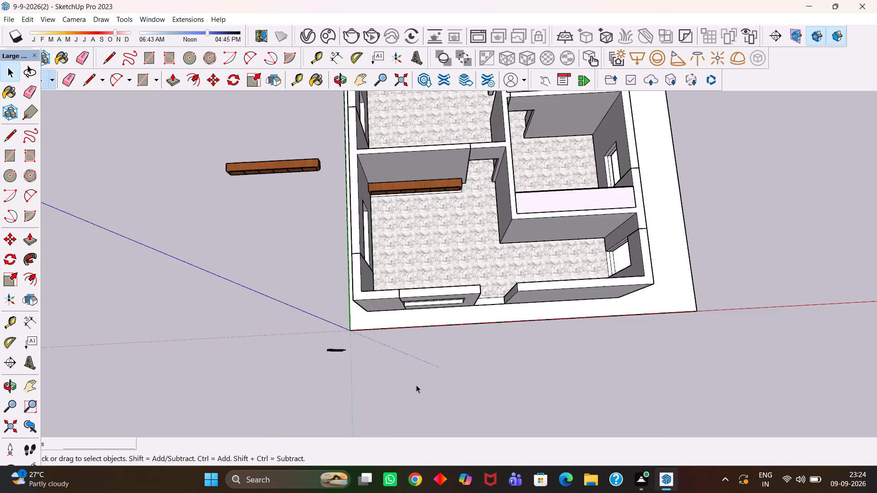
Place a horizontal guide across the lower doors of the dusty-pink bedroom wardrobe, offset from their bottom edge.
{"action": "scroll", "coordinate": [414, 383], "scroll_direction": "down", "scroll_amount": 8}
{"action": "middle_click_drag", "start_coordinate": [425, 378], "coordinate": [424, 314]}
{"action": "key", "text": "h"}
{"action": "scroll", "coordinate": [419, 318], "scroll_direction": "up", "scroll_amount": 9}
{"action": "scroll", "coordinate": [437, 299], "scroll_direction": "down", "scroll_amount": 6}
{"action": "key", "text": "h"}
{"action": "left_click_drag", "start_coordinate": [535, 227], "coordinate": [527, 325]}
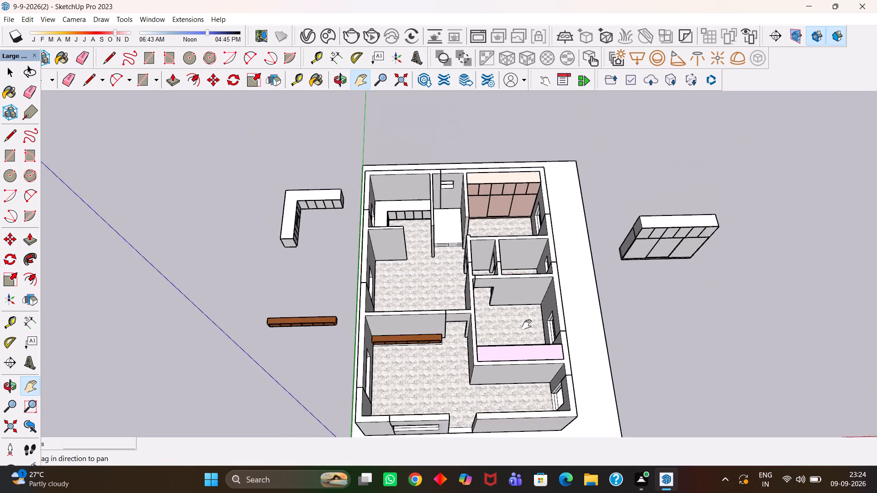
{"action": "left_click_drag", "start_coordinate": [527, 325], "coordinate": [525, 333]}
{"action": "scroll", "coordinate": [478, 258], "scroll_direction": "up", "scroll_amount": 9}
{"action": "key", "text": "h"}
{"action": "scroll", "coordinate": [465, 229], "scroll_direction": "down", "scroll_amount": 2}
{"action": "scroll", "coordinate": [465, 229], "scroll_direction": "up", "scroll_amount": 12}
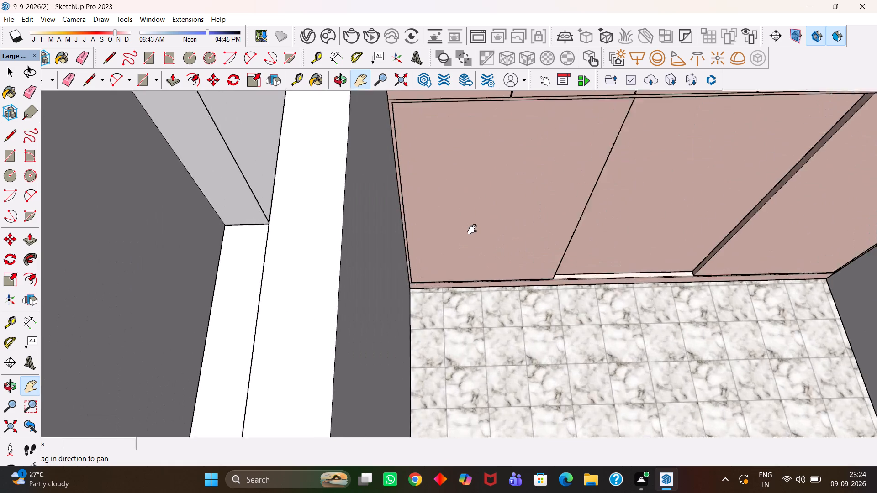
{"action": "scroll", "coordinate": [472, 229], "scroll_direction": "up", "scroll_amount": 3}
{"action": "left_click_drag", "start_coordinate": [529, 241], "coordinate": [308, 269]}
{"action": "scroll", "coordinate": [338, 262], "scroll_direction": "down", "scroll_amount": 11}
{"action": "scroll", "coordinate": [428, 324], "scroll_direction": "up", "scroll_amount": 1}
{"action": "middle_click_drag", "start_coordinate": [428, 324], "coordinate": [429, 298]}
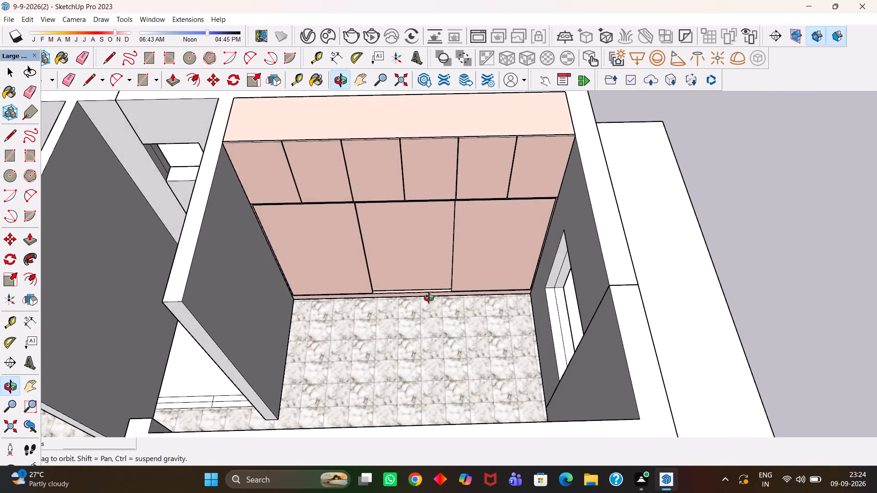
{"action": "middle_click_drag", "start_coordinate": [429, 298], "coordinate": [438, 303]}
{"action": "scroll", "coordinate": [438, 303], "scroll_direction": "up", "scroll_amount": 3}
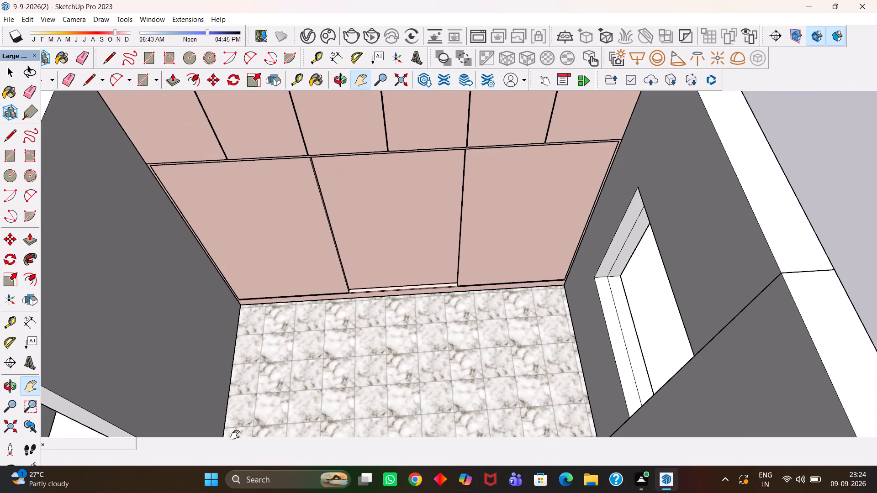
{"action": "key", "text": "h"}
{"action": "scroll", "coordinate": [397, 212], "scroll_direction": "down", "scroll_amount": 4}
{"action": "middle_click_drag", "start_coordinate": [447, 244], "coordinate": [434, 249]}
{"action": "scroll", "coordinate": [434, 249], "scroll_direction": "up", "scroll_amount": 5}
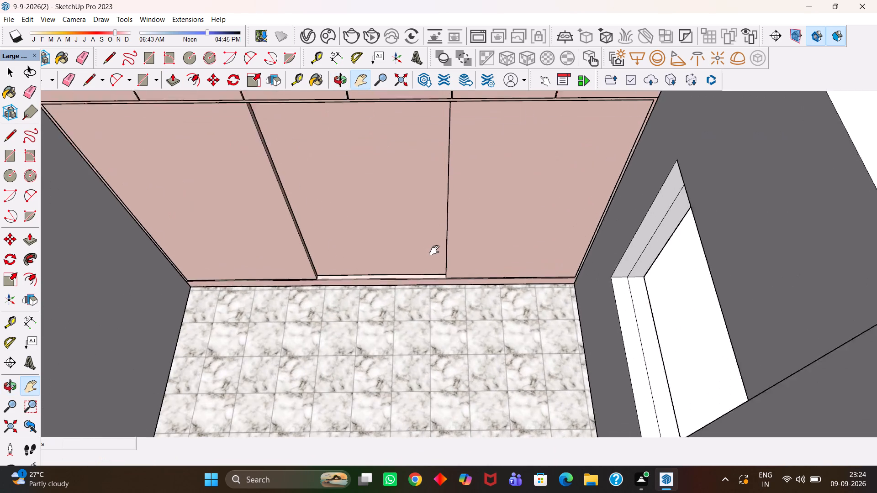
{"action": "scroll", "coordinate": [434, 250], "scroll_direction": "up", "scroll_amount": 1}
{"action": "left_click_drag", "start_coordinate": [432, 252], "coordinate": [459, 271]}
{"action": "scroll", "coordinate": [460, 272], "scroll_direction": "up", "scroll_amount": 3}
{"action": "key", "text": "t"}
{"action": "scroll", "coordinate": [535, 308], "scroll_direction": "up", "scroll_amount": 7}
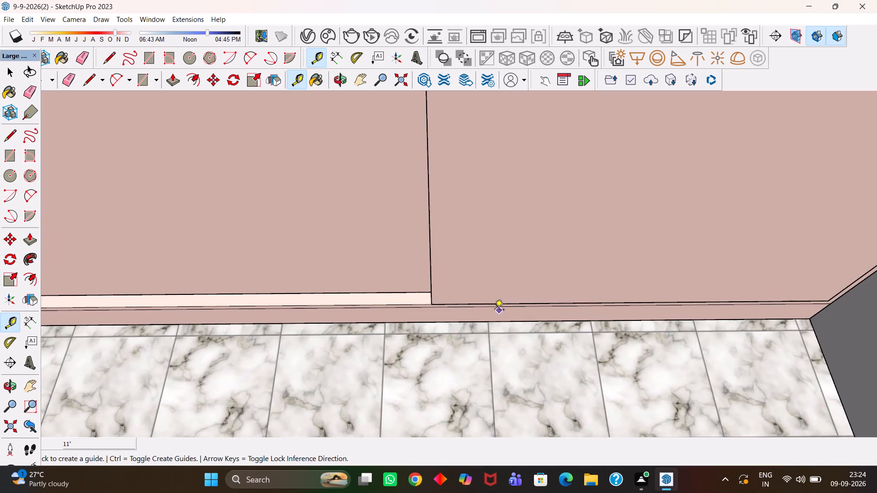
{"action": "scroll", "coordinate": [495, 310], "scroll_direction": "up", "scroll_amount": 4}
{"action": "left_click", "coordinate": [458, 300]}
{"action": "scroll", "coordinate": [442, 230], "scroll_direction": "down", "scroll_amount": 10}
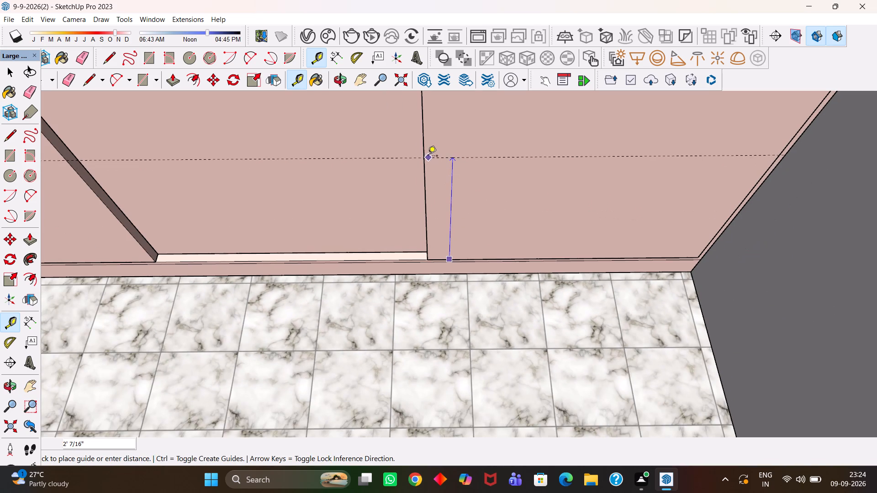
{"action": "scroll", "coordinate": [428, 154], "scroll_direction": "down", "scroll_amount": 5}
{"action": "key", "text": "h"}
{"action": "left_click_drag", "start_coordinate": [436, 147], "coordinate": [449, 261]}
{"action": "scroll", "coordinate": [449, 262], "scroll_direction": "down", "scroll_amount": 10}
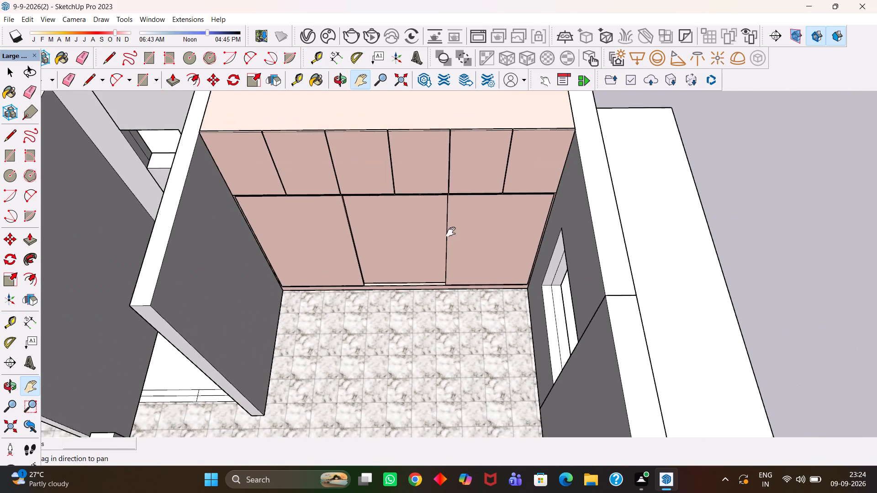
{"action": "left_click_drag", "start_coordinate": [451, 232], "coordinate": [455, 257]}
{"action": "key", "text": "Escape"}
{"action": "left_click", "coordinate": [448, 269]}
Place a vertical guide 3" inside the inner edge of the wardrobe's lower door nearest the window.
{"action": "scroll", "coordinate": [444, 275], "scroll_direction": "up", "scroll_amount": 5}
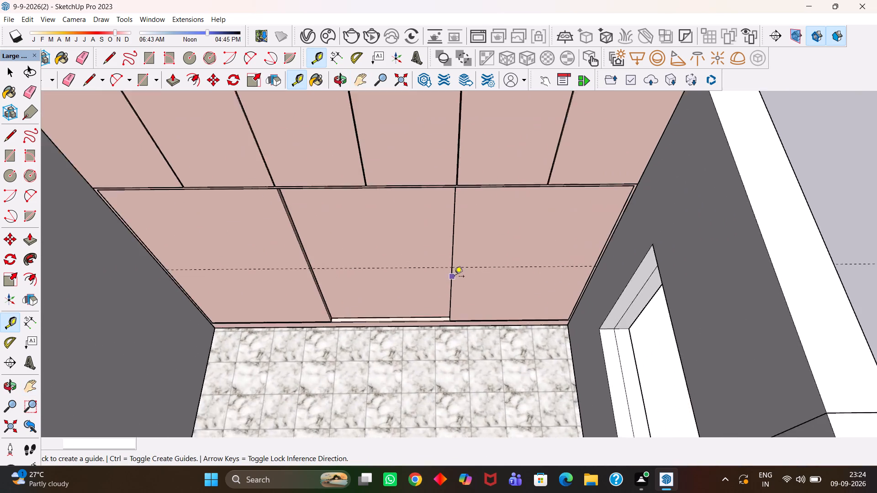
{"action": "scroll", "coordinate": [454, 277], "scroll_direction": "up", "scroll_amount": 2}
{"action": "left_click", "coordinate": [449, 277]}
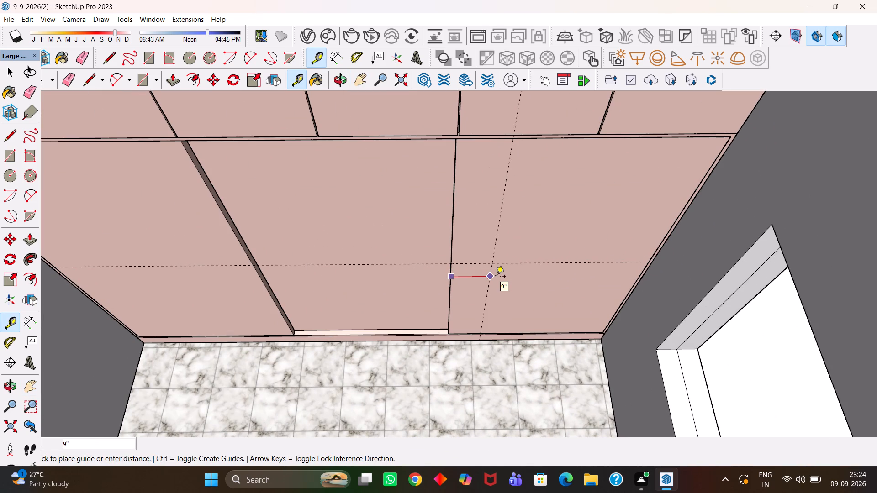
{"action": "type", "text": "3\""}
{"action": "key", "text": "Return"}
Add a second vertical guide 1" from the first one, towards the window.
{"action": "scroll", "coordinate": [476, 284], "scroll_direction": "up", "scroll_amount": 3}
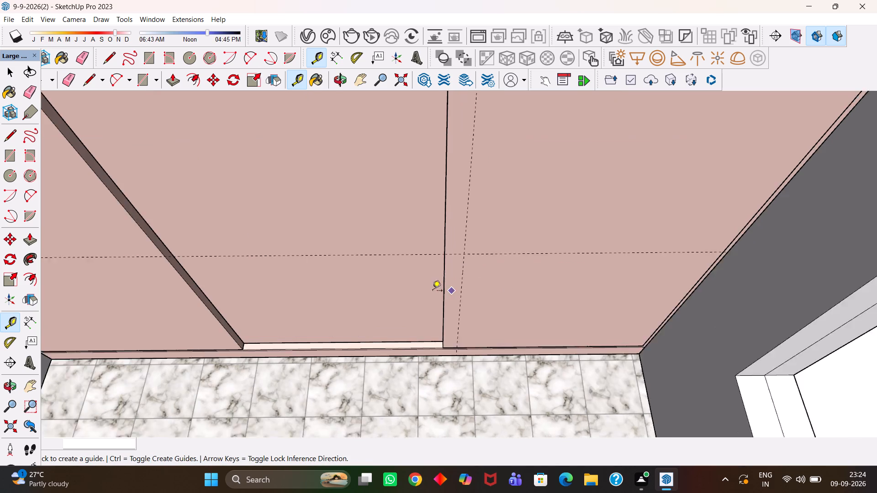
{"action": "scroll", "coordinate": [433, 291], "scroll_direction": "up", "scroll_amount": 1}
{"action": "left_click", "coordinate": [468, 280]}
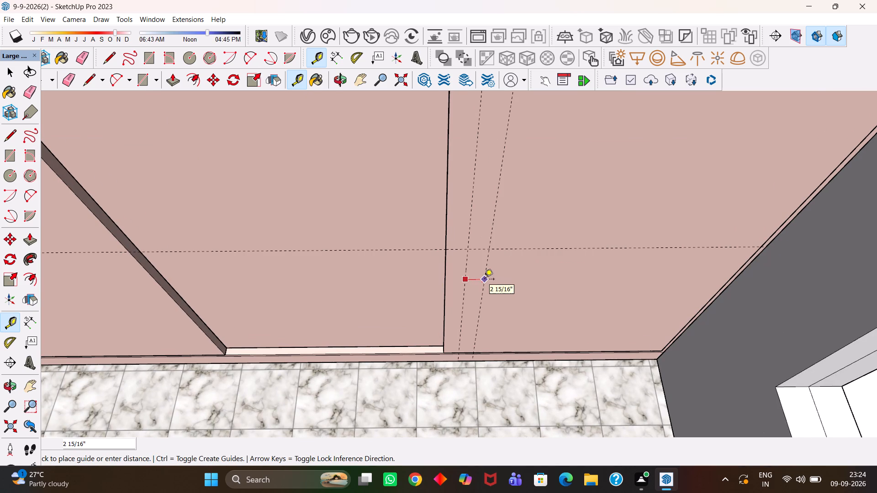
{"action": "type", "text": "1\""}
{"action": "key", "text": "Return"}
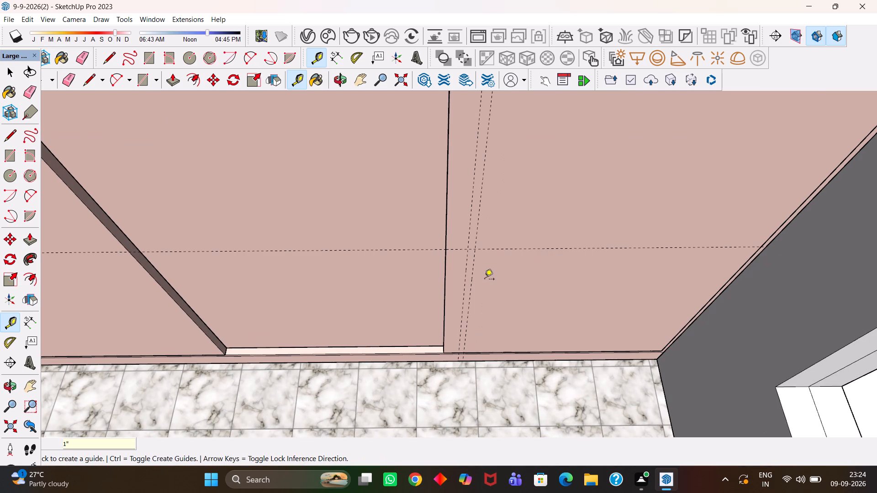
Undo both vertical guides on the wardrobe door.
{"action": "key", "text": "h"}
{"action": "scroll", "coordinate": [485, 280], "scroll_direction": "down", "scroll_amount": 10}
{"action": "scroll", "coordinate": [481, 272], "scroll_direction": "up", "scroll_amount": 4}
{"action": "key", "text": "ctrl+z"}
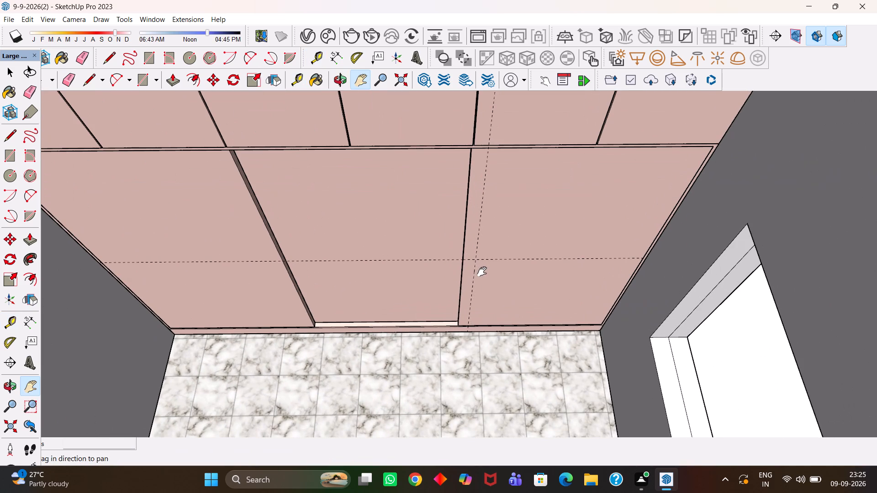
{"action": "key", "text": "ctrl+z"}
Examine the dusty-pink wardrobe's bedroom and the neighbouring rooms from above.
{"action": "scroll", "coordinate": [482, 272], "scroll_direction": "down", "scroll_amount": 10}
{"action": "key", "text": "h"}
{"action": "scroll", "coordinate": [478, 270], "scroll_direction": "up", "scroll_amount": 1}
{"action": "middle_click_drag", "start_coordinate": [478, 270], "coordinate": [481, 292]}
{"action": "scroll", "coordinate": [481, 292], "scroll_direction": "down", "scroll_amount": 1}
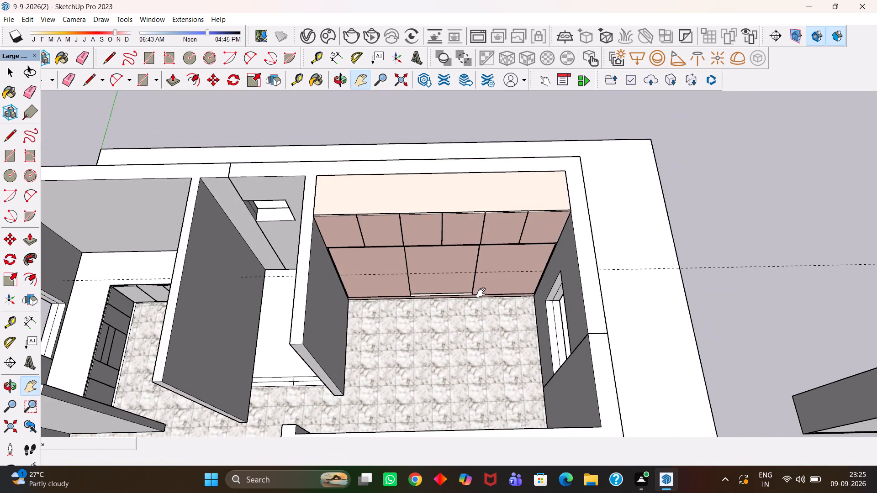
{"action": "scroll", "coordinate": [481, 293], "scroll_direction": "down", "scroll_amount": 5}
{"action": "key", "text": "h"}
{"action": "scroll", "coordinate": [477, 299], "scroll_direction": "up", "scroll_amount": 7}
{"action": "key", "text": "h"}
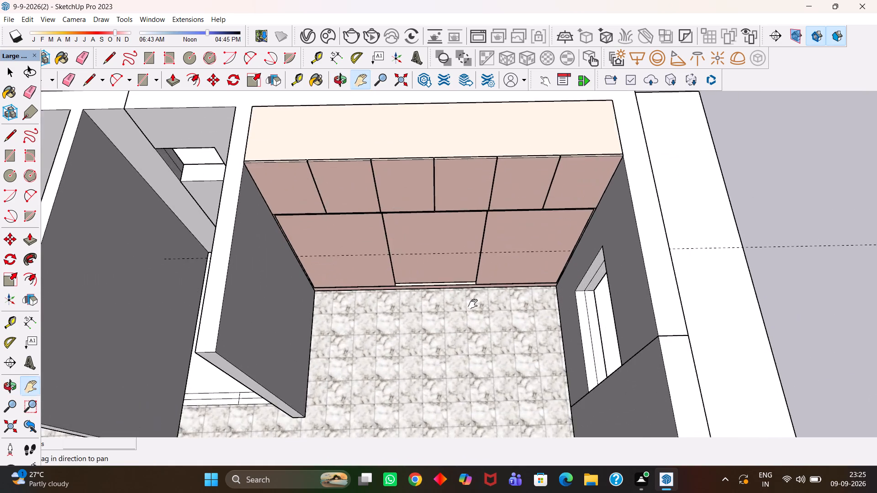
{"action": "scroll", "coordinate": [473, 304], "scroll_direction": "down", "scroll_amount": 4}
{"action": "middle_click_drag", "start_coordinate": [475, 300], "coordinate": [475, 322]}
{"action": "scroll", "coordinate": [475, 322], "scroll_direction": "up", "scroll_amount": 5}
{"action": "scroll", "coordinate": [475, 323], "scroll_direction": "down", "scroll_amount": 4}
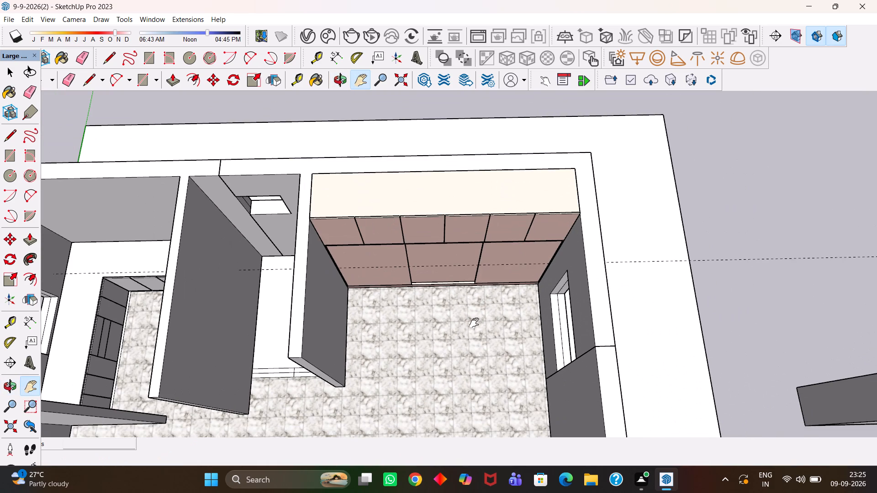
{"action": "scroll", "coordinate": [474, 324], "scroll_direction": "down", "scroll_amount": 3}
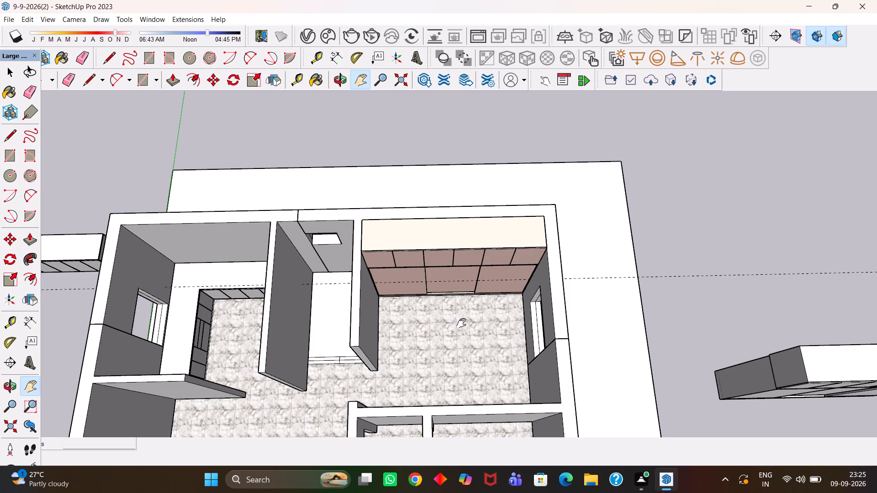
{"action": "scroll", "coordinate": [461, 323], "scroll_direction": "down", "scroll_amount": 7}
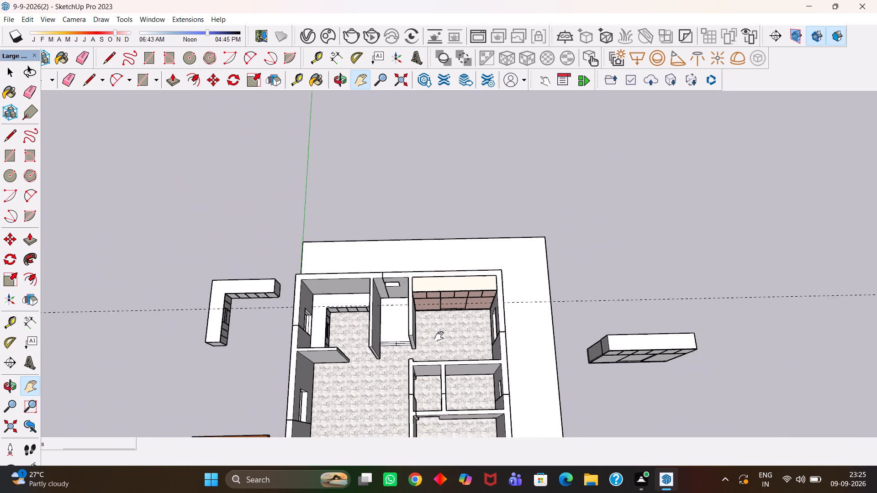
{"action": "scroll", "coordinate": [439, 336], "scroll_direction": "up", "scroll_amount": 4}
{"action": "left_click_drag", "start_coordinate": [443, 327], "coordinate": [455, 297]}
{"action": "middle_click_drag", "start_coordinate": [459, 328], "coordinate": [447, 319]}
{"action": "scroll", "coordinate": [447, 319], "scroll_direction": "up", "scroll_amount": 1}
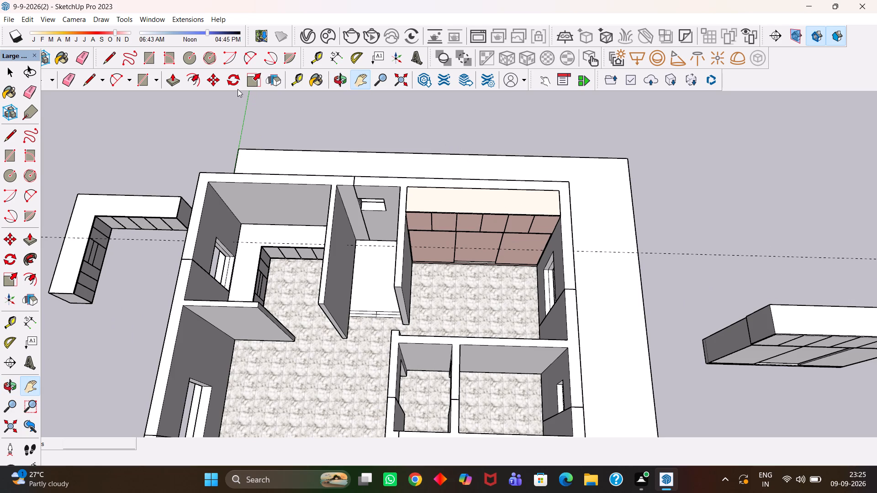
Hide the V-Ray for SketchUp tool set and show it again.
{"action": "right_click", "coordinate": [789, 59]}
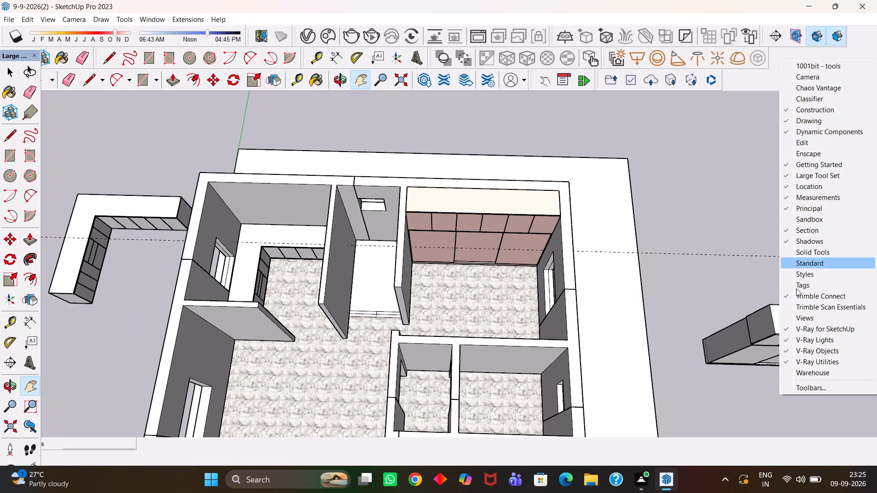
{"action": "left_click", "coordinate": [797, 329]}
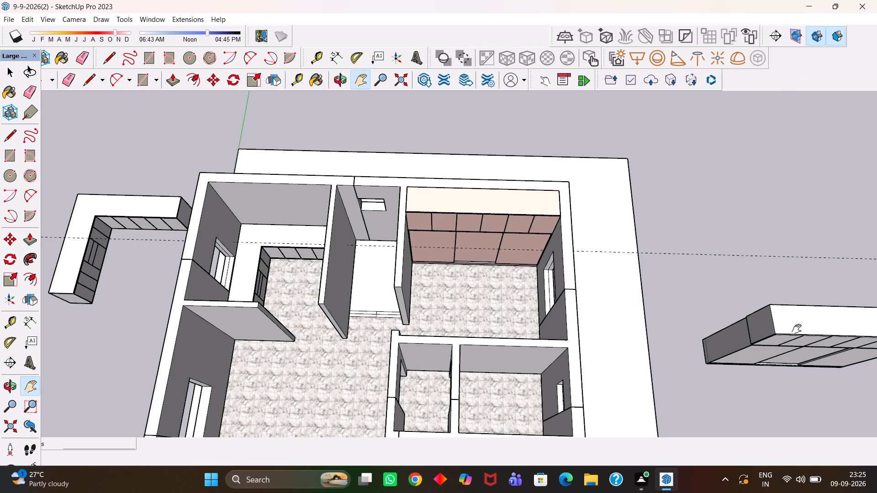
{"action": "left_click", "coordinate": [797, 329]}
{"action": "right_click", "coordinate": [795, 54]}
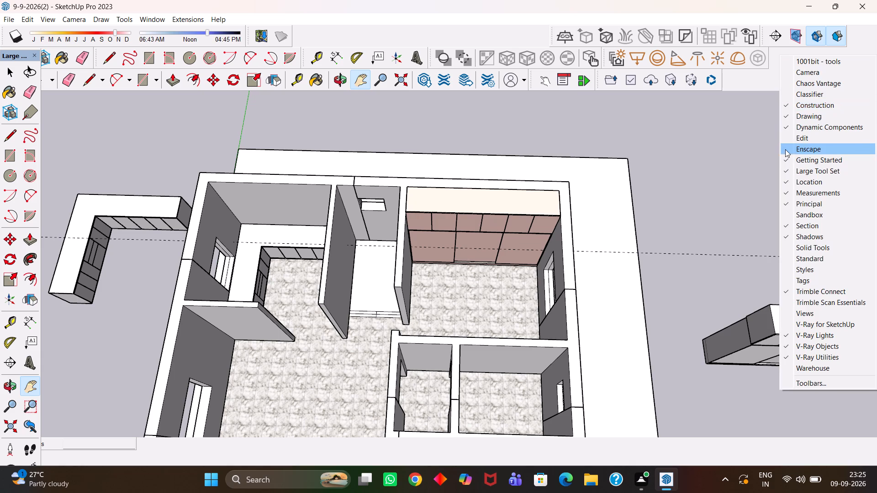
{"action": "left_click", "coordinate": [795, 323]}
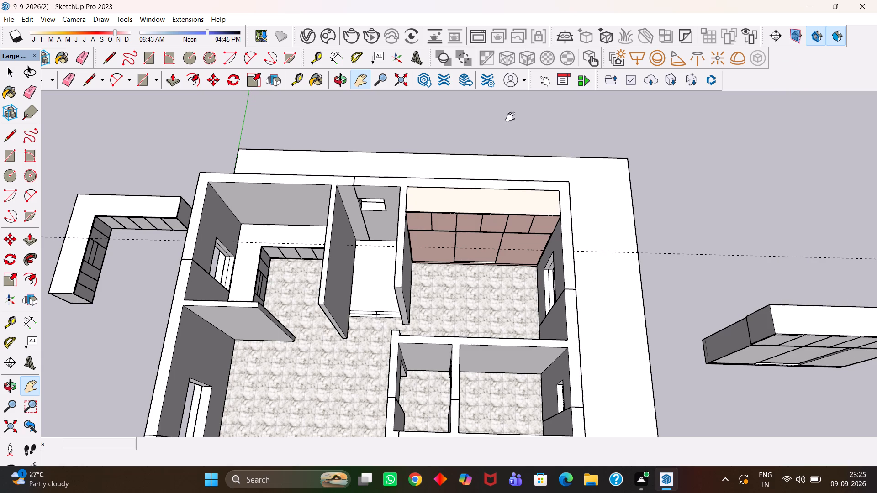
Search the Chaos Cosmos library for "window".
{"action": "left_click", "coordinate": [329, 38]}
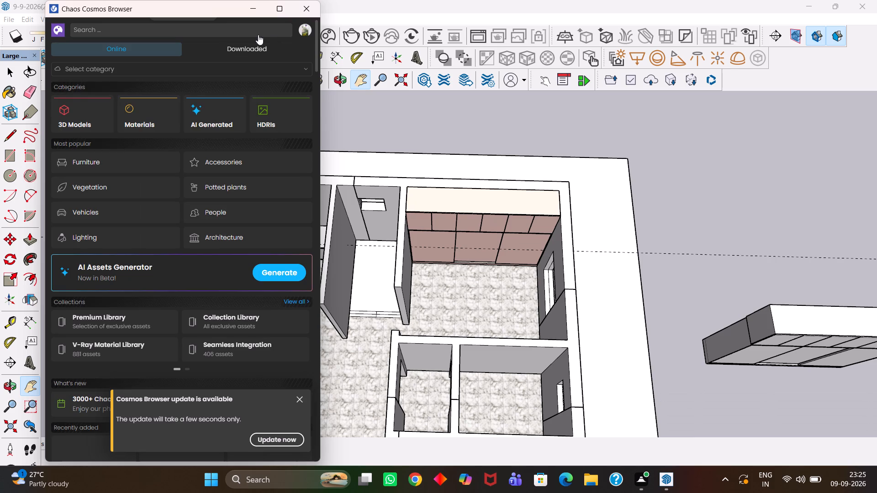
{"action": "left_click", "coordinate": [100, 116]}
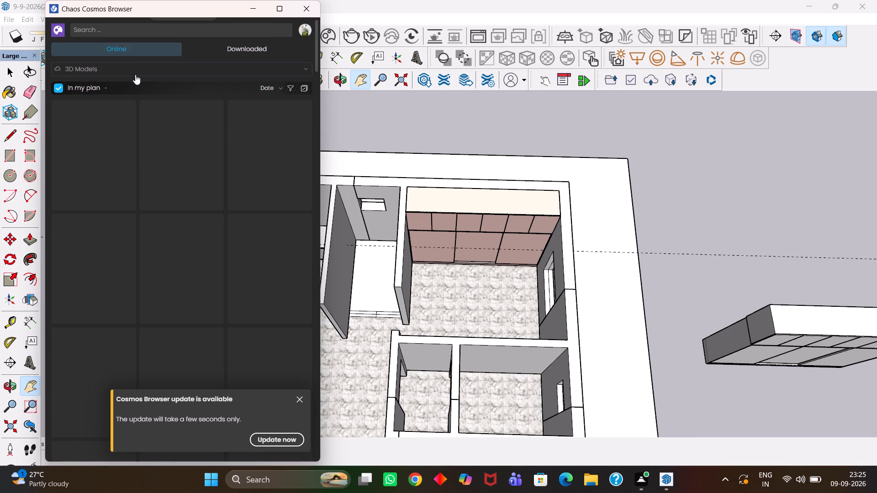
{"action": "left_click", "coordinate": [134, 66]}
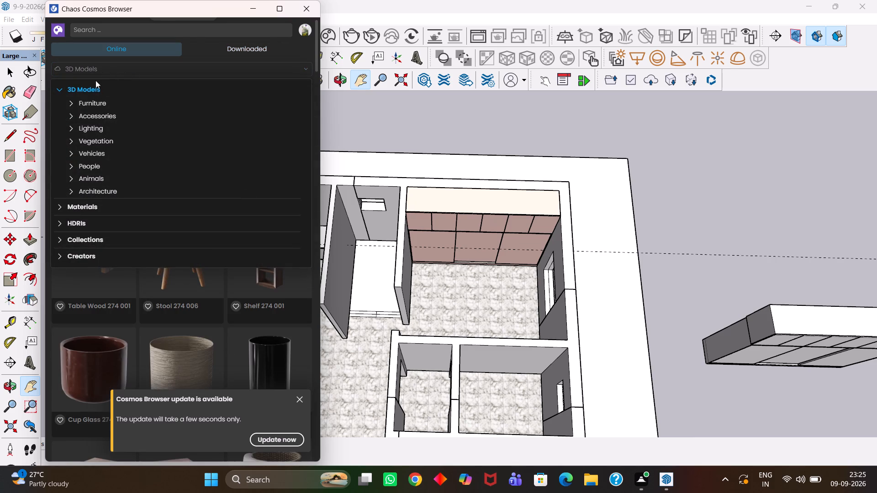
{"action": "left_click", "coordinate": [95, 67]}
{"action": "left_click", "coordinate": [108, 69]}
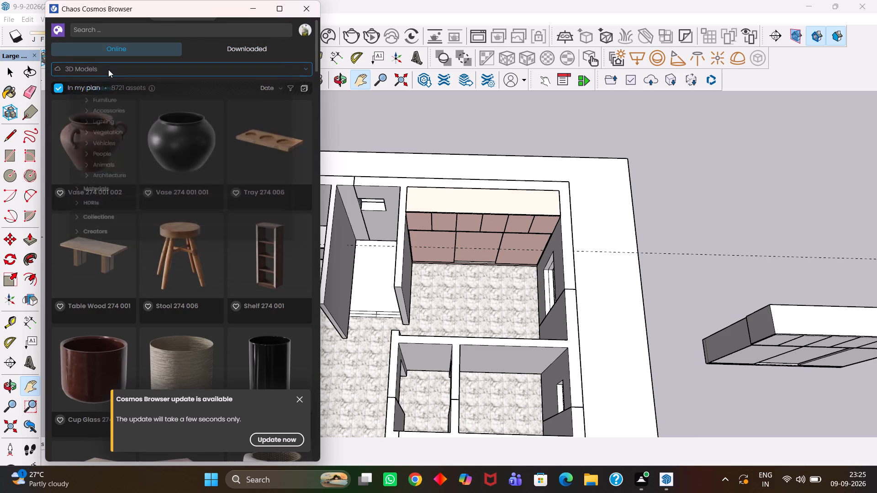
{"action": "key", "text": "w"}
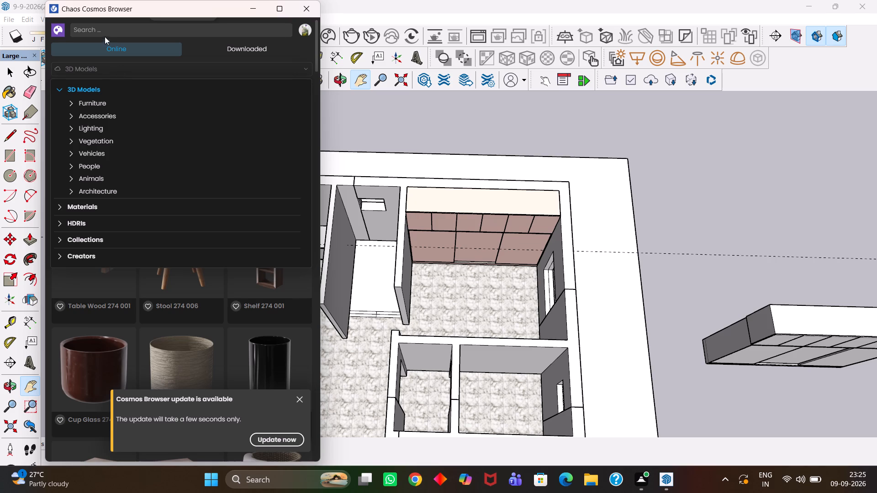
{"action": "left_click", "coordinate": [104, 28]}
{"action": "type", "text": "window"}
{"action": "key", "text": "Return"}
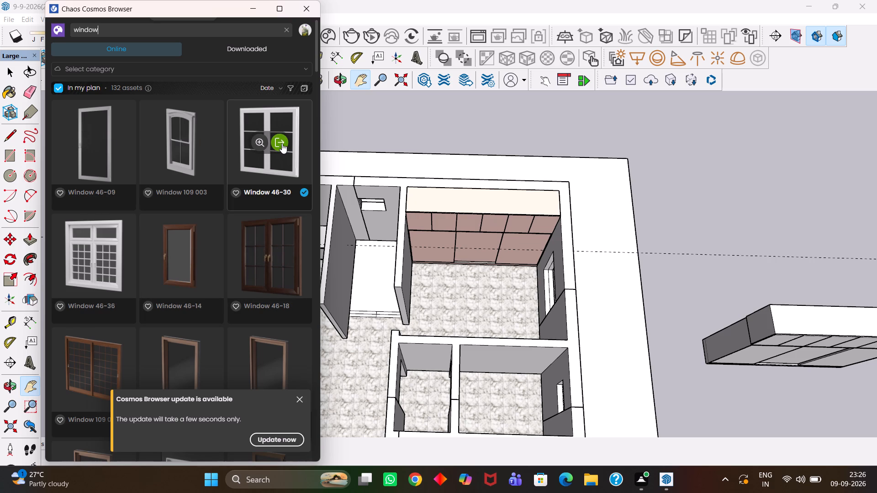
Import the Window 46-30 model and place it outside the house, beyond the wardrobe bedroom's window wall.
{"action": "left_click", "coordinate": [282, 143]}
{"action": "left_click", "coordinate": [282, 143]}
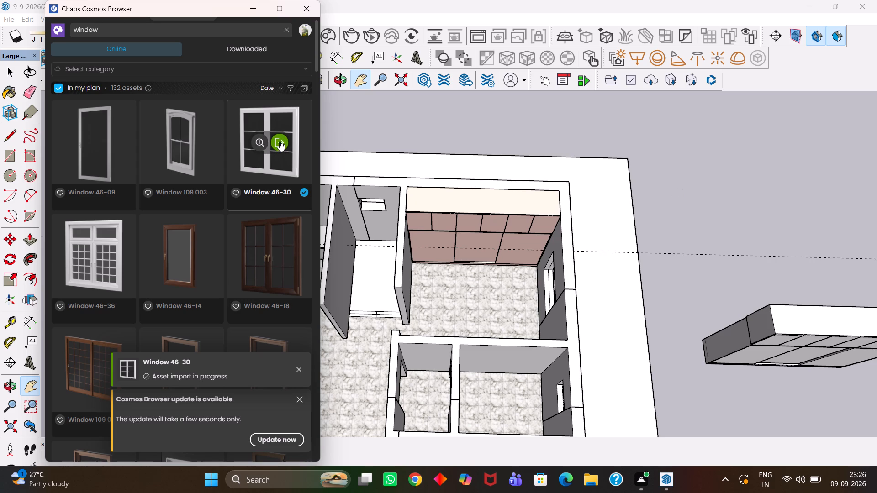
{"action": "left_click_drag", "start_coordinate": [280, 141], "coordinate": [651, 199]}
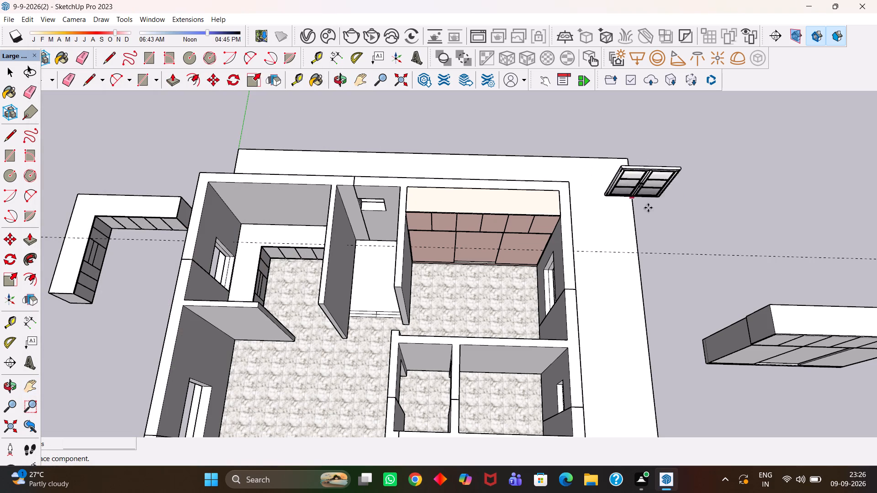
{"action": "left_click", "coordinate": [694, 226]}
Delete the glass panes from both sashes inside the imported Window 46-30 component, leaving only the frame.
{"action": "scroll", "coordinate": [693, 228], "scroll_direction": "up", "scroll_amount": 9}
{"action": "scroll", "coordinate": [692, 234], "scroll_direction": "down", "scroll_amount": 5}
{"action": "key", "text": "h"}
{"action": "middle_click_drag", "start_coordinate": [689, 268], "coordinate": [688, 267]}
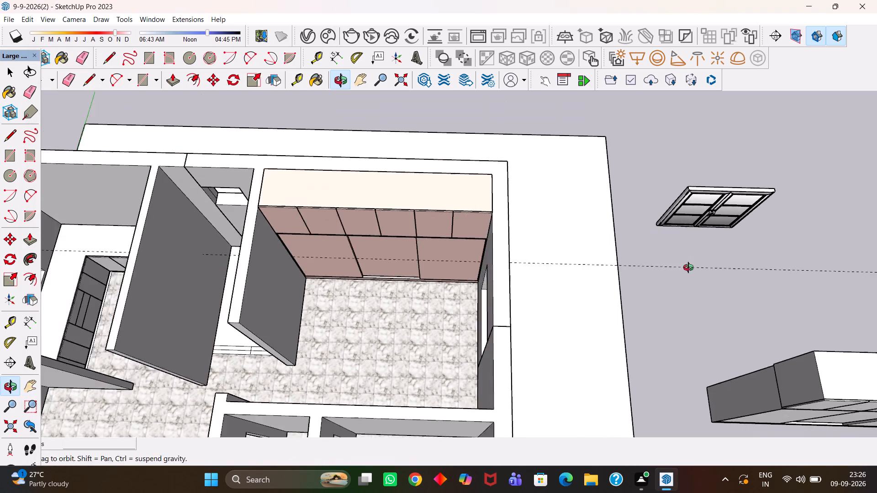
{"action": "middle_click_drag", "start_coordinate": [688, 267], "coordinate": [688, 231]}
{"action": "scroll", "coordinate": [688, 267], "scroll_direction": "up", "scroll_amount": 8}
{"action": "key", "text": "h"}
{"action": "left_click_drag", "start_coordinate": [712, 203], "coordinate": [602, 243]}
{"action": "scroll", "coordinate": [588, 249], "scroll_direction": "up", "scroll_amount": 3}
{"action": "key", "text": "space"}
{"action": "left_click", "coordinate": [574, 259]}
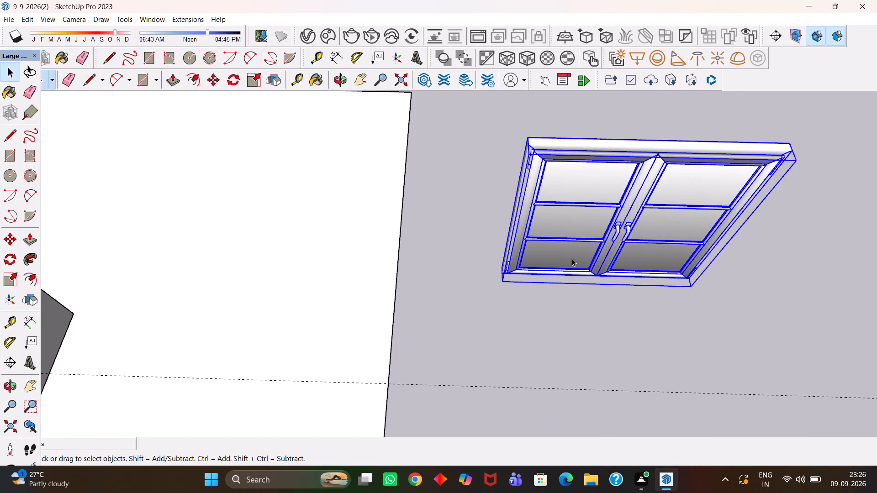
{"action": "left_click", "coordinate": [572, 258]}
{"action": "scroll", "coordinate": [568, 256], "scroll_direction": "up", "scroll_amount": 3}
{"action": "double_click", "coordinate": [568, 256]}
{"action": "left_click", "coordinate": [565, 252]}
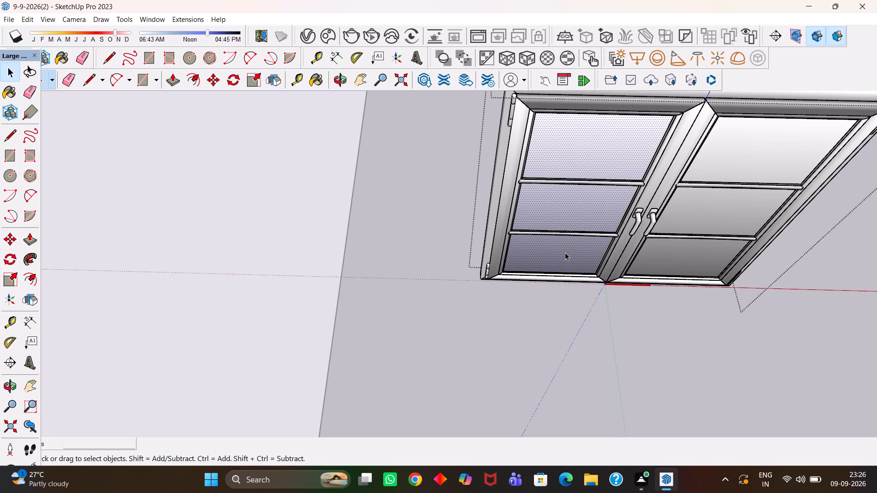
{"action": "key", "text": "Delete"}
{"action": "left_click", "coordinate": [565, 252]}
{"action": "key", "text": "Delete"}
{"action": "left_click", "coordinate": [565, 252]}
{"action": "key", "text": "Delete"}
{"action": "left_click", "coordinate": [650, 262]}
{"action": "key", "text": "Delete"}
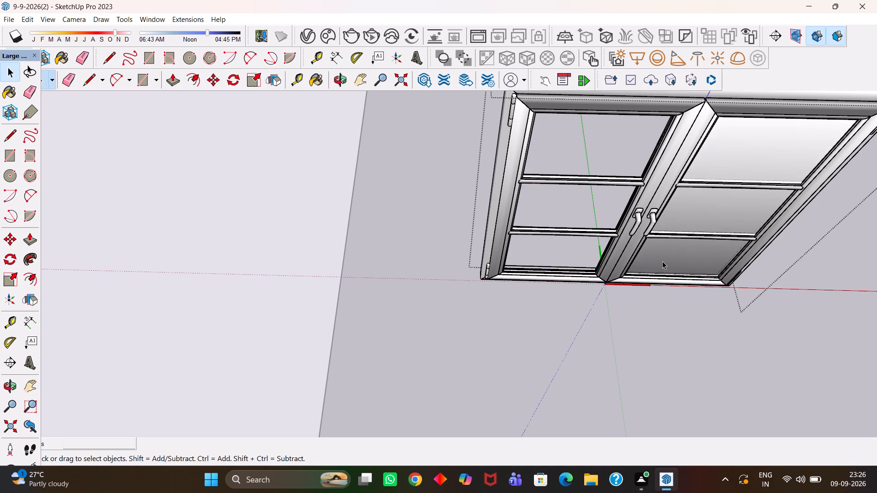
{"action": "left_click", "coordinate": [662, 261]}
{"action": "key", "text": "Delete"}
{"action": "left_click", "coordinate": [666, 261]}
{"action": "key", "text": "Delete"}
{"action": "left_click", "coordinate": [676, 328]}
Copy the glassless window by its bottom corner from outside onto the sill of the wardrobe bedroom's window opening.
{"action": "scroll", "coordinate": [617, 309], "scroll_direction": "down", "scroll_amount": 6}
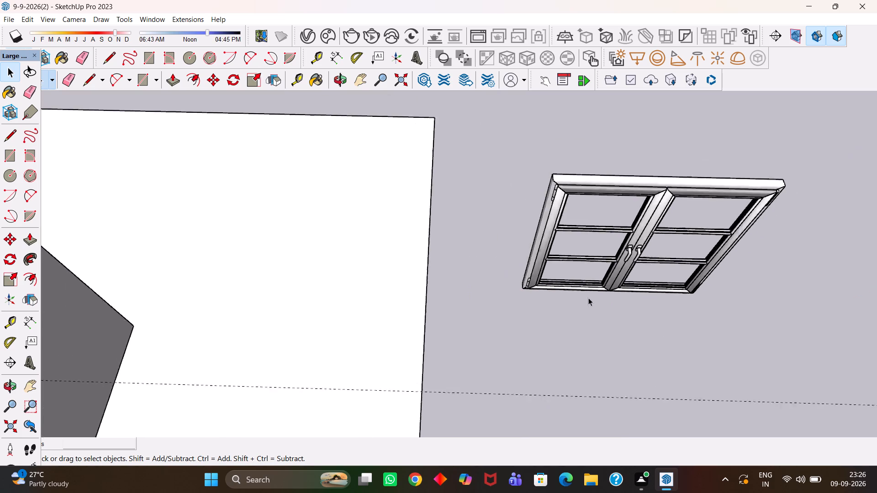
{"action": "scroll", "coordinate": [588, 298], "scroll_direction": "down", "scroll_amount": 3}
{"action": "middle_click_drag", "start_coordinate": [588, 298], "coordinate": [595, 308]}
{"action": "scroll", "coordinate": [588, 298], "scroll_direction": "up", "scroll_amount": 1}
{"action": "scroll", "coordinate": [595, 308], "scroll_direction": "down", "scroll_amount": 5}
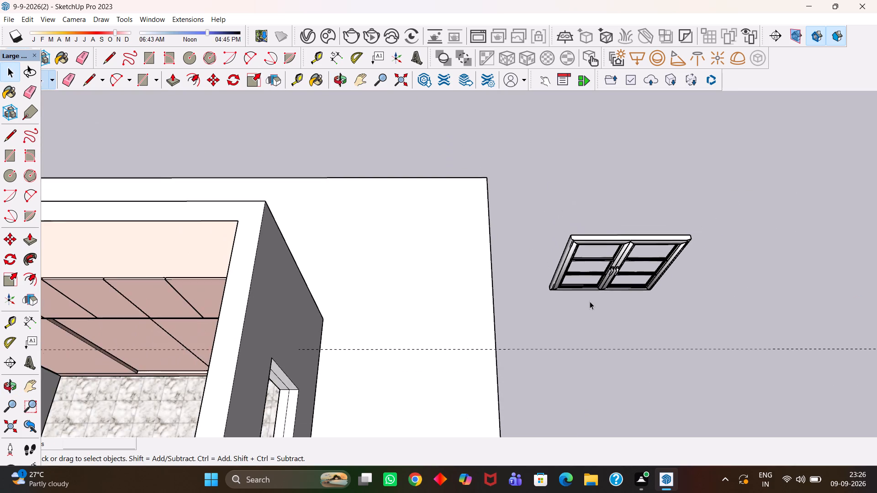
{"action": "middle_click", "coordinate": [590, 301]}
{"action": "scroll", "coordinate": [589, 302], "scroll_direction": "up", "scroll_amount": 3}
{"action": "key", "text": "space"}
{"action": "left_click", "coordinate": [605, 313]}
{"action": "left_click", "coordinate": [632, 233]}
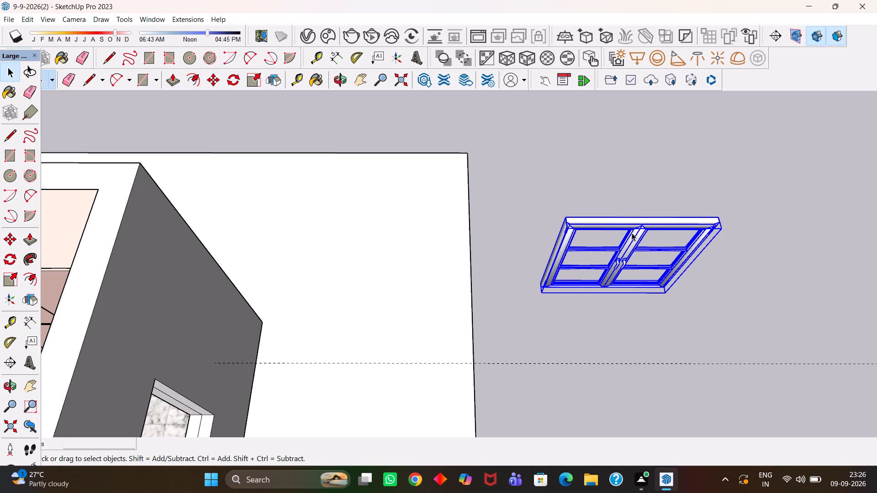
{"action": "scroll", "coordinate": [632, 233], "scroll_direction": "down", "scroll_amount": 5}
{"action": "key", "text": "m"}
{"action": "scroll", "coordinate": [591, 269], "scroll_direction": "up", "scroll_amount": 5}
{"action": "left_click", "coordinate": [557, 279]}
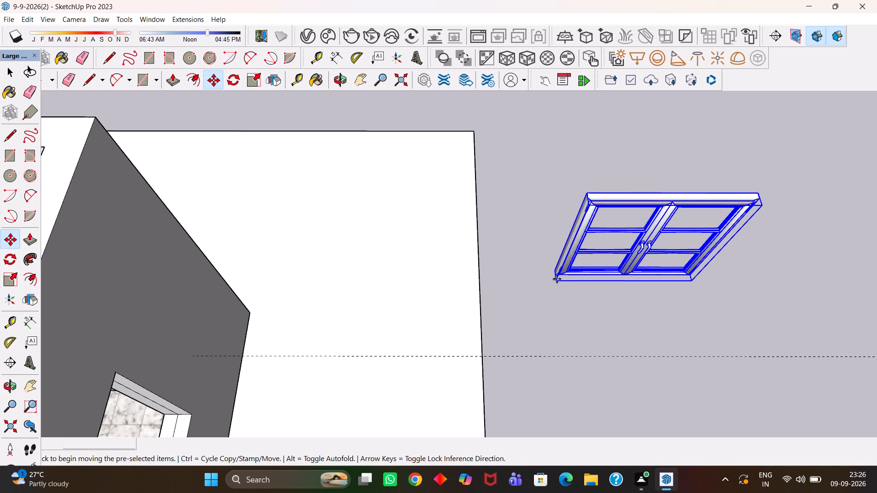
{"action": "key", "text": "h"}
{"action": "scroll", "coordinate": [470, 276], "scroll_direction": "down", "scroll_amount": 5}
{"action": "left_click_drag", "start_coordinate": [377, 271], "coordinate": [571, 266]}
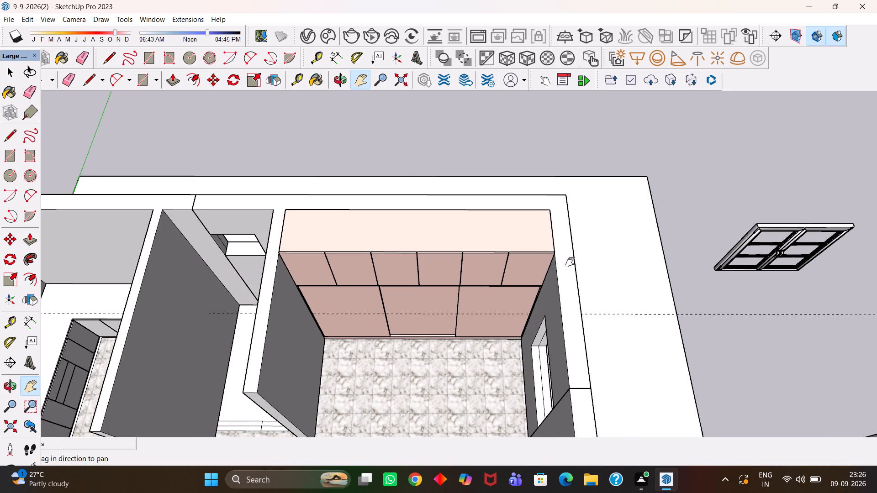
{"action": "scroll", "coordinate": [570, 262], "scroll_direction": "down", "scroll_amount": 1}
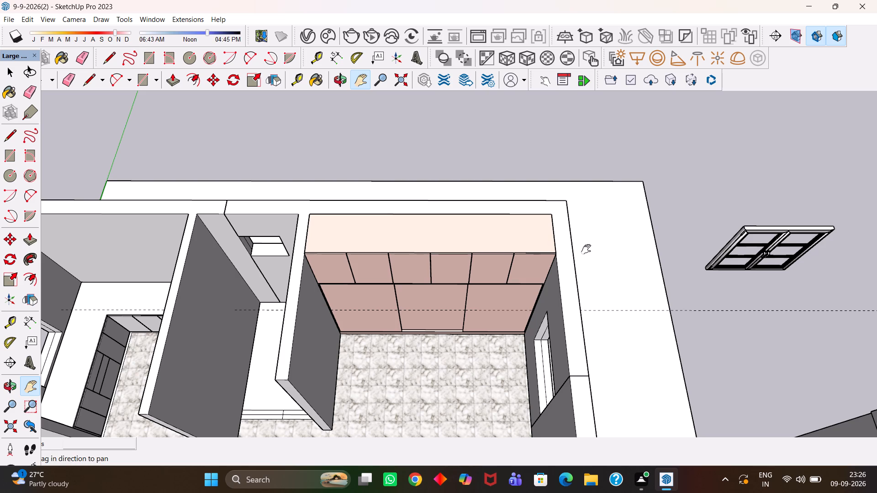
{"action": "scroll", "coordinate": [597, 255], "scroll_direction": "up", "scroll_amount": 1}
{"action": "scroll", "coordinate": [451, 246], "scroll_direction": "down", "scroll_amount": 3}
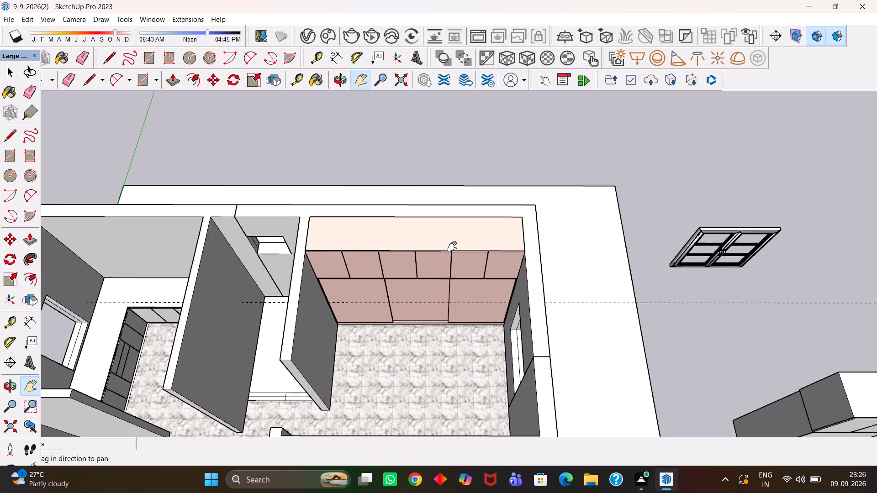
{"action": "scroll", "coordinate": [456, 249], "scroll_direction": "down", "scroll_amount": 2}
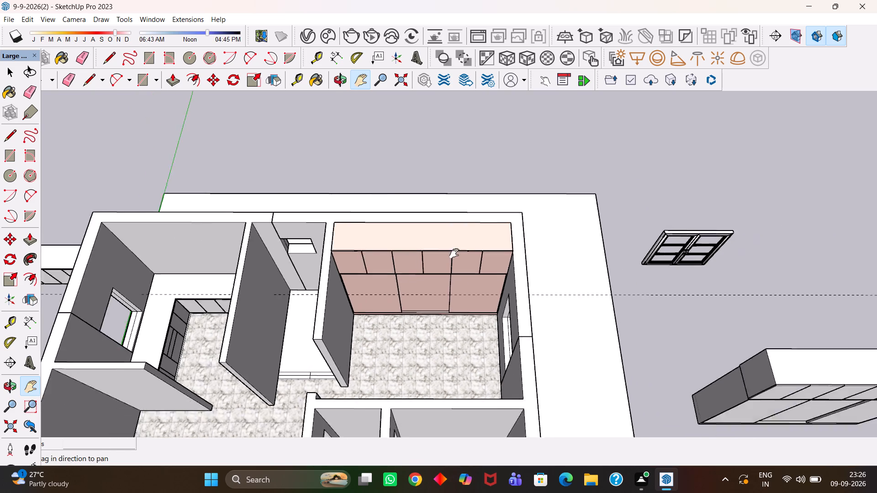
{"action": "scroll", "coordinate": [454, 253], "scroll_direction": "down", "scroll_amount": 3}
{"action": "scroll", "coordinate": [448, 259], "scroll_direction": "up", "scroll_amount": 5}
{"action": "left_click_drag", "start_coordinate": [469, 279], "coordinate": [511, 261]}
{"action": "scroll", "coordinate": [504, 260], "scroll_direction": "down", "scroll_amount": 4}
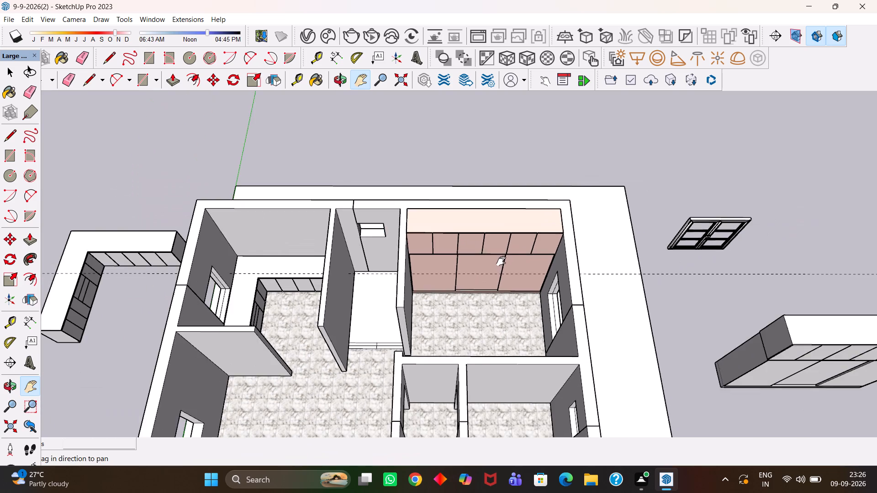
{"action": "middle_click_drag", "start_coordinate": [454, 269], "coordinate": [455, 296]}
{"action": "scroll", "coordinate": [457, 298], "scroll_direction": "up", "scroll_amount": 1}
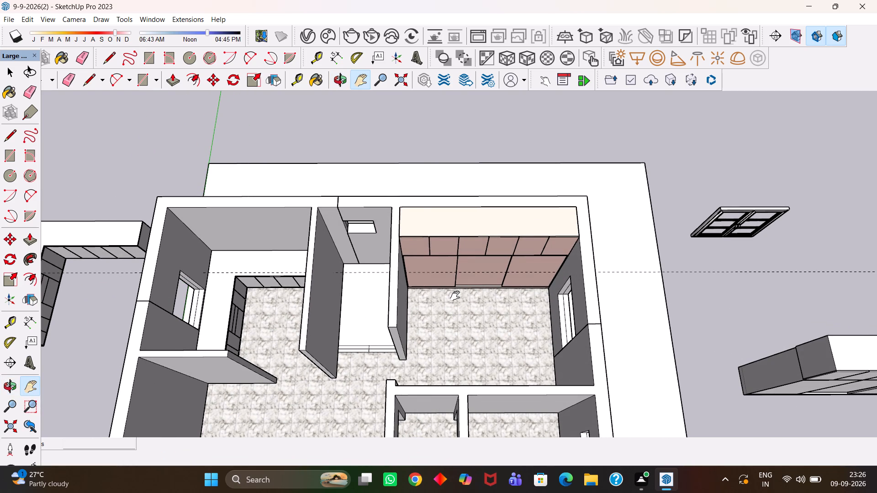
{"action": "scroll", "coordinate": [455, 296], "scroll_direction": "up", "scroll_amount": 4}
{"action": "scroll", "coordinate": [455, 296], "scroll_direction": "down", "scroll_amount": 5}
{"action": "left_click_drag", "start_coordinate": [421, 297], "coordinate": [516, 253]}
{"action": "scroll", "coordinate": [459, 257], "scroll_direction": "down", "scroll_amount": 3}
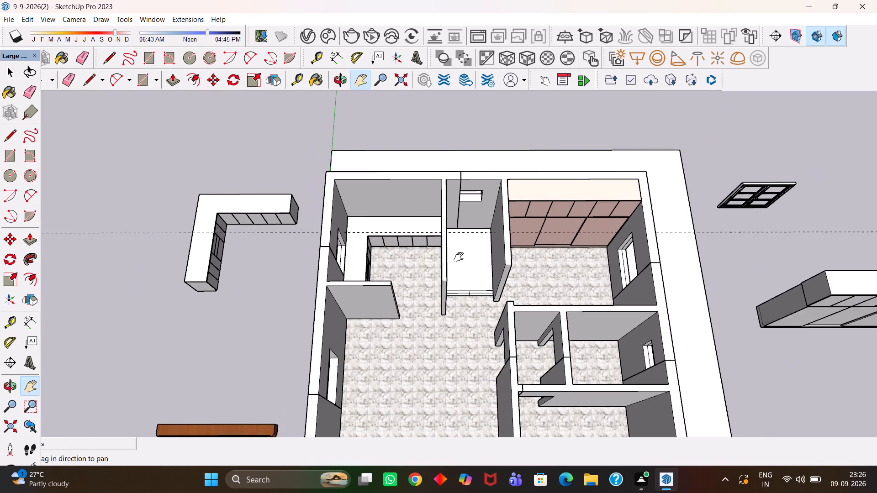
{"action": "scroll", "coordinate": [459, 257], "scroll_direction": "down", "scroll_amount": 1}
{"action": "scroll", "coordinate": [597, 262], "scroll_direction": "down", "scroll_amount": 1}
{"action": "scroll", "coordinate": [597, 262], "scroll_direction": "up", "scroll_amount": 13}
{"action": "key", "text": "Escape"}
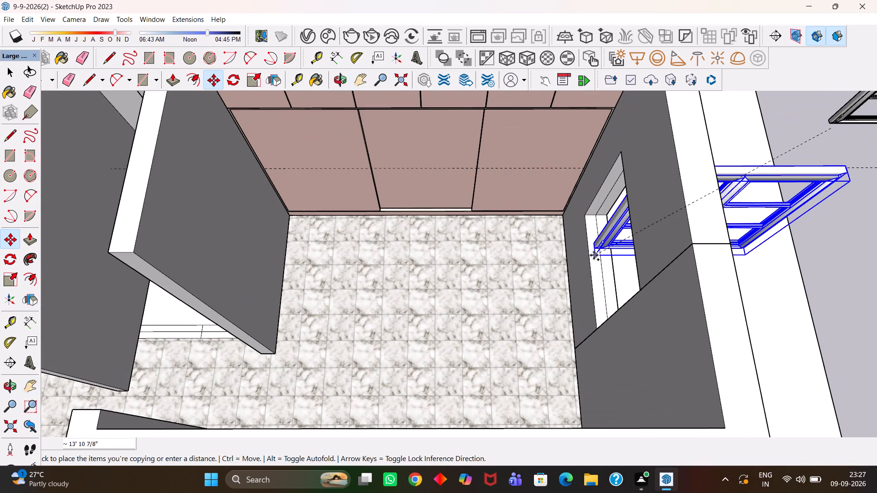
{"action": "left_click", "coordinate": [590, 255]}
Rotate the copied window 90° about its bottom corner so it runs parallel to the bedroom's window wall.
{"action": "scroll", "coordinate": [594, 254], "scroll_direction": "up", "scroll_amount": 11}
{"action": "key", "text": "h"}
{"action": "middle_click_drag", "start_coordinate": [584, 257], "coordinate": [619, 252]}
{"action": "scroll", "coordinate": [635, 225], "scroll_direction": "down", "scroll_amount": 4}
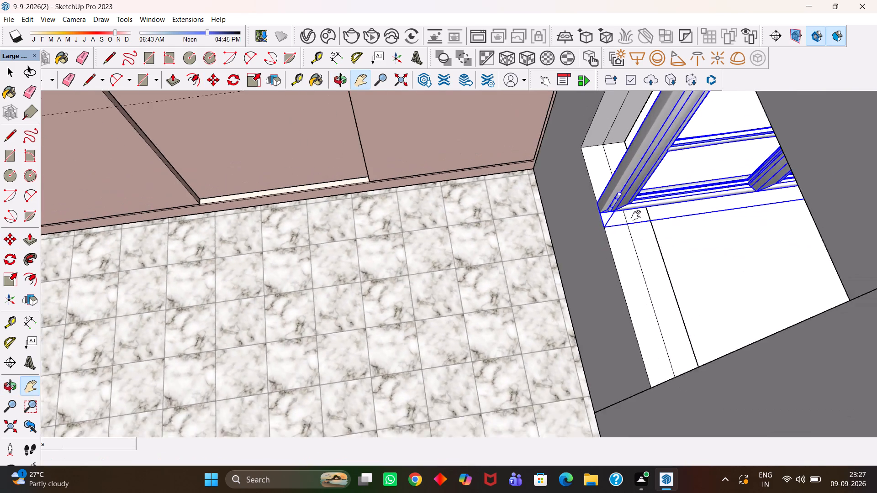
{"action": "left_click_drag", "start_coordinate": [636, 208], "coordinate": [557, 261]}
{"action": "middle_click_drag", "start_coordinate": [506, 263], "coordinate": [557, 258]}
{"action": "scroll", "coordinate": [554, 262], "scroll_direction": "up", "scroll_amount": 2}
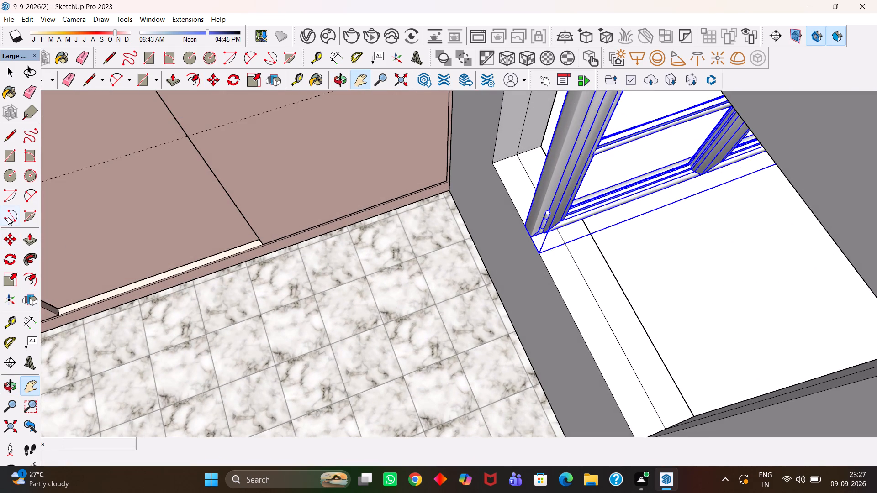
{"action": "left_click", "coordinate": [11, 261]}
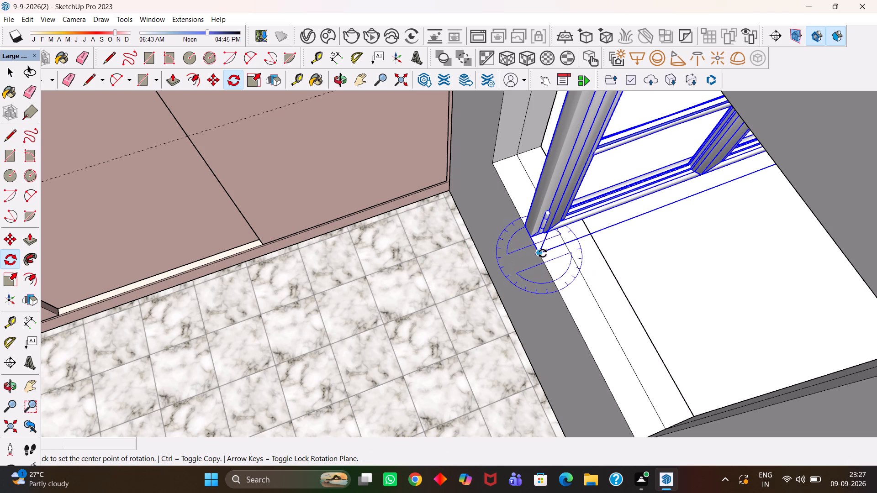
{"action": "left_click", "coordinate": [543, 253]}
{"action": "left_click", "coordinate": [502, 266]}
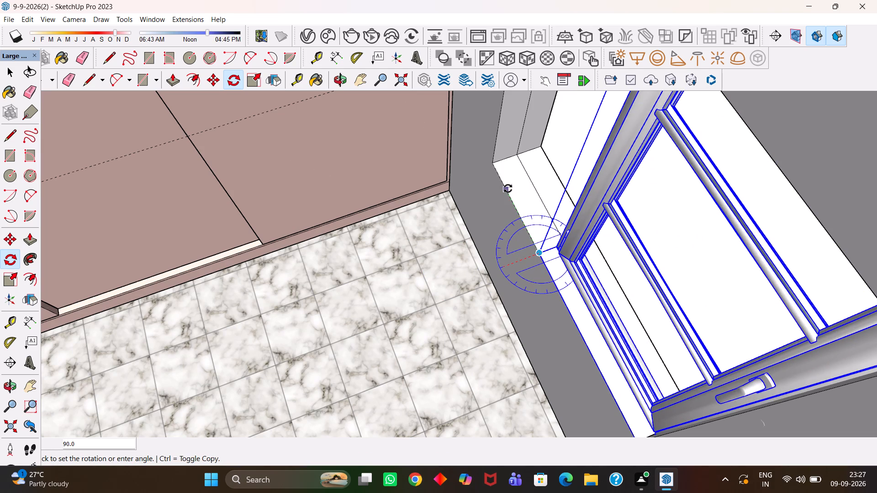
{"action": "left_click", "coordinate": [508, 189]}
Move the rotated window about 1' 6" along the wall to the opening's bottom corner nearest the wardrobe.
{"action": "scroll", "coordinate": [505, 202], "scroll_direction": "down", "scroll_amount": 5}
{"action": "scroll", "coordinate": [496, 228], "scroll_direction": "up", "scroll_amount": 1}
{"action": "middle_click_drag", "start_coordinate": [496, 229], "coordinate": [591, 244]}
{"action": "key", "text": "h"}
{"action": "scroll", "coordinate": [593, 244], "scroll_direction": "up", "scroll_amount": 1}
{"action": "left_click_drag", "start_coordinate": [610, 224], "coordinate": [527, 244]}
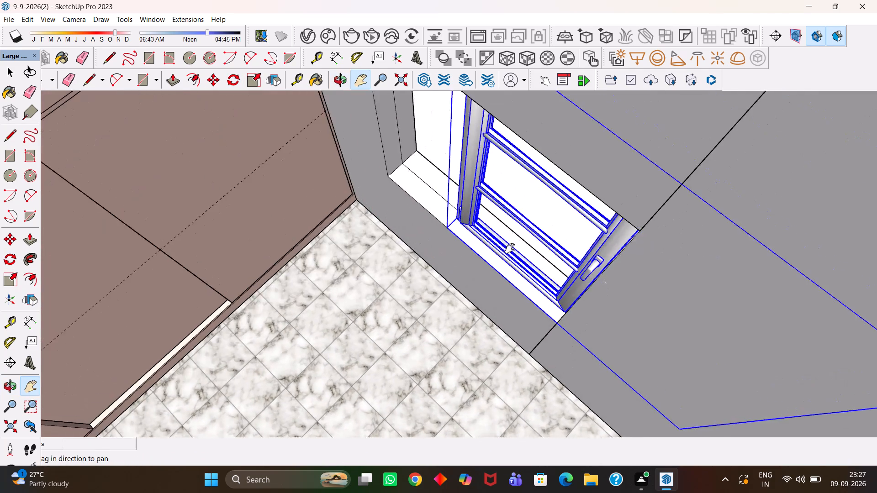
{"action": "scroll", "coordinate": [499, 257], "scroll_direction": "down", "scroll_amount": 3}
{"action": "middle_click_drag", "start_coordinate": [469, 269], "coordinate": [583, 239]}
{"action": "scroll", "coordinate": [576, 243], "scroll_direction": "up", "scroll_amount": 1}
{"action": "key", "text": "h"}
{"action": "left_click_drag", "start_coordinate": [579, 220], "coordinate": [525, 275]}
{"action": "middle_click_drag", "start_coordinate": [468, 275], "coordinate": [495, 269]}
{"action": "scroll", "coordinate": [495, 269], "scroll_direction": "up", "scroll_amount": 1}
{"action": "key", "text": "m"}
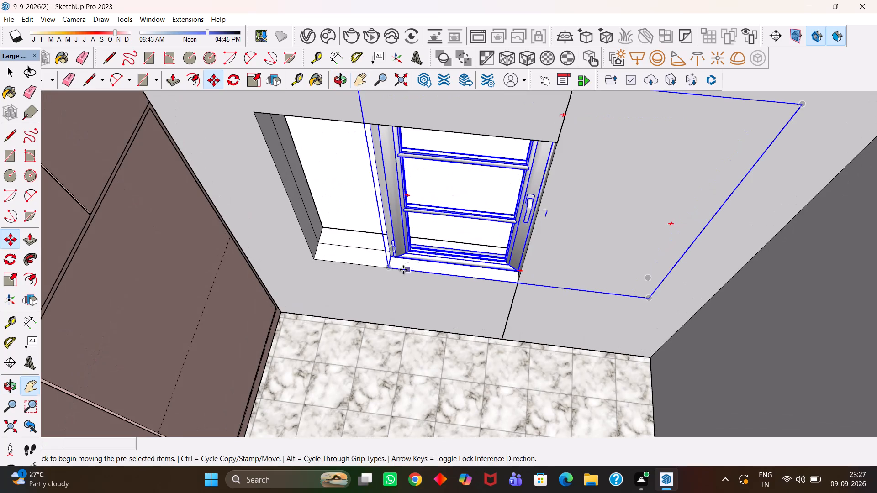
{"action": "left_click", "coordinate": [391, 268]}
{"action": "left_click", "coordinate": [312, 257]}
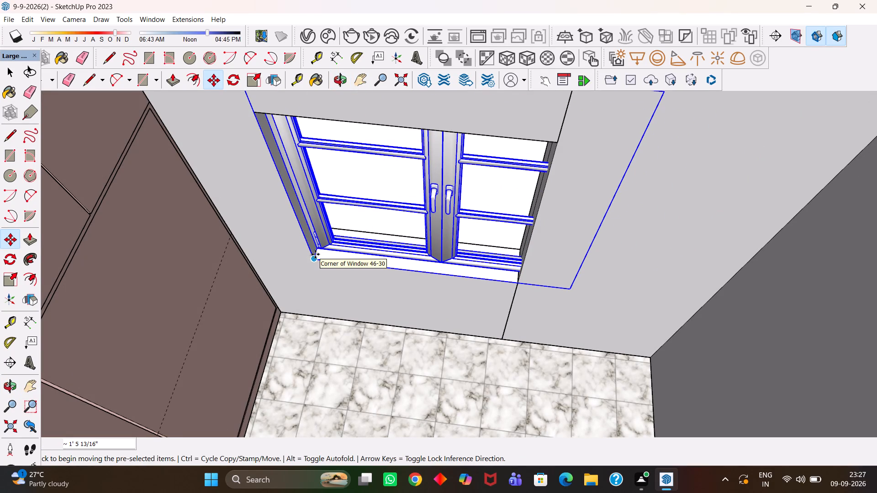
Scale the window's height by about 0.80 to meet the top edge of the wall opening.
{"action": "key", "text": "h"}
{"action": "scroll", "coordinate": [326, 254], "scroll_direction": "down", "scroll_amount": 4}
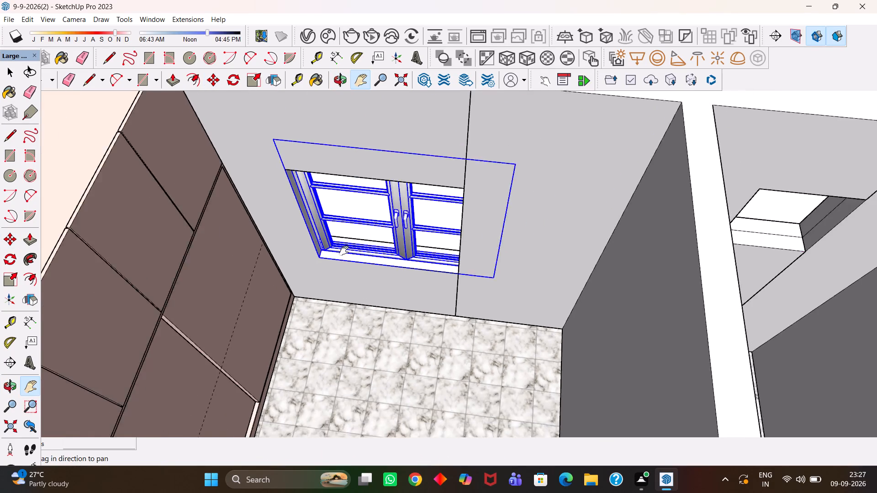
{"action": "scroll", "coordinate": [344, 251], "scroll_direction": "down", "scroll_amount": 3}
{"action": "left_click_drag", "start_coordinate": [357, 237], "coordinate": [373, 295]}
{"action": "middle_click_drag", "start_coordinate": [370, 296], "coordinate": [391, 277]}
{"action": "key", "text": "s"}
{"action": "scroll", "coordinate": [391, 276], "scroll_direction": "up", "scroll_amount": 3}
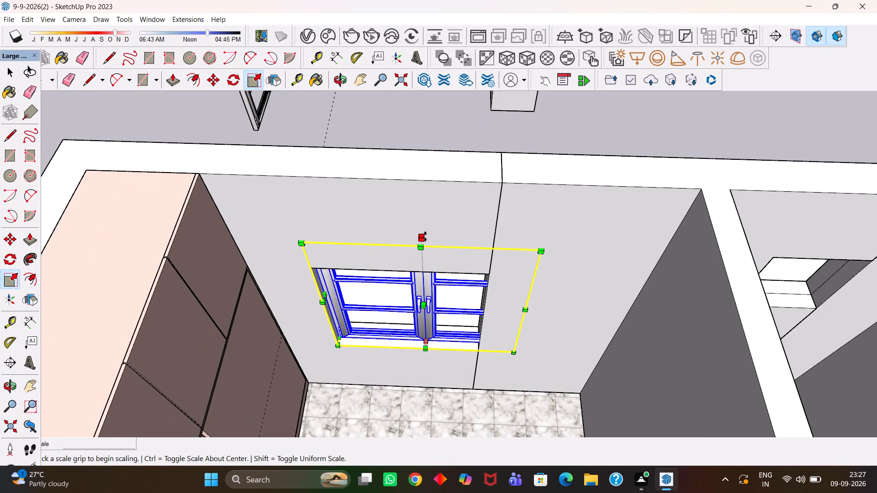
{"action": "left_click", "coordinate": [425, 236]}
{"action": "left_click", "coordinate": [417, 271]}
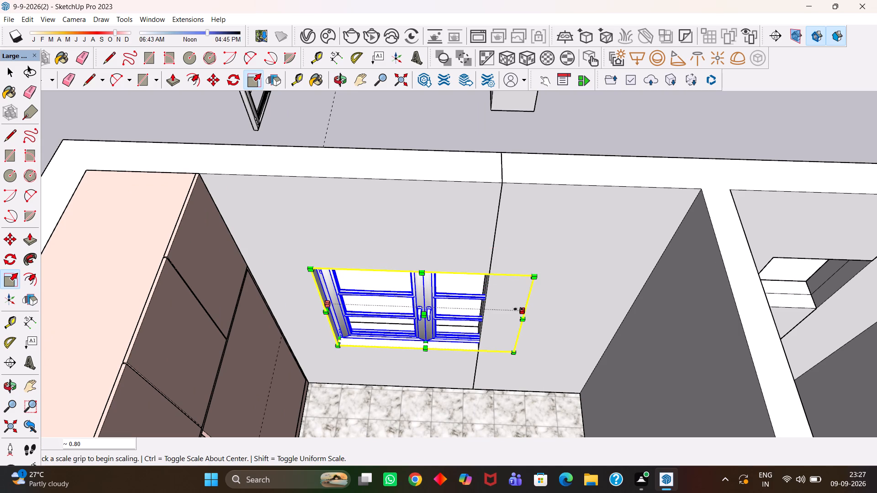
Scale the window's width by about 0.80 to meet the side edge of the bedroom's wall opening.
{"action": "left_click", "coordinate": [523, 309]}
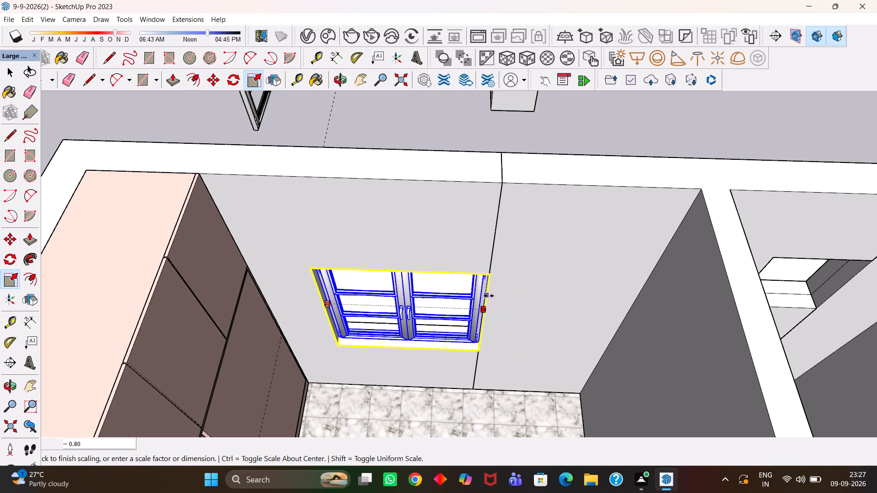
{"action": "left_click", "coordinate": [486, 293]}
Copy the fitted window by its bottom corner about 17' 9 1/2" into the window opening of the pink wardrobe's bedroom.
{"action": "scroll", "coordinate": [479, 294], "scroll_direction": "down", "scroll_amount": 4}
{"action": "key", "text": "m"}
{"action": "scroll", "coordinate": [476, 323], "scroll_direction": "up", "scroll_amount": 3}
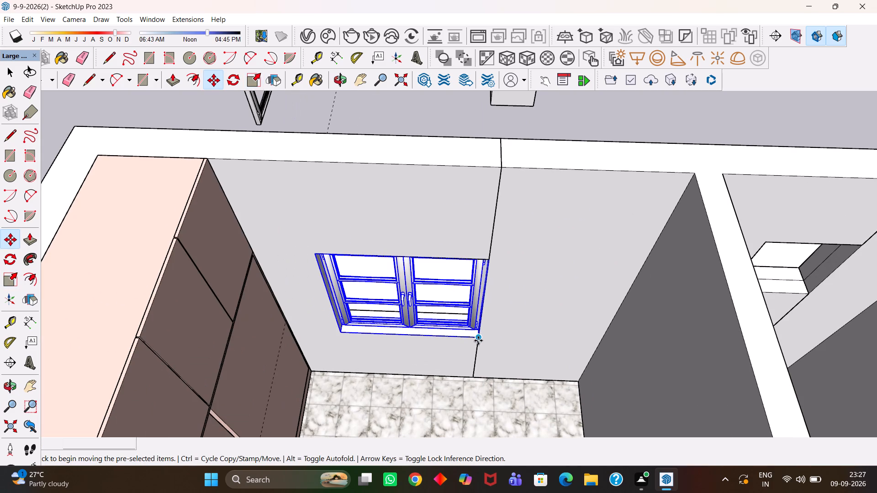
{"action": "left_click", "coordinate": [478, 341]}
{"action": "key", "text": "h"}
{"action": "scroll", "coordinate": [478, 333], "scroll_direction": "down", "scroll_amount": 6}
{"action": "left_click_drag", "start_coordinate": [647, 337], "coordinate": [481, 320]}
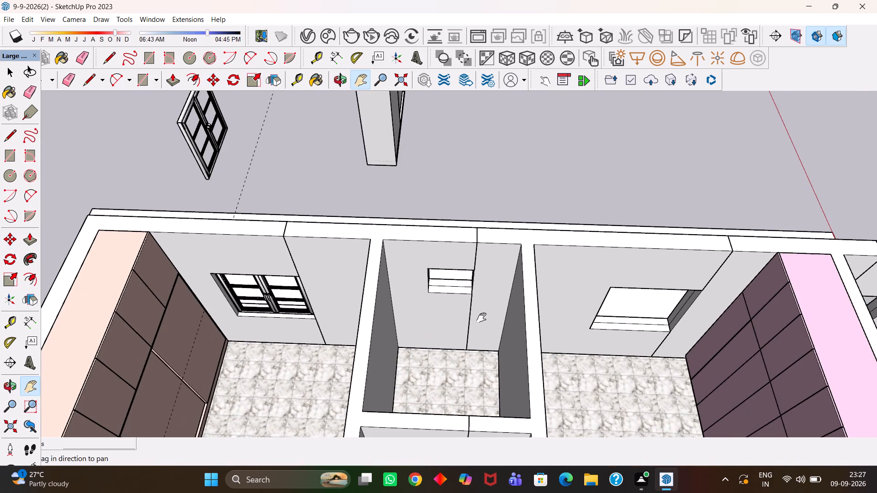
{"action": "left_click_drag", "start_coordinate": [651, 335], "coordinate": [496, 320]}
{"action": "scroll", "coordinate": [500, 319], "scroll_direction": "up", "scroll_amount": 3}
{"action": "key", "text": "Escape"}
{"action": "left_click", "coordinate": [514, 314]}
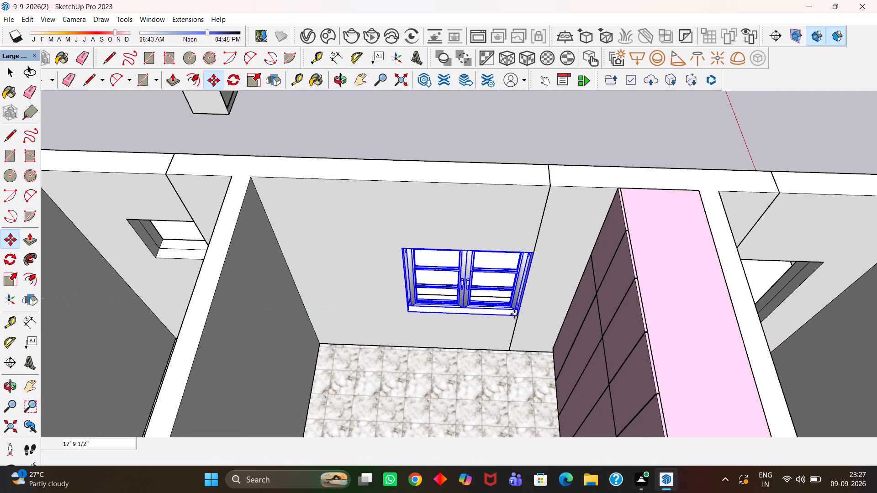
Copy the window by its bottom corner about 27' 4" across the house into the middle opening of the opposite outer wall.
{"action": "scroll", "coordinate": [514, 314], "scroll_direction": "up", "scroll_amount": 3}
{"action": "left_click", "coordinate": [518, 316]}
{"action": "scroll", "coordinate": [453, 306], "scroll_direction": "down", "scroll_amount": 7}
{"action": "key", "text": "h"}
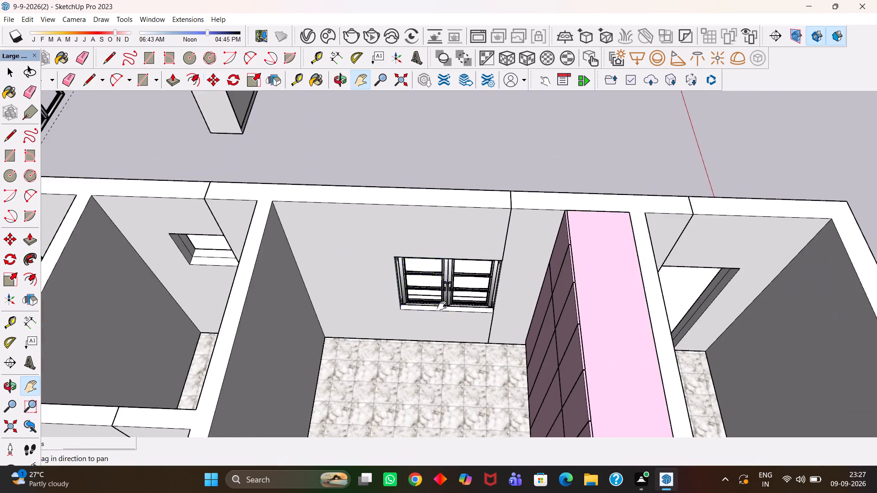
{"action": "scroll", "coordinate": [442, 306], "scroll_direction": "down", "scroll_amount": 3}
{"action": "scroll", "coordinate": [642, 336], "scroll_direction": "up", "scroll_amount": 4}
{"action": "scroll", "coordinate": [517, 313], "scroll_direction": "down", "scroll_amount": 5}
{"action": "left_click_drag", "start_coordinate": [401, 335], "coordinate": [516, 223]}
{"action": "scroll", "coordinate": [503, 238], "scroll_direction": "down", "scroll_amount": 4}
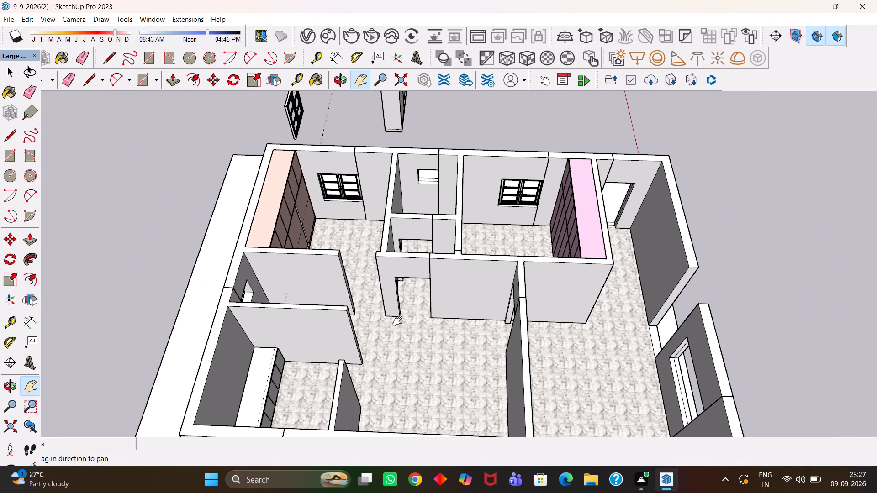
{"action": "middle_click_drag", "start_coordinate": [484, 284], "coordinate": [649, 297]}
{"action": "scroll", "coordinate": [485, 309], "scroll_direction": "up", "scroll_amount": 1}
{"action": "scroll", "coordinate": [647, 297], "scroll_direction": "down", "scroll_amount": 3}
{"action": "left_click_drag", "start_coordinate": [666, 342], "coordinate": [523, 236]}
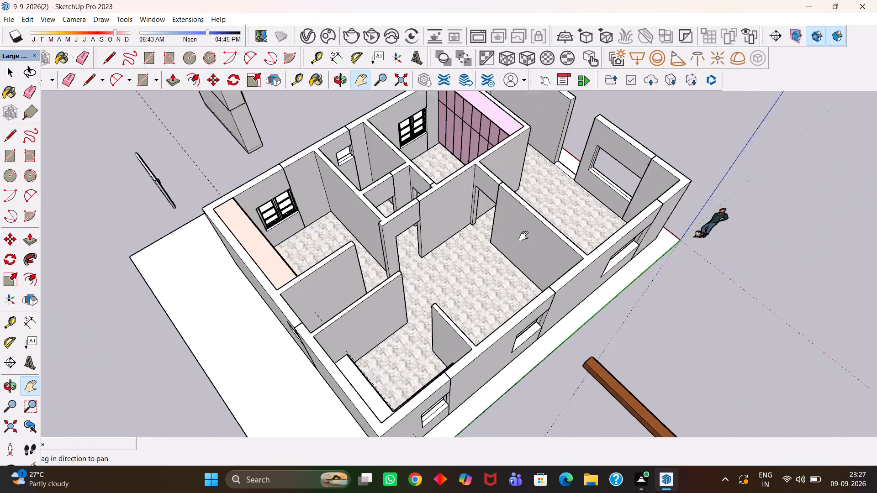
{"action": "left_click_drag", "start_coordinate": [523, 236], "coordinate": [519, 230]}
{"action": "middle_click_drag", "start_coordinate": [530, 271], "coordinate": [419, 230]}
{"action": "scroll", "coordinate": [444, 293], "scroll_direction": "up", "scroll_amount": 3}
{"action": "key", "text": "Escape"}
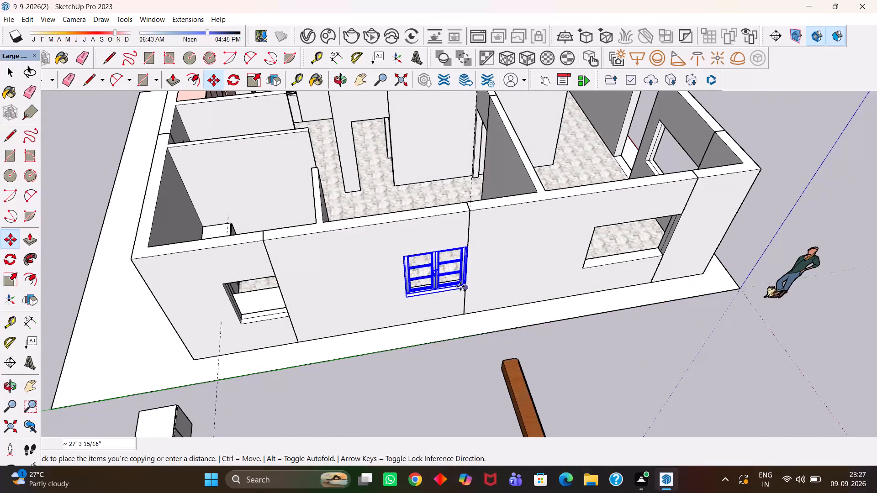
{"action": "left_click_drag", "start_coordinate": [460, 286], "coordinate": [466, 287]}
Copy the middle window by its bottom corner along the same outer wall into the kitchen's window opening.
{"action": "left_click", "coordinate": [466, 289]}
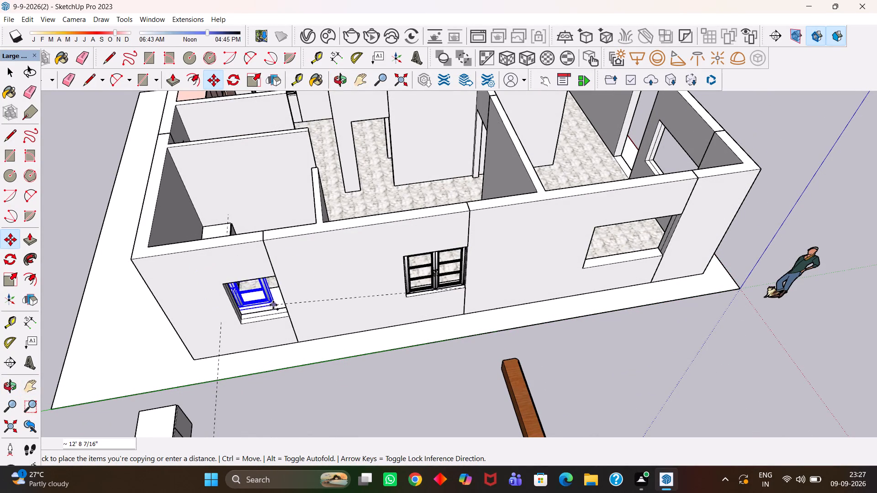
{"action": "left_click", "coordinate": [286, 314]}
Scale the kitchen window's width down to meet the far side edge of its wall opening.
{"action": "scroll", "coordinate": [275, 308], "scroll_direction": "up", "scroll_amount": 3}
{"action": "key", "text": "s"}
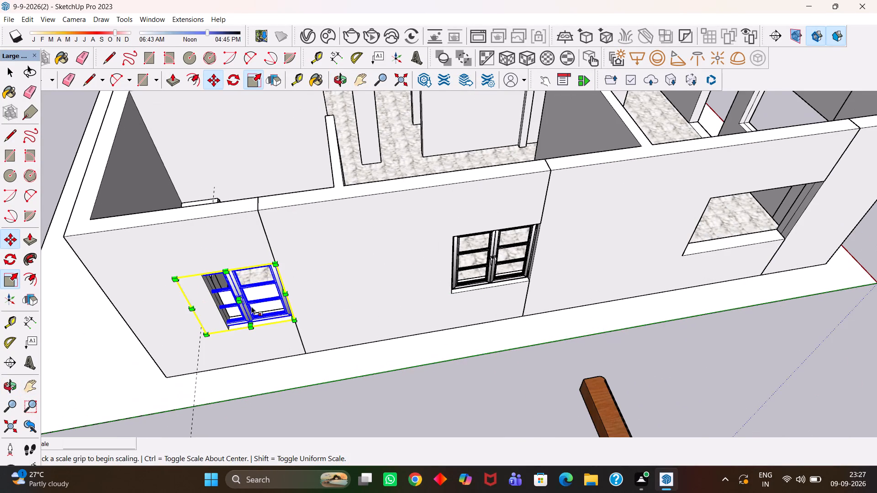
{"action": "scroll", "coordinate": [238, 300], "scroll_direction": "up", "scroll_amount": 2}
{"action": "left_click", "coordinate": [185, 302]}
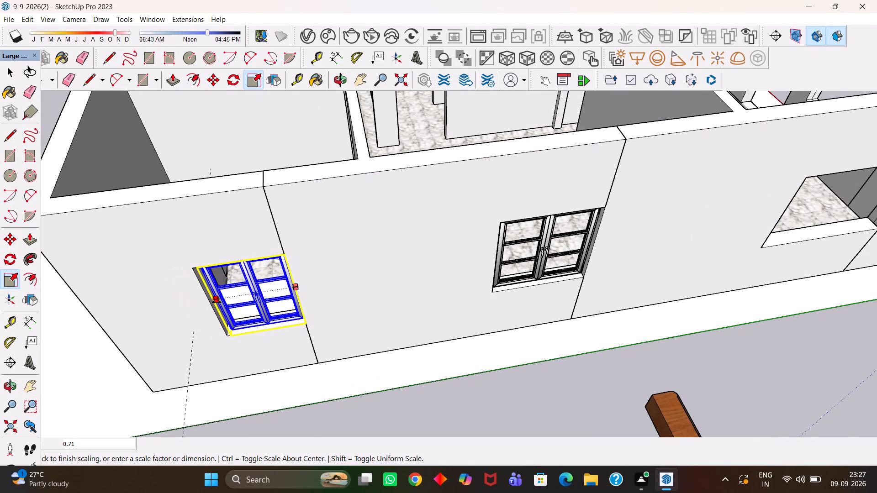
{"action": "left_click", "coordinate": [211, 303]}
Copy the kitchen window by its bottom corner along the outer wall to the bottom corner of the large window opening.
{"action": "key", "text": "m"}
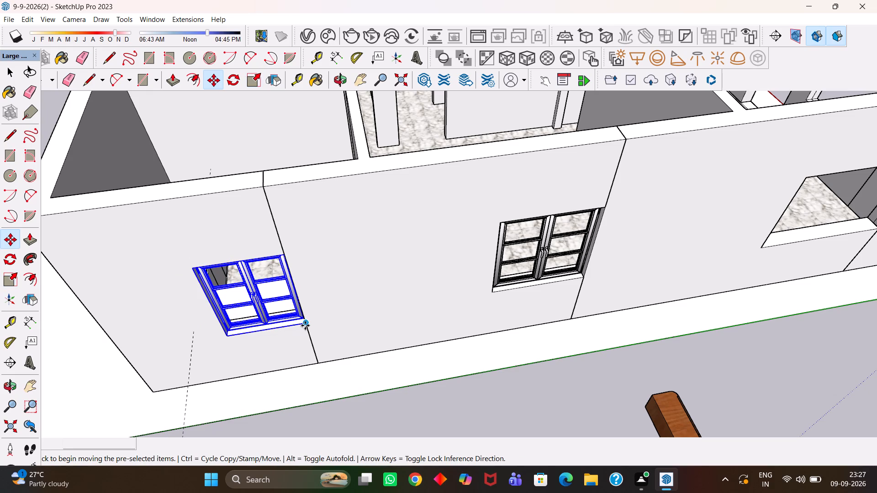
{"action": "left_click", "coordinate": [305, 325]}
{"action": "scroll", "coordinate": [424, 322], "scroll_direction": "down", "scroll_amount": 5}
{"action": "scroll", "coordinate": [668, 288], "scroll_direction": "up", "scroll_amount": 3}
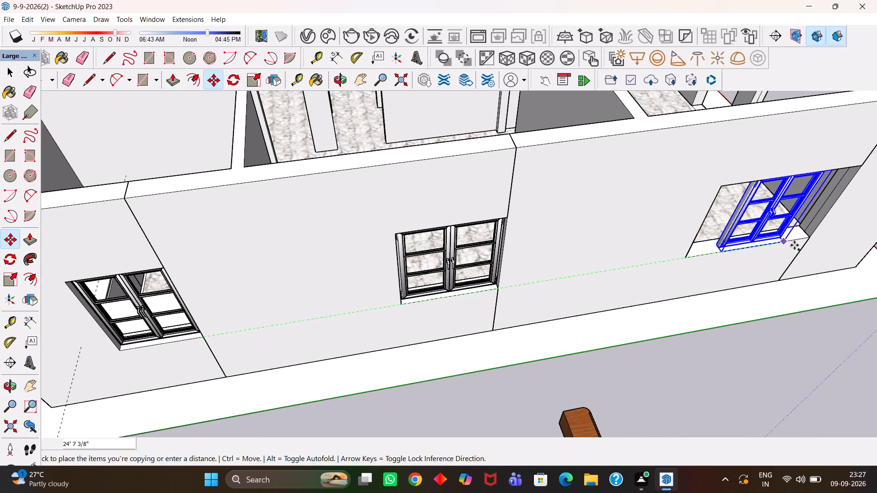
{"action": "left_click", "coordinate": [809, 239]}
Scale the copied window's width up to fill the large wall opening to its far side edge.
{"action": "key", "text": "h"}
{"action": "left_click_drag", "start_coordinate": [798, 229], "coordinate": [550, 299]}
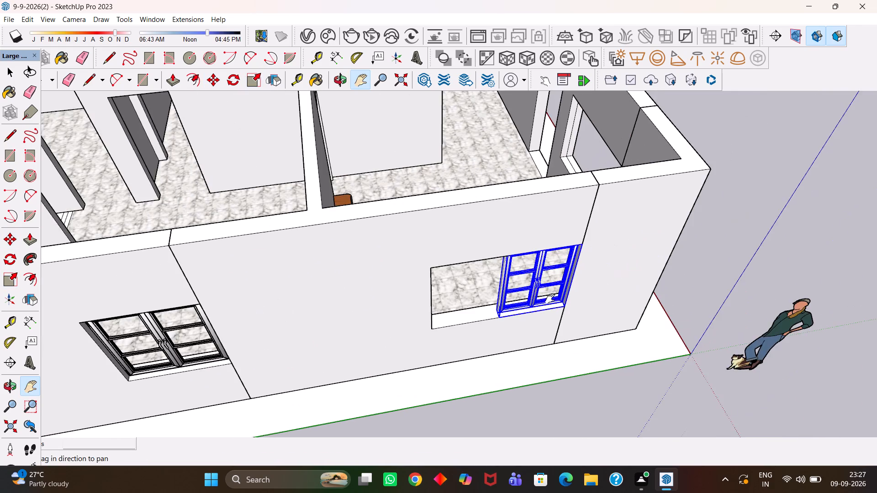
{"action": "scroll", "coordinate": [522, 298], "scroll_direction": "up", "scroll_amount": 2}
{"action": "scroll", "coordinate": [522, 298], "scroll_direction": "down", "scroll_amount": 2}
{"action": "key", "text": "s"}
{"action": "scroll", "coordinate": [521, 297], "scroll_direction": "up", "scroll_amount": 3}
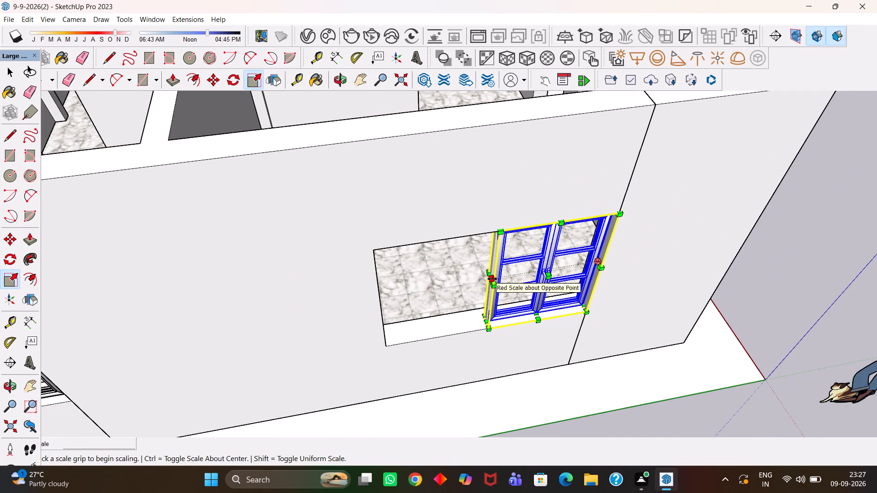
{"action": "left_click", "coordinate": [492, 279]}
{"action": "left_click", "coordinate": [383, 285]}
{"action": "scroll", "coordinate": [383, 286], "scroll_direction": "down", "scroll_amount": 5}
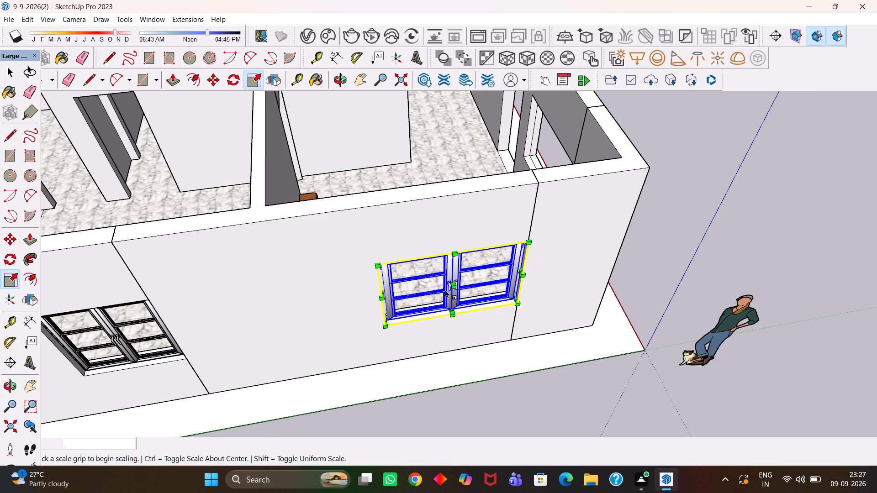
Copy the widened window by its bottom corner to the free space outside the house, beyond the adjoining side wall.
{"action": "key", "text": "m"}
{"action": "scroll", "coordinate": [450, 296], "scroll_direction": "down", "scroll_amount": 4}
{"action": "scroll", "coordinate": [442, 295], "scroll_direction": "up", "scroll_amount": 3}
{"action": "scroll", "coordinate": [449, 294], "scroll_direction": "down", "scroll_amount": 2}
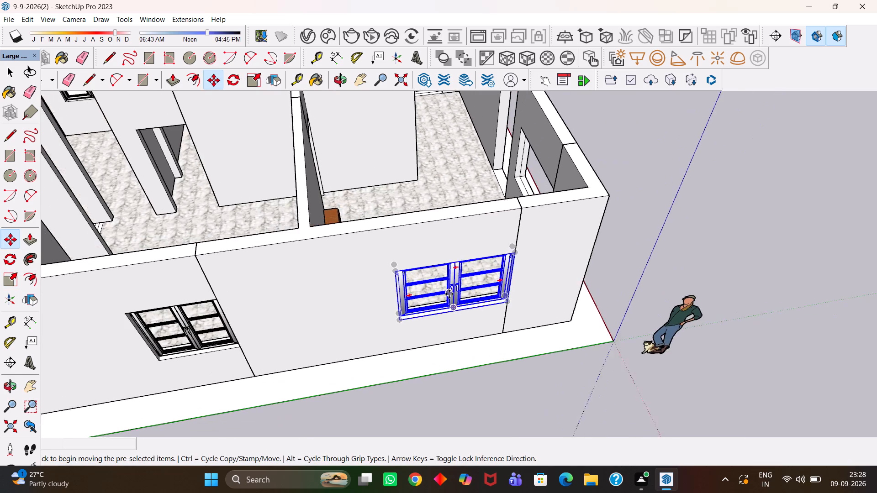
{"action": "scroll", "coordinate": [449, 294], "scroll_direction": "down", "scroll_amount": 4}
{"action": "key", "text": "h"}
{"action": "middle_click_drag", "start_coordinate": [465, 284], "coordinate": [438, 334]}
{"action": "scroll", "coordinate": [440, 328], "scroll_direction": "up", "scroll_amount": 2}
{"action": "scroll", "coordinate": [438, 337], "scroll_direction": "down", "scroll_amount": 3}
{"action": "scroll", "coordinate": [460, 331], "scroll_direction": "up", "scroll_amount": 1}
{"action": "middle_click_drag", "start_coordinate": [460, 331], "coordinate": [451, 328]}
{"action": "scroll", "coordinate": [451, 328], "scroll_direction": "up", "scroll_amount": 2}
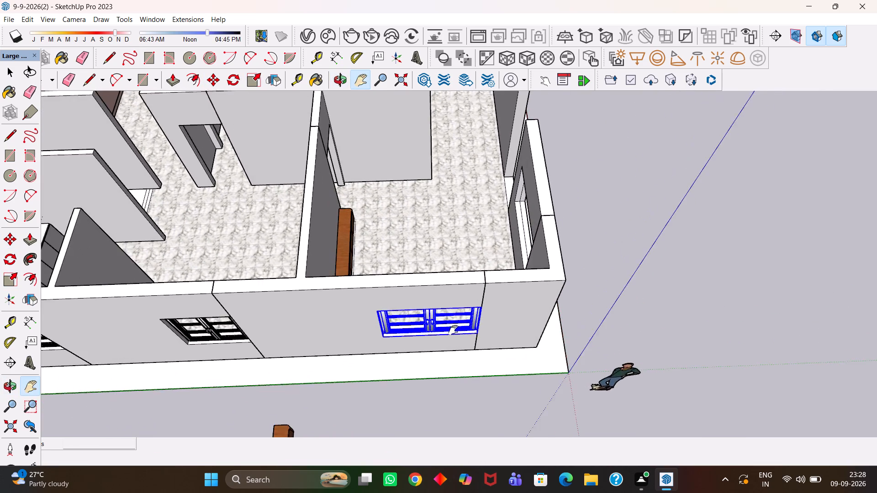
{"action": "scroll", "coordinate": [453, 330], "scroll_direction": "up", "scroll_amount": 2}
{"action": "key", "text": "m"}
{"action": "left_click", "coordinate": [480, 333]}
{"action": "scroll", "coordinate": [522, 315], "scroll_direction": "down", "scroll_amount": 4}
{"action": "key", "text": "h"}
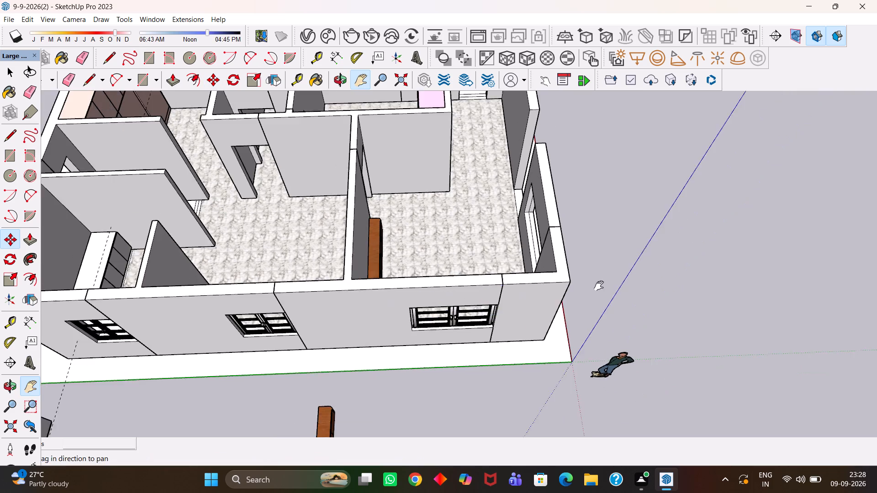
{"action": "left_click_drag", "start_coordinate": [600, 283], "coordinate": [461, 308]}
{"action": "key", "text": "Escape"}
{"action": "left_click", "coordinate": [596, 294]}
Rotate the free-standing window 90° about its bottom corner so it runs parallel to the side wall.
{"action": "scroll", "coordinate": [567, 298], "scroll_direction": "up", "scroll_amount": 3}
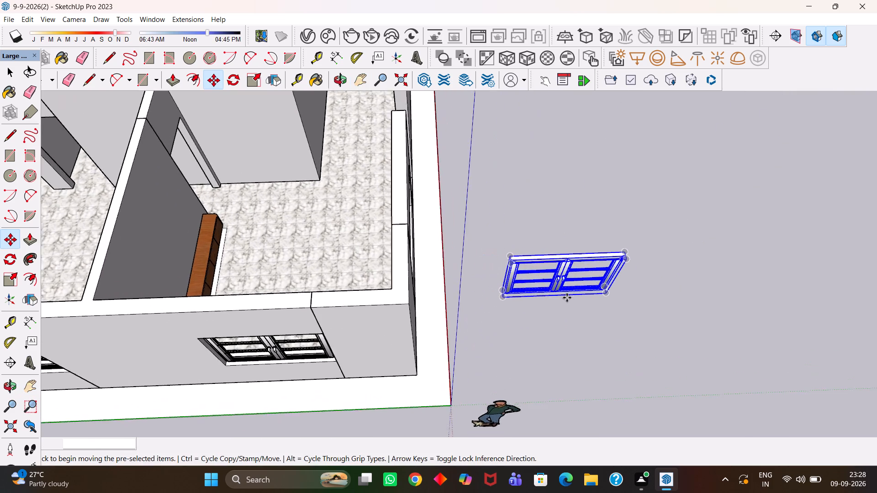
{"action": "scroll", "coordinate": [567, 298], "scroll_direction": "up", "scroll_amount": 3}
{"action": "key", "text": "h"}
{"action": "scroll", "coordinate": [567, 298], "scroll_direction": "down", "scroll_amount": 3}
{"action": "left_click_drag", "start_coordinate": [574, 284], "coordinate": [544, 339]}
{"action": "middle_click_drag", "start_coordinate": [553, 368], "coordinate": [523, 330]}
{"action": "scroll", "coordinate": [526, 342], "scroll_direction": "up", "scroll_amount": 4}
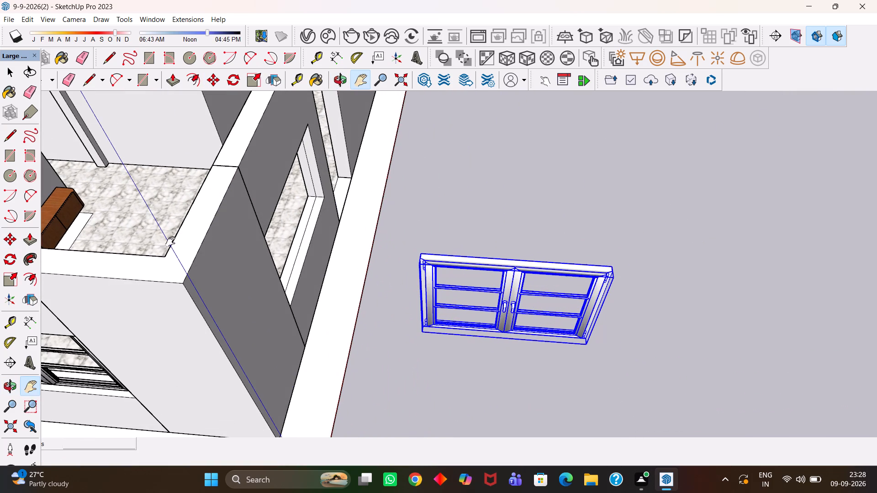
{"action": "left_click", "coordinate": [10, 254]}
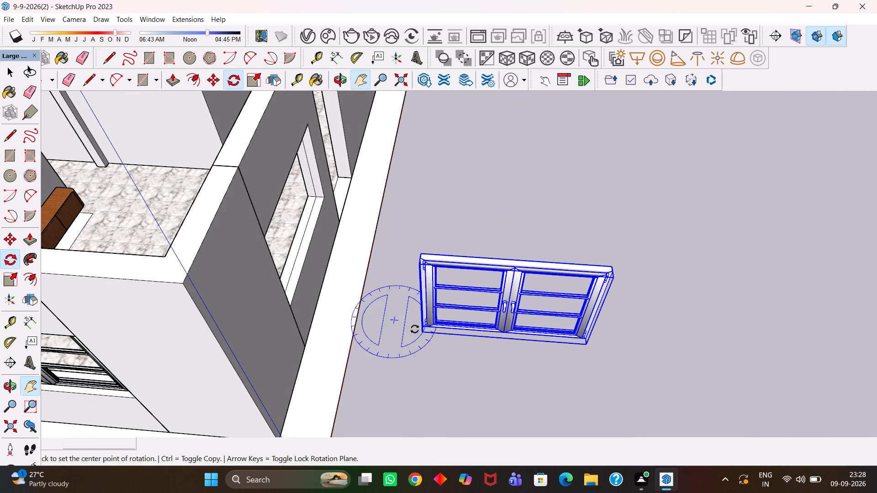
{"action": "scroll", "coordinate": [443, 346], "scroll_direction": "up", "scroll_amount": 3}
{"action": "left_click", "coordinate": [415, 325]}
{"action": "left_click", "coordinate": [408, 365]}
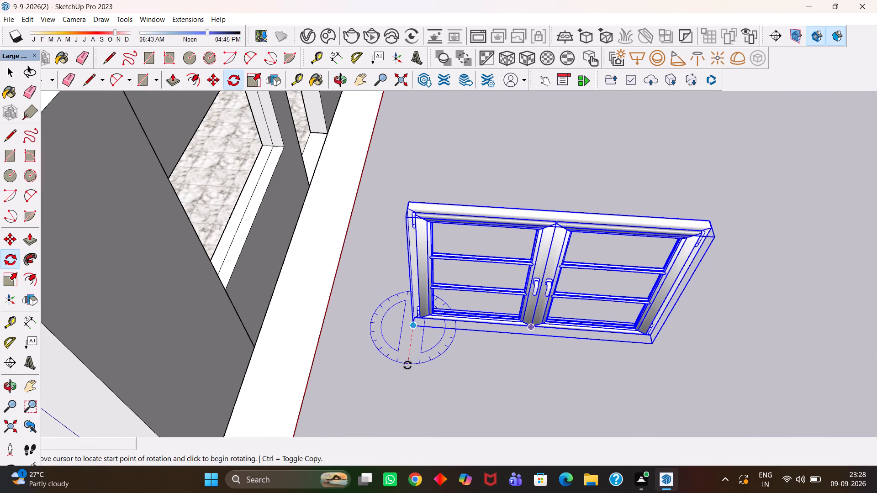
{"action": "left_click", "coordinate": [378, 319]}
Move the rotated window by its bottom corner about 8' 8 7/16" into the side wall's window opening.
{"action": "scroll", "coordinate": [407, 312], "scroll_direction": "down", "scroll_amount": 2}
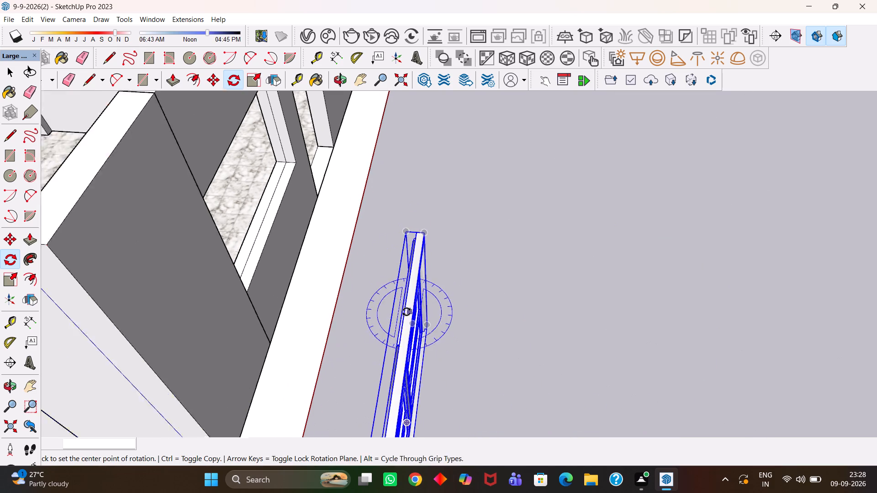
{"action": "scroll", "coordinate": [407, 312], "scroll_direction": "down", "scroll_amount": 8}
{"action": "middle_click_drag", "start_coordinate": [444, 323], "coordinate": [355, 332]}
{"action": "scroll", "coordinate": [444, 323], "scroll_direction": "up", "scroll_amount": 1}
{"action": "scroll", "coordinate": [354, 331], "scroll_direction": "up", "scroll_amount": 2}
{"action": "key", "text": "m"}
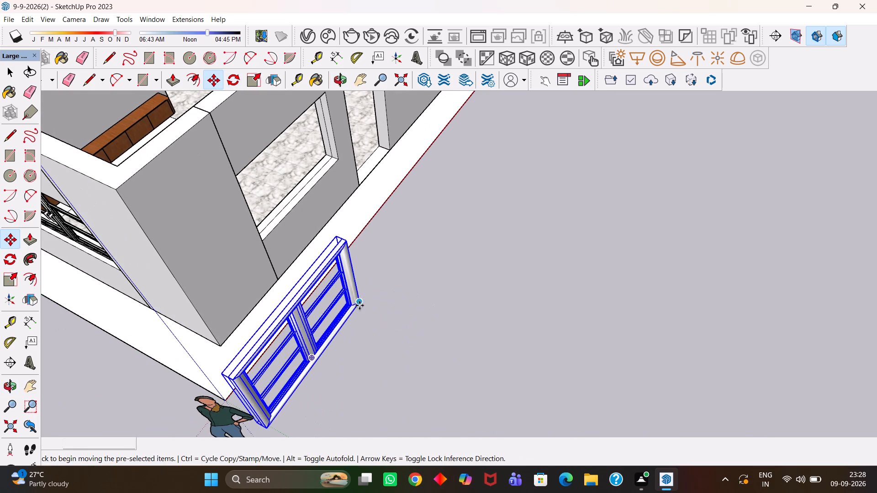
{"action": "left_click", "coordinate": [359, 305]}
{"action": "left_click", "coordinate": [337, 160]}
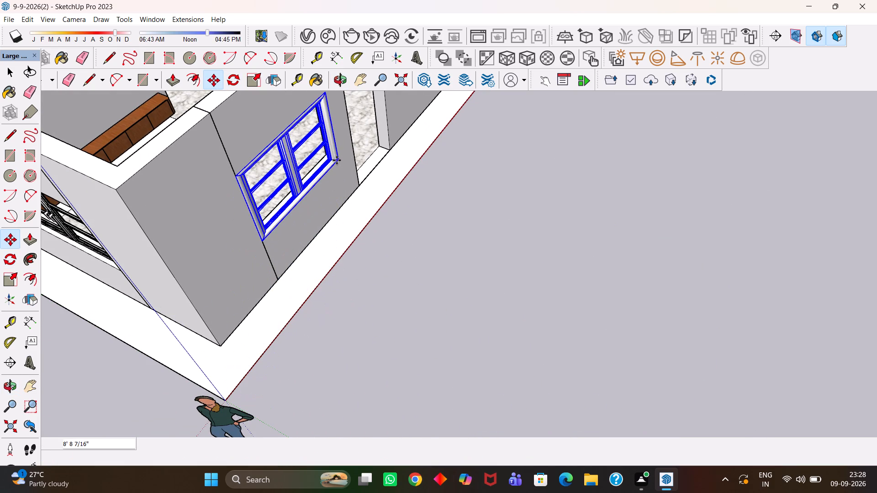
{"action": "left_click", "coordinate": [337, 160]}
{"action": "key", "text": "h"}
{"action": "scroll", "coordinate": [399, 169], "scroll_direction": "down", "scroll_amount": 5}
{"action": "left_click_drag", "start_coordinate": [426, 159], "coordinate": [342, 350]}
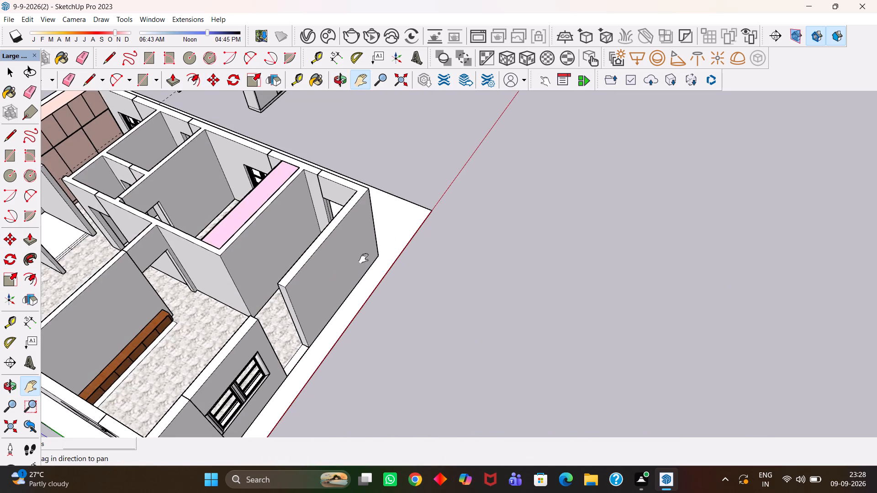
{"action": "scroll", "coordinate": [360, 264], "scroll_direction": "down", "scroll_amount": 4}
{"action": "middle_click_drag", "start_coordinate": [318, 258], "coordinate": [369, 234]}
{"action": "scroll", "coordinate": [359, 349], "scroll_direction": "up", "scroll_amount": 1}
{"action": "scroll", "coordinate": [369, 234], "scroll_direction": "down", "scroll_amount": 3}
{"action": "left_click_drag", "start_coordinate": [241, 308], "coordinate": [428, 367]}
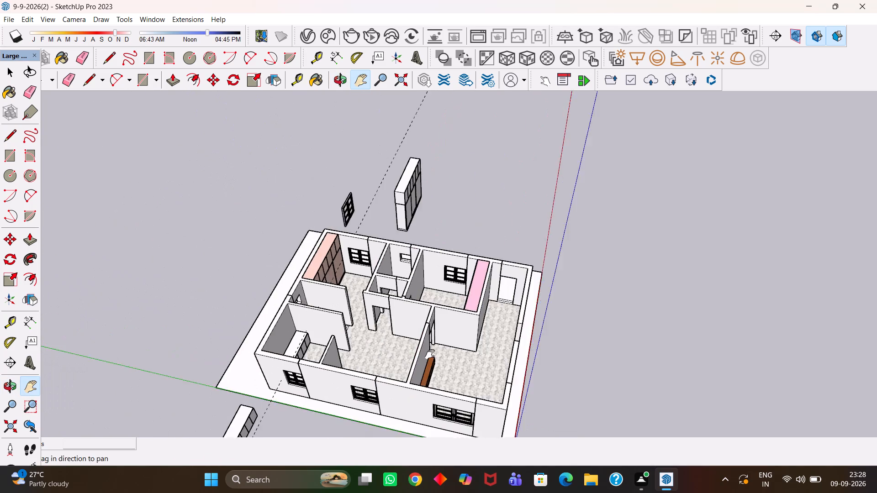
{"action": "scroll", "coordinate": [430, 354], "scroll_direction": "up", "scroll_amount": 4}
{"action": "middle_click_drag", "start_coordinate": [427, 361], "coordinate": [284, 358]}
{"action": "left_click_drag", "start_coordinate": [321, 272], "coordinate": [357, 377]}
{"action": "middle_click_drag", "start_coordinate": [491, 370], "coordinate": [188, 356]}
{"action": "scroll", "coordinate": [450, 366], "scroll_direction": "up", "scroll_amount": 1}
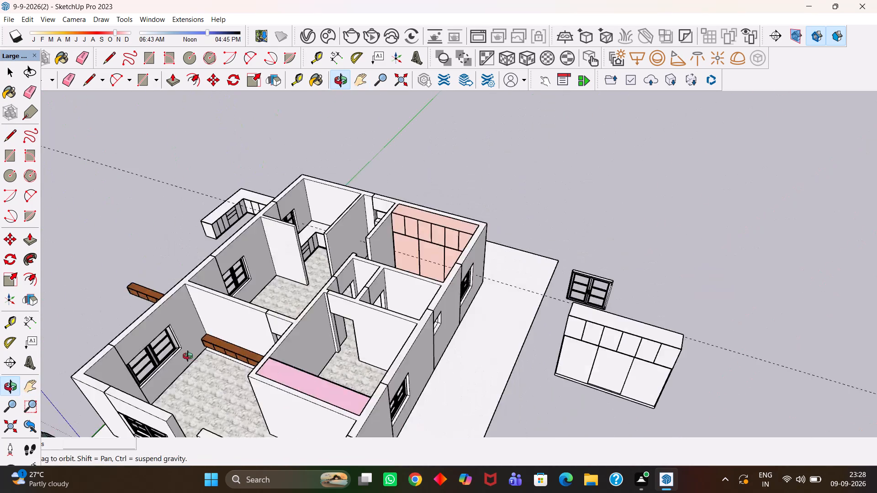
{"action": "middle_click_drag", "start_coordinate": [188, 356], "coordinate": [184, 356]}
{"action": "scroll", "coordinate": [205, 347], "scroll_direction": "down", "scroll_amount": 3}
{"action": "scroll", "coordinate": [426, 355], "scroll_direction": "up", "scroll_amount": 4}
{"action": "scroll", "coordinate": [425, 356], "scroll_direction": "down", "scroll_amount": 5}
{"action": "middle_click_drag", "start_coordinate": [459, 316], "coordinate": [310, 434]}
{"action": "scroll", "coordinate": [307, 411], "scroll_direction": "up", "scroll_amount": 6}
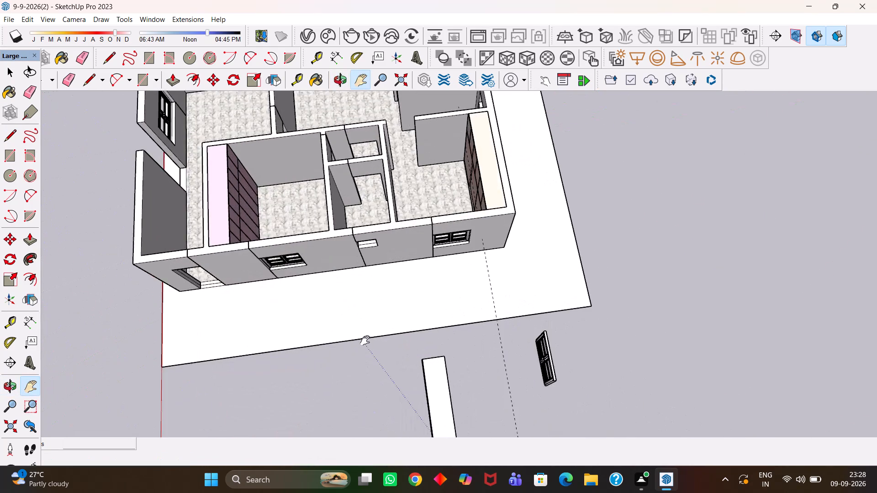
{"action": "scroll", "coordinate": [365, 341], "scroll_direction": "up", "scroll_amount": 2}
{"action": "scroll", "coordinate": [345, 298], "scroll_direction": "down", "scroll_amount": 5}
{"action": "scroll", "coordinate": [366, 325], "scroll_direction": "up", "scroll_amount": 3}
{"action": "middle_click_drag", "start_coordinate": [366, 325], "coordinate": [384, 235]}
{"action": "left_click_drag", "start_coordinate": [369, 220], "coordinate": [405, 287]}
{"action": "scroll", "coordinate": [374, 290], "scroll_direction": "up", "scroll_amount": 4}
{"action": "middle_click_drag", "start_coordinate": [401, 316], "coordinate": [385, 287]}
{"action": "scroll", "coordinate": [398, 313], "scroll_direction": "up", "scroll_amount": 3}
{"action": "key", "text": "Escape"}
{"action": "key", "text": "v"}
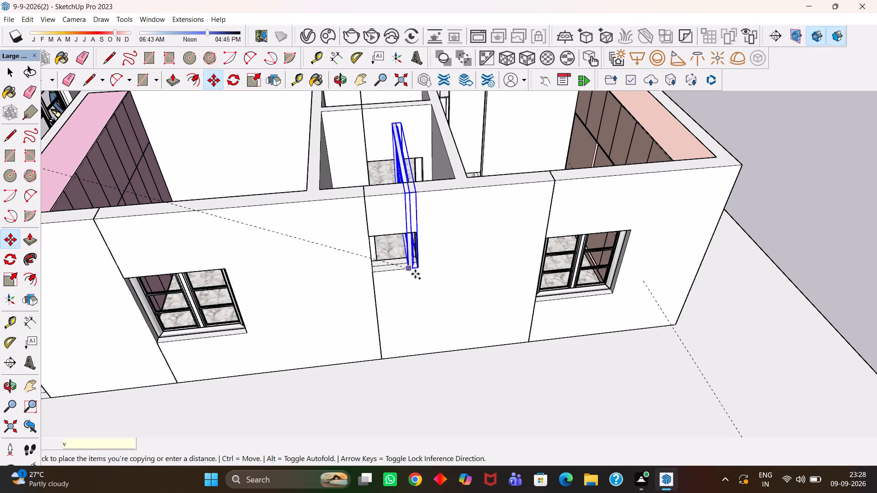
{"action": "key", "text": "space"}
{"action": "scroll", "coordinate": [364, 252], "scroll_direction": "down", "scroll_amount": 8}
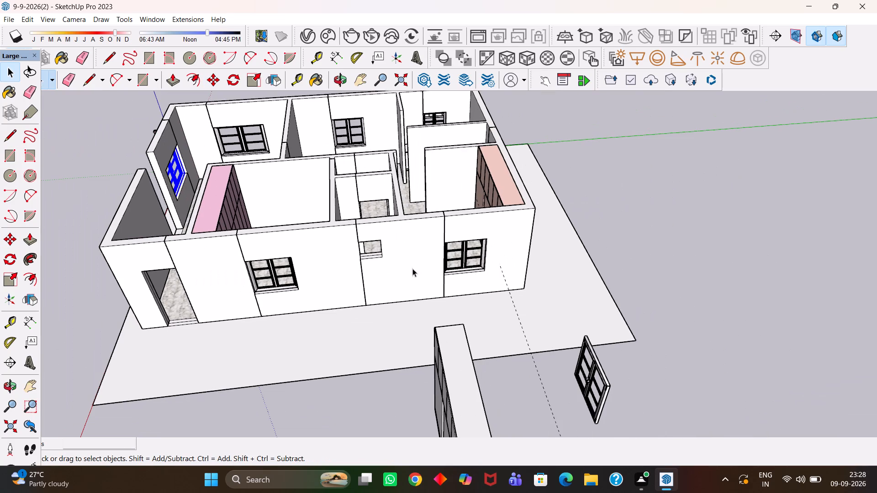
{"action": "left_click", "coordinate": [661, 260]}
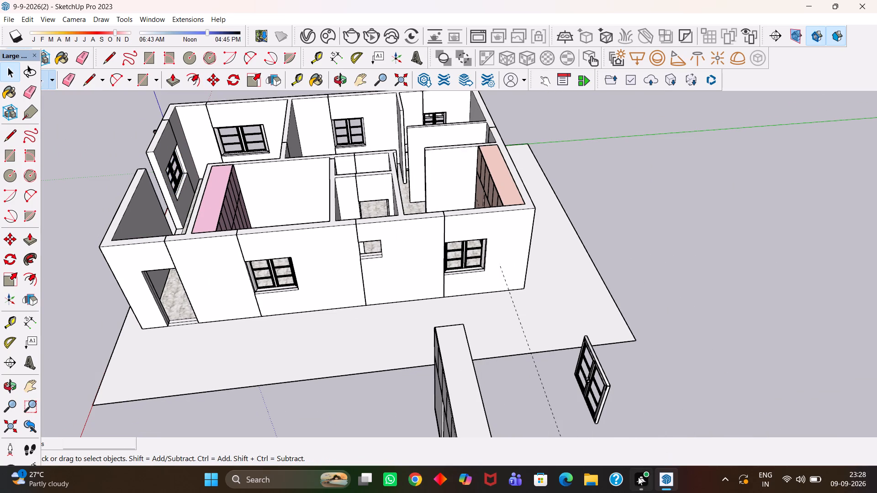
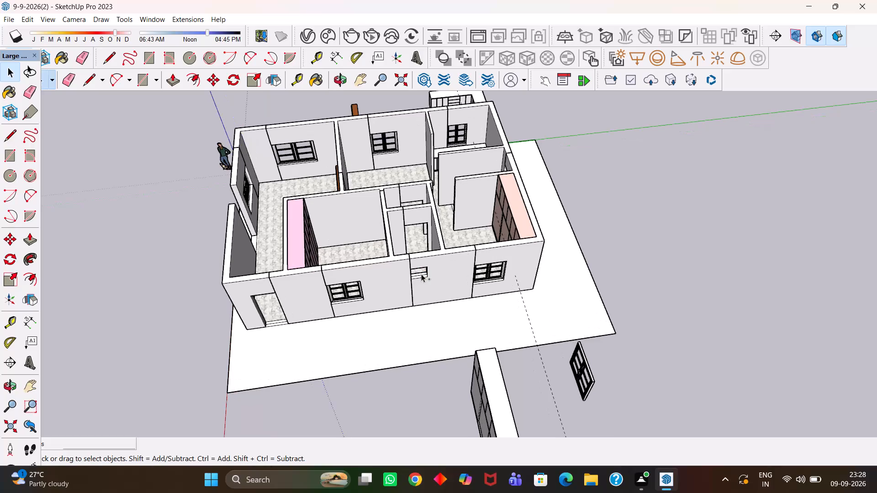
Save the house model.
{"action": "scroll", "coordinate": [421, 274], "scroll_direction": "up", "scroll_amount": 2}
{"action": "key", "text": "ctrl+s"}
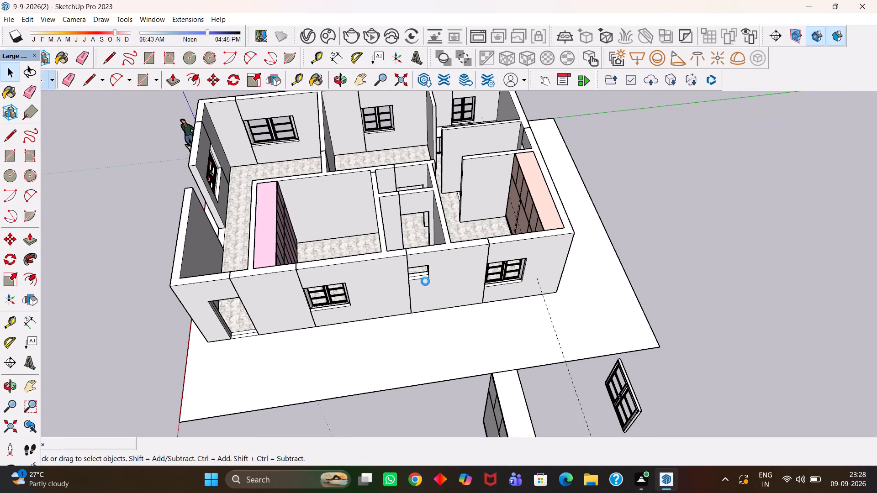
Delete the leftover free-standing window outside the house near the spare wardrobe.
{"action": "scroll", "coordinate": [422, 281], "scroll_direction": "up", "scroll_amount": 1}
{"action": "scroll", "coordinate": [422, 281], "scroll_direction": "down", "scroll_amount": 5}
{"action": "key", "text": "h"}
{"action": "middle_click_drag", "start_coordinate": [422, 244], "coordinate": [395, 274]}
{"action": "scroll", "coordinate": [395, 274], "scroll_direction": "up", "scroll_amount": 4}
{"action": "scroll", "coordinate": [395, 274], "scroll_direction": "down", "scroll_amount": 6}
{"action": "key", "text": "h"}
{"action": "scroll", "coordinate": [369, 278], "scroll_direction": "up", "scroll_amount": 1}
{"action": "middle_click_drag", "start_coordinate": [368, 279], "coordinate": [403, 284]}
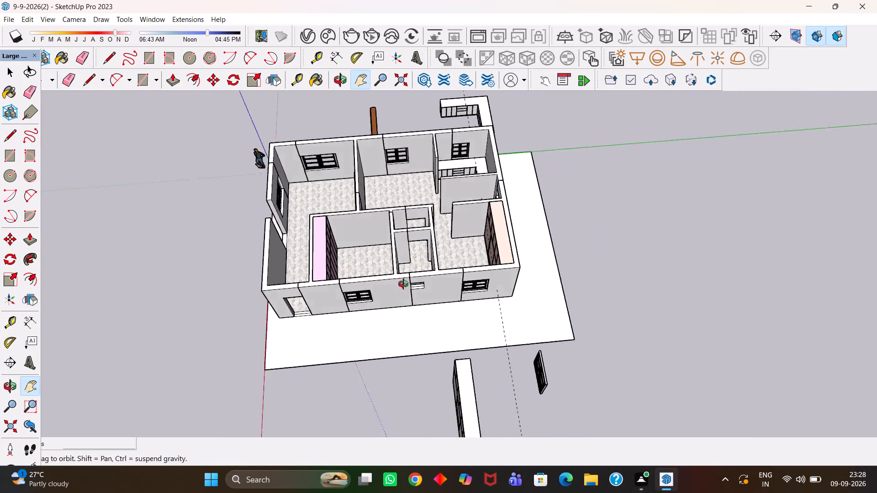
{"action": "middle_click_drag", "start_coordinate": [403, 284], "coordinate": [504, 285]}
{"action": "scroll", "coordinate": [504, 285], "scroll_direction": "down", "scroll_amount": 3}
{"action": "scroll", "coordinate": [454, 289], "scroll_direction": "up", "scroll_amount": 1}
{"action": "middle_click_drag", "start_coordinate": [410, 296], "coordinate": [560, 295]}
{"action": "scroll", "coordinate": [488, 293], "scroll_direction": "down", "scroll_amount": 3}
{"action": "scroll", "coordinate": [485, 310], "scroll_direction": "up", "scroll_amount": 8}
{"action": "left_click_drag", "start_coordinate": [621, 246], "coordinate": [573, 320]}
{"action": "scroll", "coordinate": [514, 271], "scroll_direction": "up", "scroll_amount": 8}
{"action": "middle_click_drag", "start_coordinate": [506, 255], "coordinate": [526, 264]}
{"action": "scroll", "coordinate": [526, 264], "scroll_direction": "down", "scroll_amount": 5}
{"action": "scroll", "coordinate": [524, 241], "scroll_direction": "up", "scroll_amount": 3}
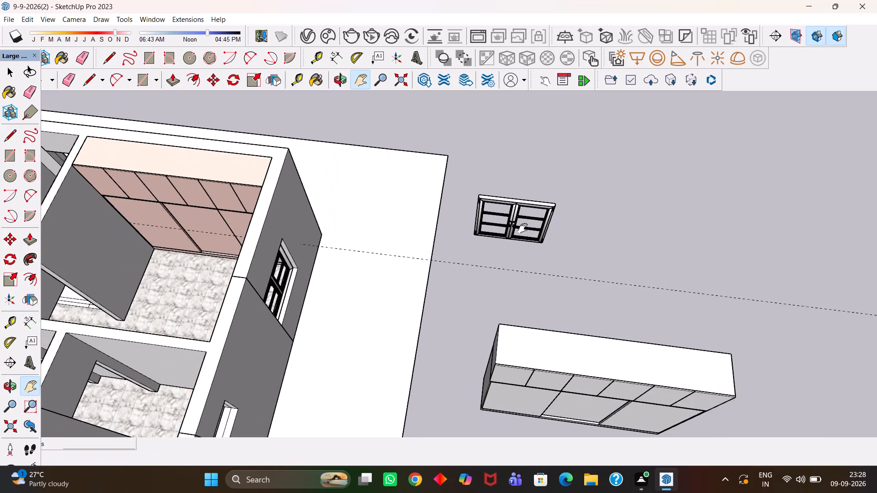
{"action": "key", "text": "space"}
{"action": "scroll", "coordinate": [523, 228], "scroll_direction": "up", "scroll_amount": 2}
{"action": "left_click", "coordinate": [518, 214]}
{"action": "key", "text": "Delete"}
Erase the dashed guide line running from the wardrobe room out past the house.
{"action": "scroll", "coordinate": [499, 229], "scroll_direction": "down", "scroll_amount": 6}
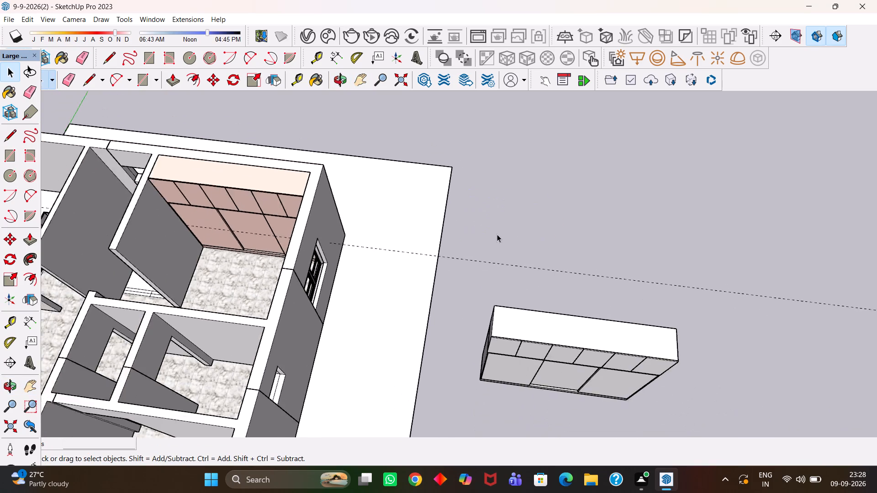
{"action": "scroll", "coordinate": [497, 234], "scroll_direction": "down", "scroll_amount": 2}
{"action": "scroll", "coordinate": [497, 239], "scroll_direction": "up", "scroll_amount": 2}
{"action": "middle_click_drag", "start_coordinate": [502, 244], "coordinate": [541, 259]}
{"action": "scroll", "coordinate": [541, 259], "scroll_direction": "up", "scroll_amount": 1}
{"action": "key", "text": "e"}
{"action": "left_click_drag", "start_coordinate": [536, 245], "coordinate": [521, 258]}
{"action": "scroll", "coordinate": [521, 258], "scroll_direction": "down", "scroll_amount": 5}
Delete the spare L-shaped kitchen unit standing outside the house.
{"action": "key", "text": "h"}
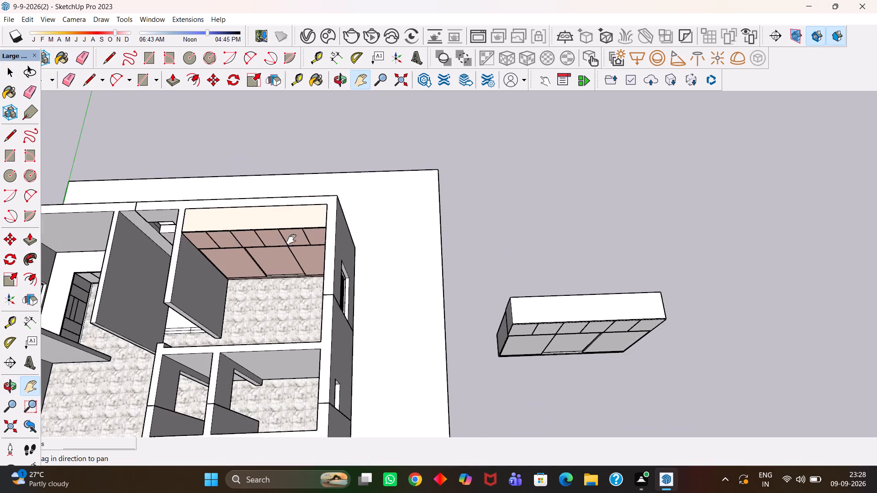
{"action": "left_click_drag", "start_coordinate": [291, 239], "coordinate": [496, 206]}
{"action": "scroll", "coordinate": [497, 205], "scroll_direction": "down", "scroll_amount": 4}
{"action": "left_click_drag", "start_coordinate": [272, 251], "coordinate": [377, 232]}
{"action": "scroll", "coordinate": [378, 232], "scroll_direction": "up", "scroll_amount": 4}
{"action": "key", "text": "space"}
{"action": "left_click", "coordinate": [370, 183]}
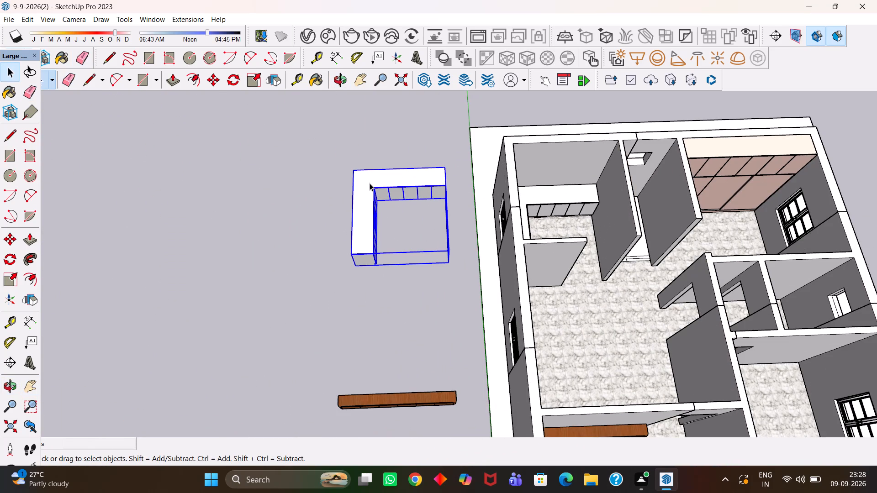
{"action": "key", "text": "Delete"}
Paint the L-shaped kitchen unit inside the house with the grey Color M04 from the Colors collection.
{"action": "scroll", "coordinate": [370, 183], "scroll_direction": "up", "scroll_amount": 7}
{"action": "middle_click_drag", "start_coordinate": [568, 218], "coordinate": [548, 218]}
{"action": "scroll", "coordinate": [555, 217], "scroll_direction": "up", "scroll_amount": 2}
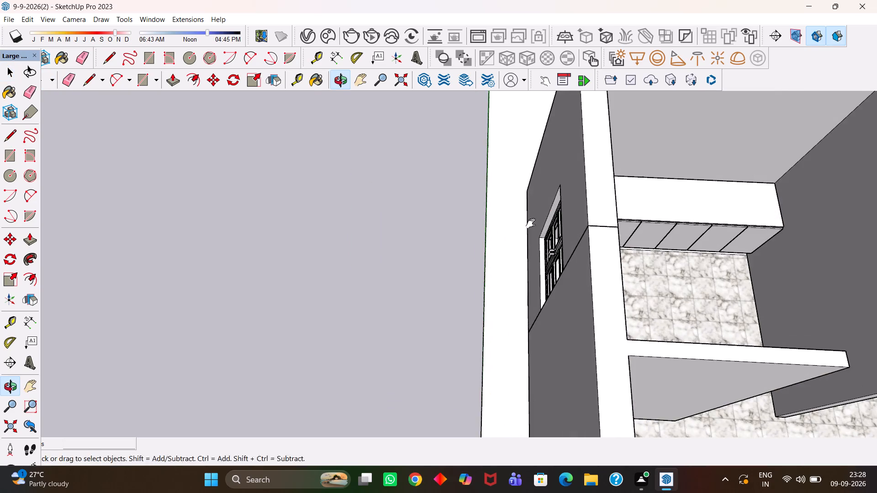
{"action": "key", "text": "h"}
{"action": "left_click_drag", "start_coordinate": [719, 245], "coordinate": [465, 256]}
{"action": "scroll", "coordinate": [454, 259], "scroll_direction": "up", "scroll_amount": 4}
{"action": "middle_click_drag", "start_coordinate": [450, 267], "coordinate": [417, 246]}
{"action": "scroll", "coordinate": [420, 249], "scroll_direction": "up", "scroll_amount": 4}
{"action": "key", "text": "b"}
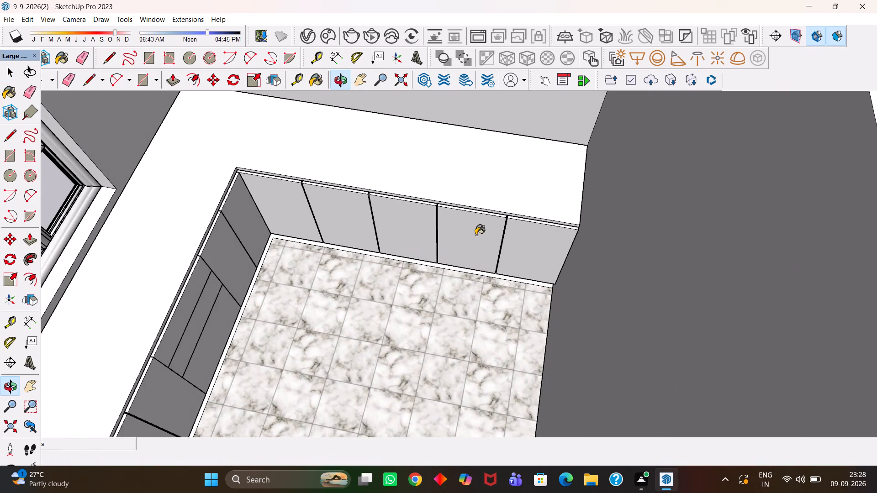
{"action": "left_click", "coordinate": [780, 228]}
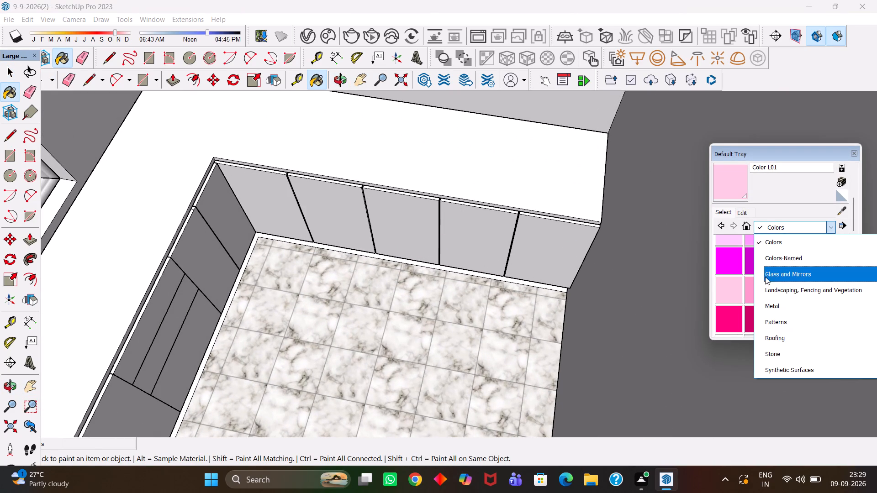
{"action": "left_click", "coordinate": [740, 274]}
{"action": "scroll", "coordinate": [740, 275], "scroll_direction": "down", "scroll_amount": 5}
{"action": "scroll", "coordinate": [740, 278], "scroll_direction": "up", "scroll_amount": 2}
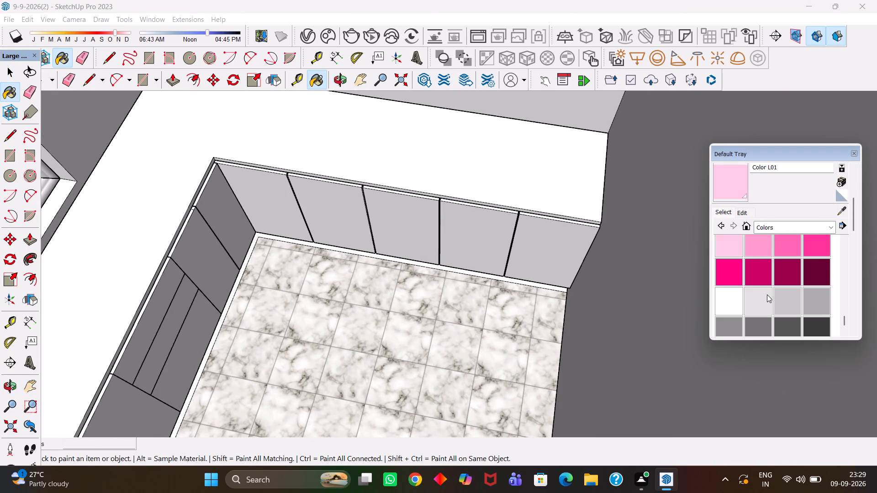
{"action": "scroll", "coordinate": [774, 305], "scroll_direction": "down", "scroll_amount": 1}
{"action": "left_click", "coordinate": [733, 275]}
{"action": "left_click", "coordinate": [560, 244]}
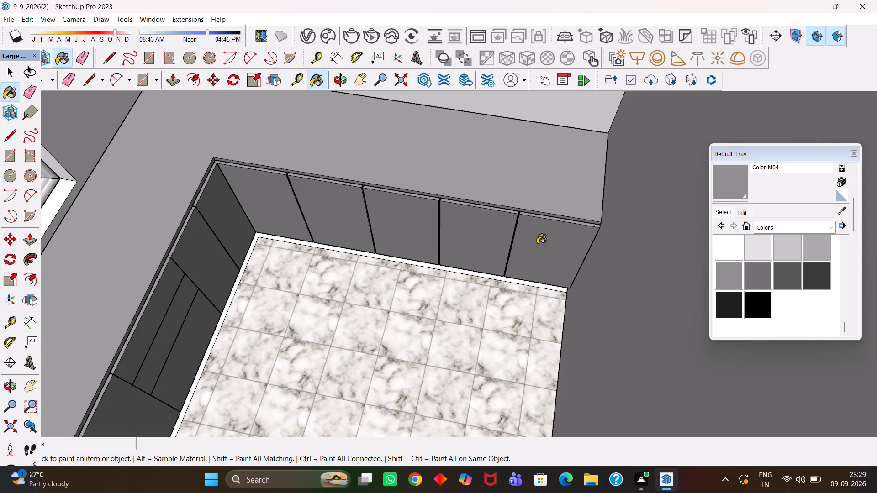
{"action": "scroll", "coordinate": [456, 239], "scroll_direction": "down", "scroll_amount": 15}
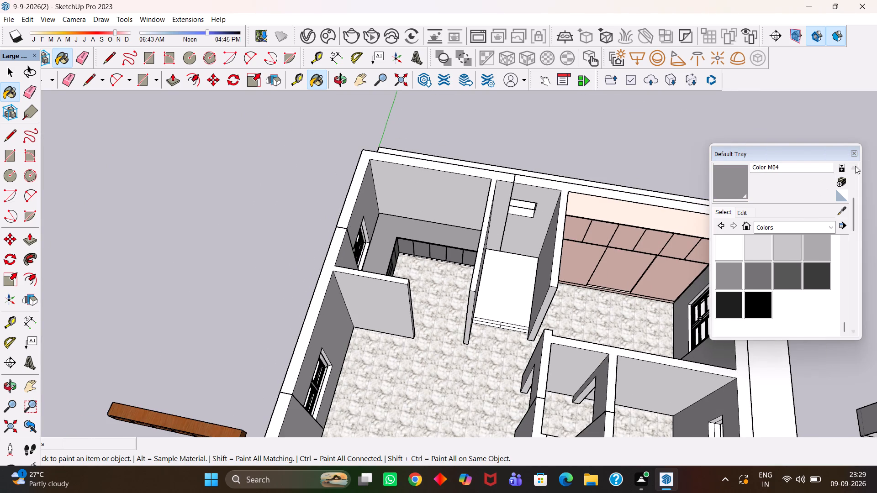
{"action": "left_click", "coordinate": [854, 156]}
{"action": "scroll", "coordinate": [624, 229], "scroll_direction": "down", "scroll_amount": 5}
{"action": "scroll", "coordinate": [561, 243], "scroll_direction": "up", "scroll_amount": 1}
{"action": "middle_click_drag", "start_coordinate": [561, 243], "coordinate": [593, 253]}
{"action": "key", "text": "space"}
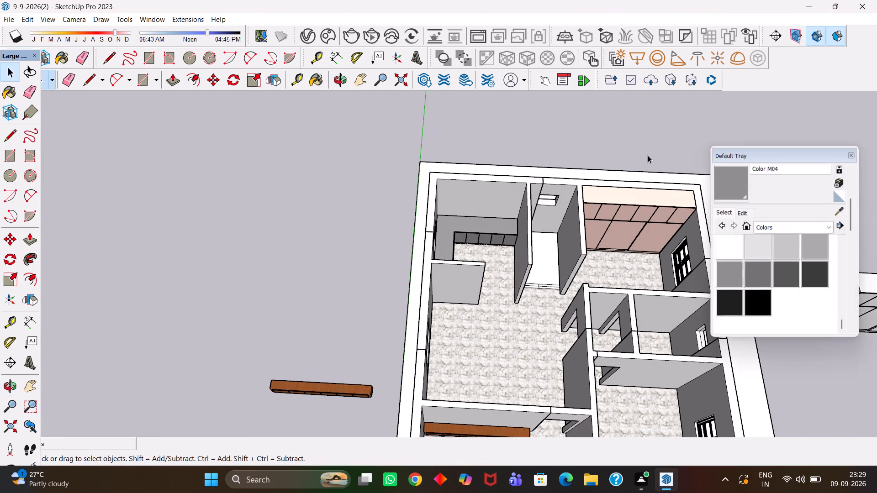
{"action": "left_click", "coordinate": [688, 135]}
{"action": "left_click", "coordinate": [851, 151]}
{"action": "left_click", "coordinate": [674, 147]}
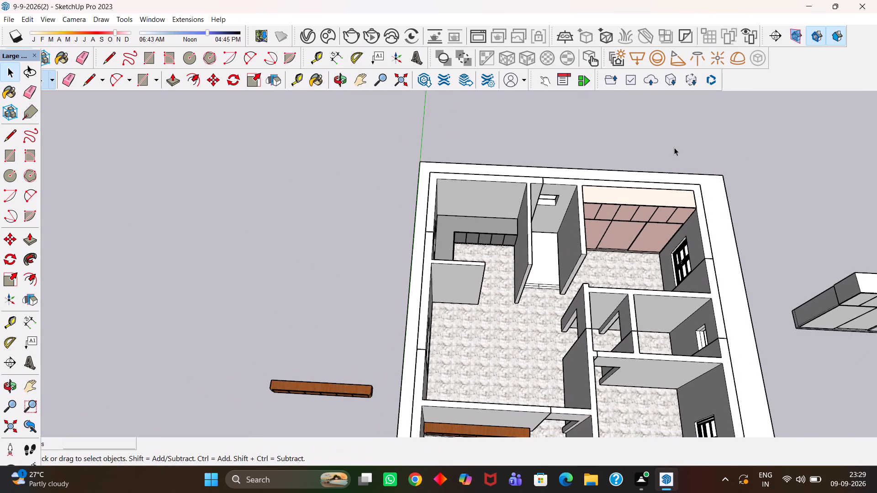
Delete the spare cherry wood block lying outside the house.
{"action": "scroll", "coordinate": [644, 166], "scroll_direction": "down", "scroll_amount": 8}
{"action": "key", "text": "h"}
{"action": "left_click_drag", "start_coordinate": [634, 246], "coordinate": [399, 228]}
{"action": "scroll", "coordinate": [396, 227], "scroll_direction": "down", "scroll_amount": 3}
{"action": "scroll", "coordinate": [320, 252], "scroll_direction": "up", "scroll_amount": 4}
{"action": "middle_click_drag", "start_coordinate": [320, 261], "coordinate": [331, 293]}
{"action": "key", "text": "space"}
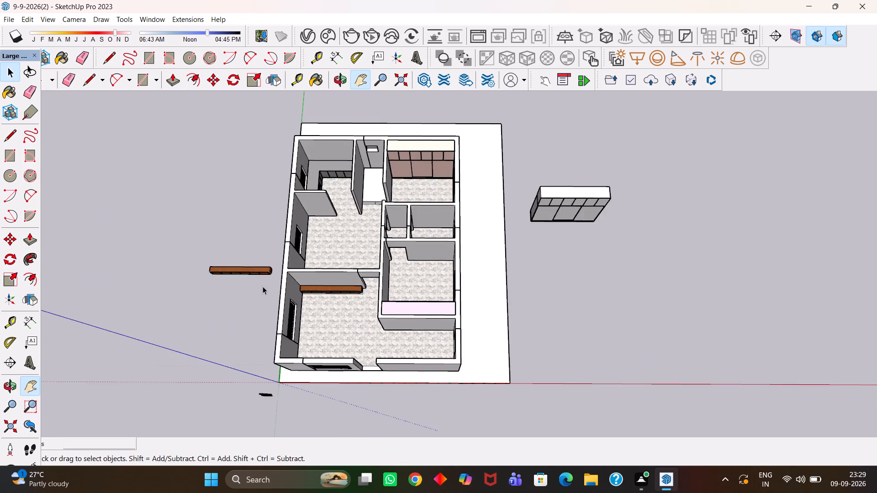
{"action": "scroll", "coordinate": [263, 286], "scroll_direction": "up", "scroll_amount": 3}
{"action": "key", "text": "h"}
{"action": "left_click_drag", "start_coordinate": [257, 285], "coordinate": [338, 309]}
{"action": "scroll", "coordinate": [329, 299], "scroll_direction": "up", "scroll_amount": 3}
{"action": "key", "text": "space"}
{"action": "left_click", "coordinate": [329, 280]}
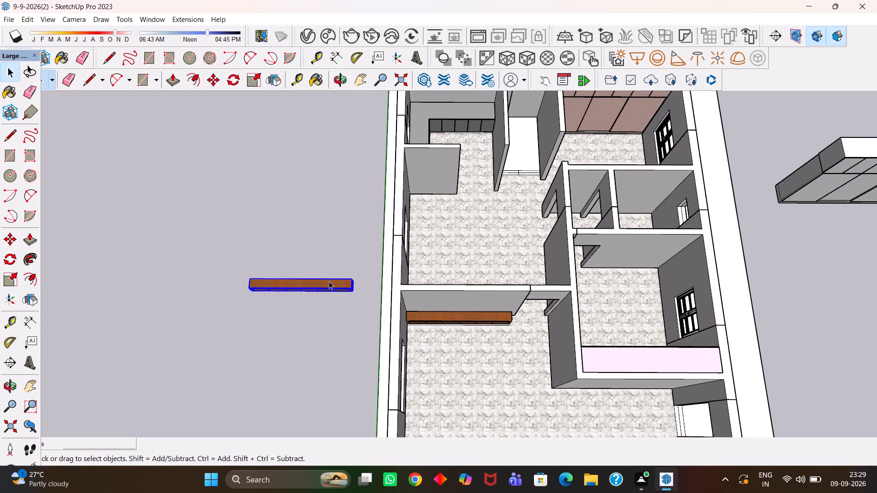
{"action": "key", "text": "Delete"}
Delete the spare unpainted wardrobe standing outside the house.
{"action": "scroll", "coordinate": [329, 282], "scroll_direction": "down", "scroll_amount": 6}
{"action": "key", "text": "h"}
{"action": "left_click_drag", "start_coordinate": [494, 285], "coordinate": [424, 285]}
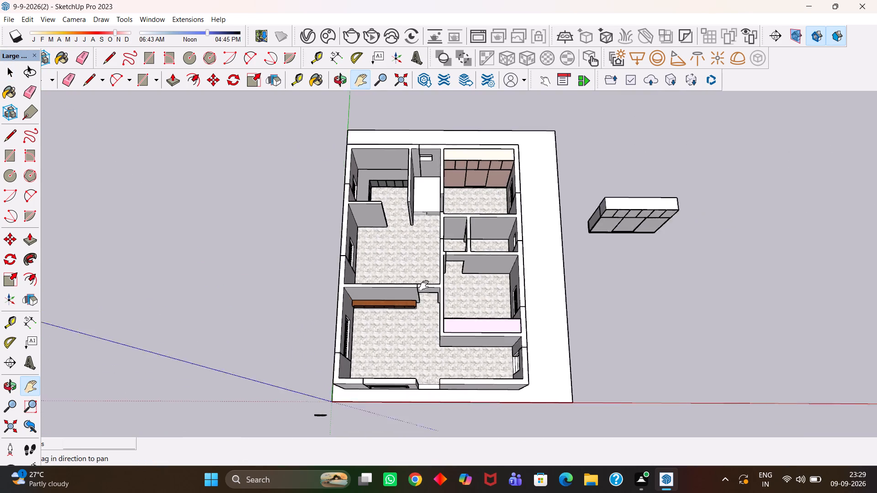
{"action": "left_click_drag", "start_coordinate": [424, 285], "coordinate": [319, 278]}
{"action": "scroll", "coordinate": [490, 266], "scroll_direction": "up", "scroll_amount": 3}
{"action": "key", "text": "space"}
{"action": "key", "text": "h"}
{"action": "left_click_drag", "start_coordinate": [474, 212], "coordinate": [462, 285]}
{"action": "scroll", "coordinate": [465, 272], "scroll_direction": "up", "scroll_amount": 3}
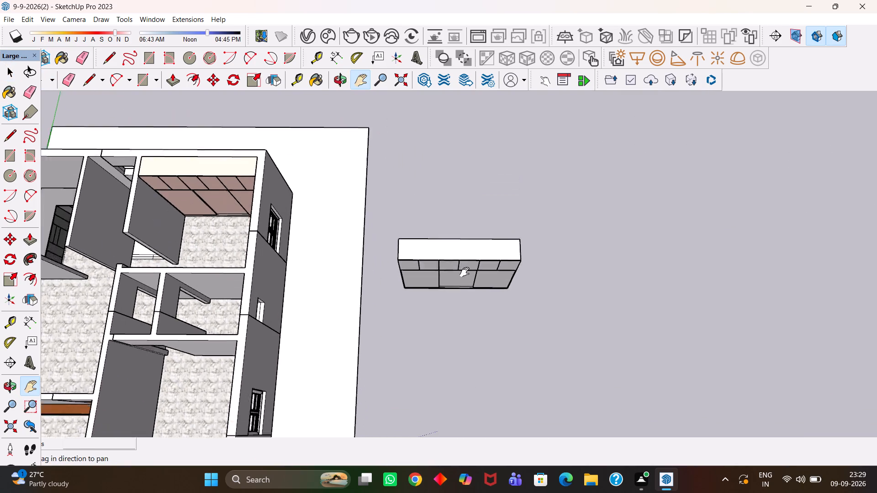
{"action": "key", "text": "space"}
{"action": "left_click_drag", "start_coordinate": [586, 215], "coordinate": [381, 342]}
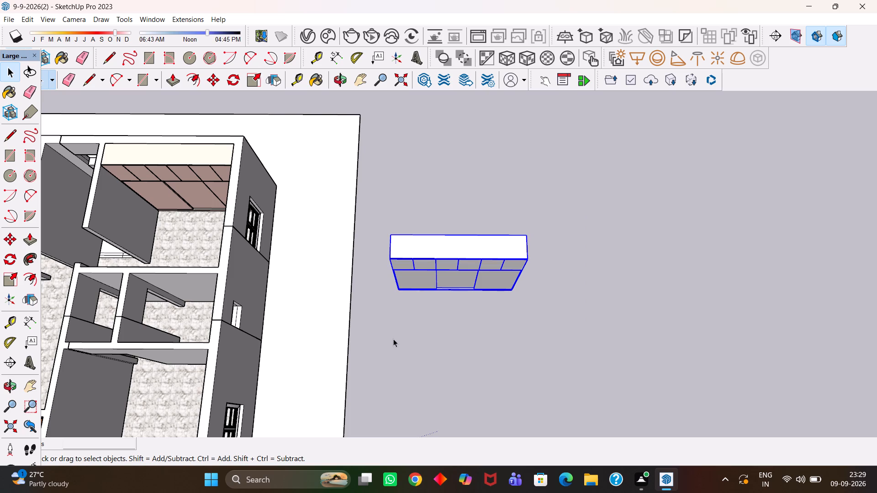
{"action": "key", "text": "Delete"}
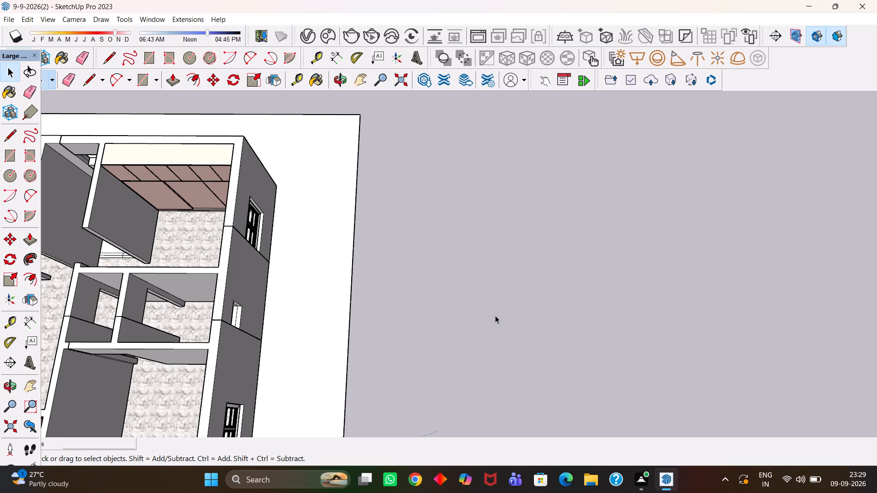
Save the model with the spare objects outside the house removed.
{"action": "scroll", "coordinate": [495, 333], "scroll_direction": "down", "scroll_amount": 3}
{"action": "key", "text": "ctrl+s"}
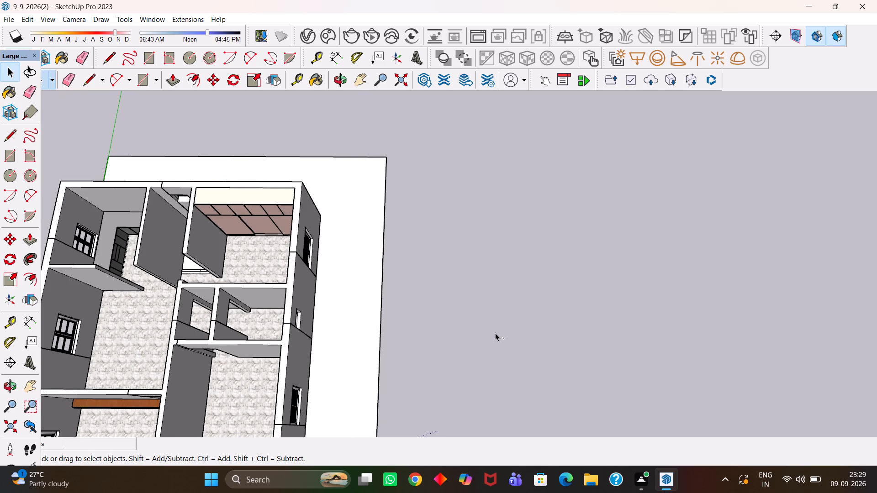
Examine the rooms, wardrobes, kitchen unit and windows of the house from above and from different sides.
{"action": "scroll", "coordinate": [495, 333], "scroll_direction": "down", "scroll_amount": 5}
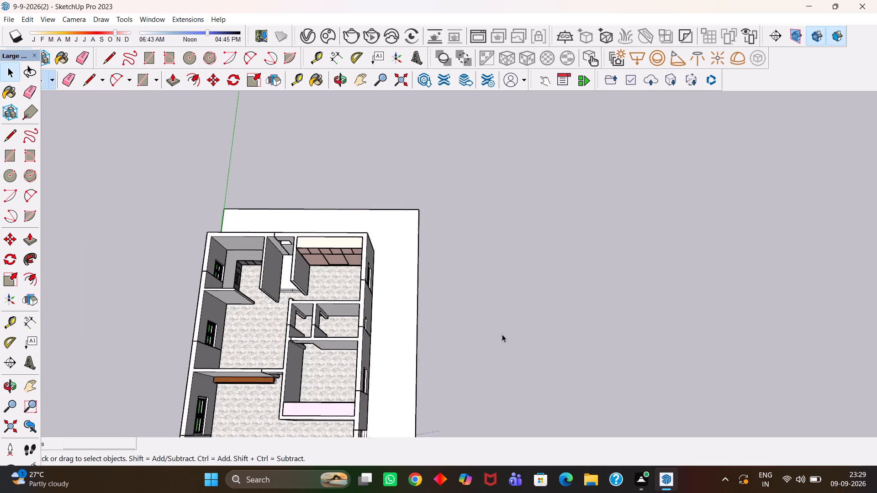
{"action": "scroll", "coordinate": [502, 334], "scroll_direction": "down", "scroll_amount": 5}
{"action": "scroll", "coordinate": [498, 337], "scroll_direction": "up", "scroll_amount": 5}
{"action": "scroll", "coordinate": [465, 336], "scroll_direction": "down", "scroll_amount": 3}
{"action": "key", "text": "h"}
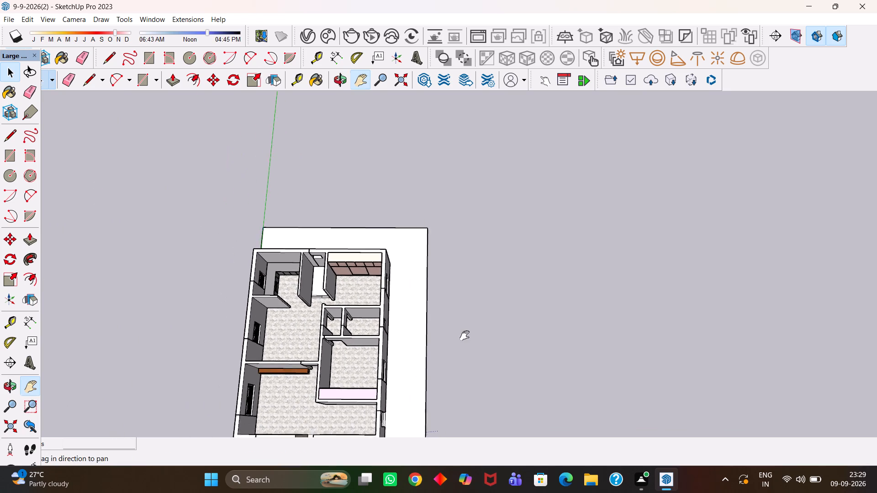
{"action": "scroll", "coordinate": [465, 336], "scroll_direction": "down", "scroll_amount": 1}
{"action": "left_click_drag", "start_coordinate": [445, 342], "coordinate": [537, 288]}
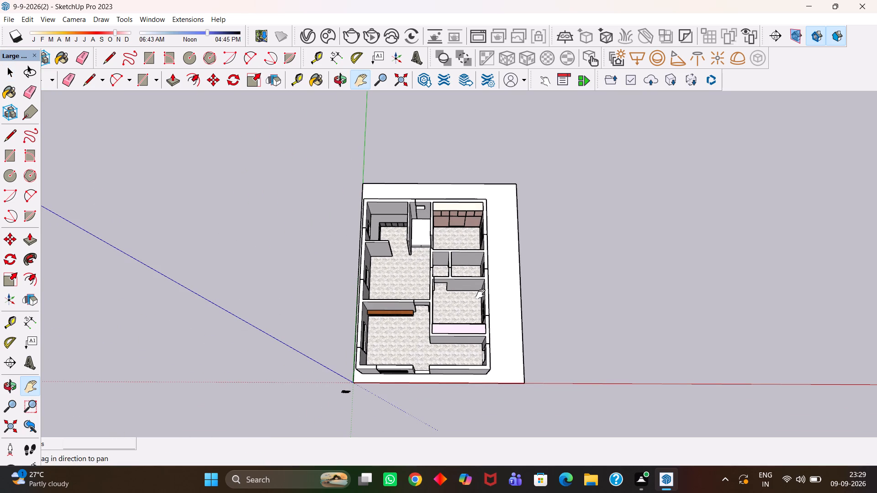
{"action": "scroll", "coordinate": [480, 294], "scroll_direction": "up", "scroll_amount": 4}
{"action": "scroll", "coordinate": [478, 294], "scroll_direction": "down", "scroll_amount": 2}
{"action": "scroll", "coordinate": [457, 295], "scroll_direction": "up", "scroll_amount": 4}
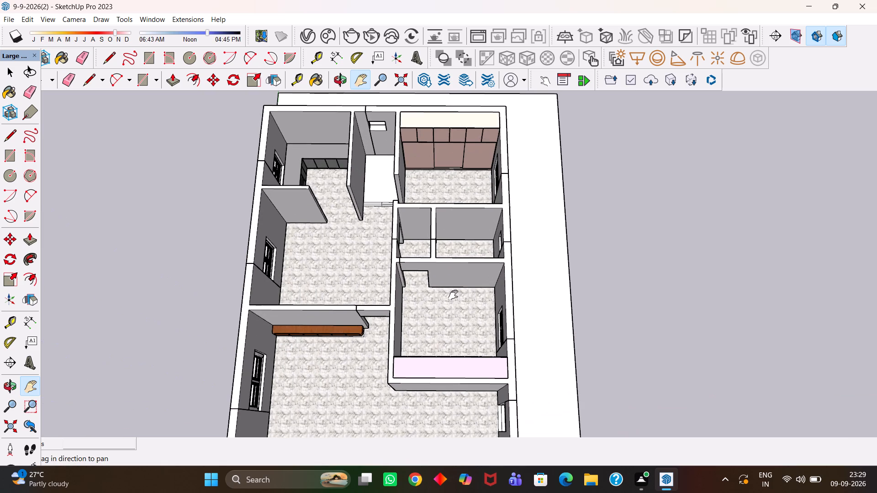
{"action": "left_click_drag", "start_coordinate": [438, 309], "coordinate": [454, 295]}
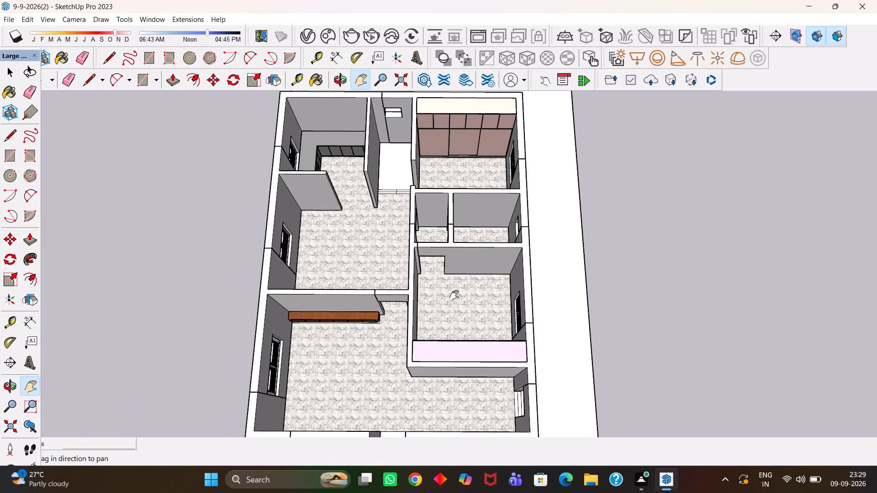
{"action": "scroll", "coordinate": [454, 295], "scroll_direction": "up", "scroll_amount": 6}
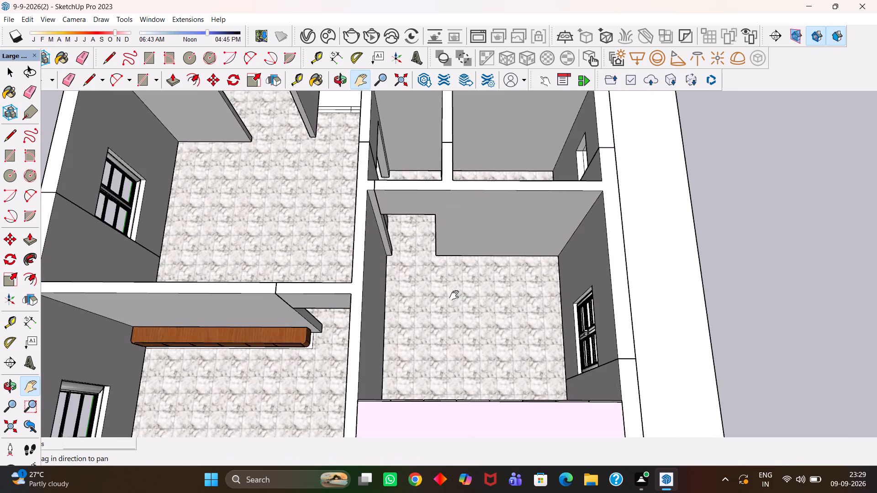
{"action": "scroll", "coordinate": [454, 295], "scroll_direction": "down", "scroll_amount": 5}
{"action": "scroll", "coordinate": [454, 301], "scroll_direction": "up", "scroll_amount": 10}
{"action": "scroll", "coordinate": [456, 305], "scroll_direction": "down", "scroll_amount": 10}
{"action": "scroll", "coordinate": [427, 301], "scroll_direction": "up", "scroll_amount": 1}
{"action": "middle_click_drag", "start_coordinate": [427, 301], "coordinate": [531, 317]}
{"action": "scroll", "coordinate": [529, 317], "scroll_direction": "up", "scroll_amount": 1}
{"action": "scroll", "coordinate": [531, 317], "scroll_direction": "down", "scroll_amount": 7}
{"action": "middle_click_drag", "start_coordinate": [376, 289], "coordinate": [684, 280]}
{"action": "scroll", "coordinate": [405, 292], "scroll_direction": "up", "scroll_amount": 8}
{"action": "scroll", "coordinate": [508, 262], "scroll_direction": "down", "scroll_amount": 5}
{"action": "middle_click_drag", "start_coordinate": [572, 283], "coordinate": [571, 286]}
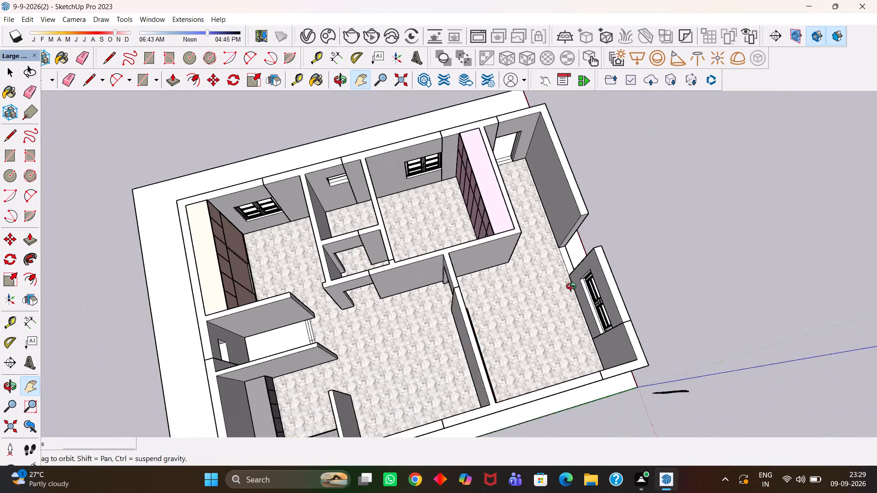
{"action": "scroll", "coordinate": [571, 286], "scroll_direction": "up", "scroll_amount": 1}
{"action": "middle_click_drag", "start_coordinate": [571, 286], "coordinate": [518, 288]}
{"action": "scroll", "coordinate": [518, 288], "scroll_direction": "up", "scroll_amount": 5}
{"action": "scroll", "coordinate": [518, 288], "scroll_direction": "down", "scroll_amount": 6}
{"action": "scroll", "coordinate": [512, 284], "scroll_direction": "up", "scroll_amount": 1}
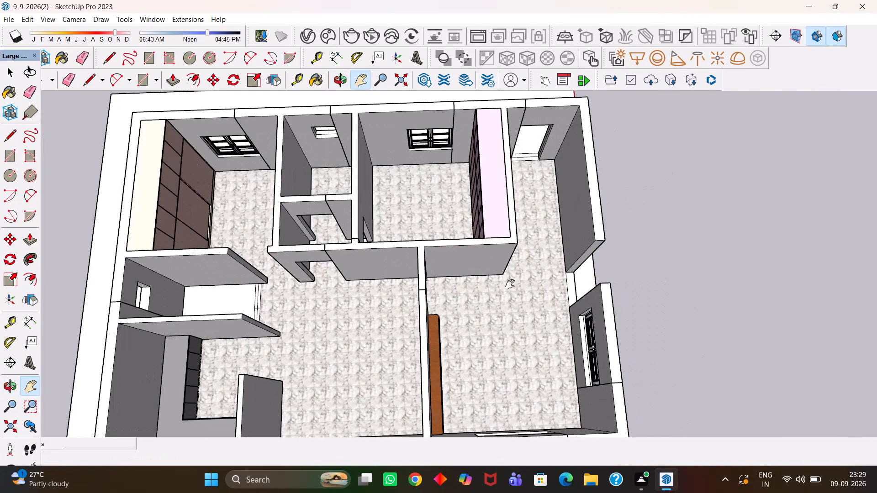
{"action": "scroll", "coordinate": [504, 284], "scroll_direction": "up", "scroll_amount": 1}
{"action": "scroll", "coordinate": [503, 286], "scroll_direction": "down", "scroll_amount": 10}
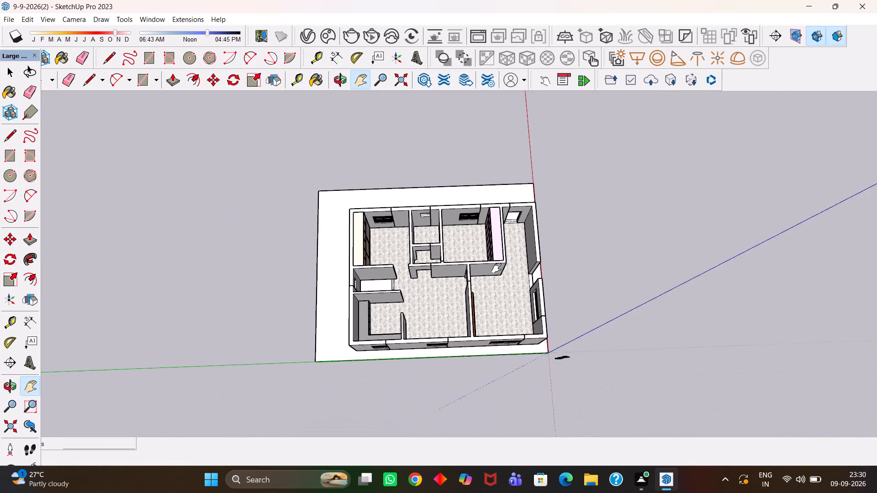
{"action": "middle_click_drag", "start_coordinate": [487, 256], "coordinate": [498, 287]}
{"action": "scroll", "coordinate": [497, 285], "scroll_direction": "up", "scroll_amount": 5}
{"action": "scroll", "coordinate": [498, 287], "scroll_direction": "down", "scroll_amount": 7}
{"action": "left_click_drag", "start_coordinate": [484, 291], "coordinate": [540, 254]}
{"action": "scroll", "coordinate": [540, 252], "scroll_direction": "down", "scroll_amount": 5}
{"action": "scroll", "coordinate": [552, 268], "scroll_direction": "up", "scroll_amount": 2}
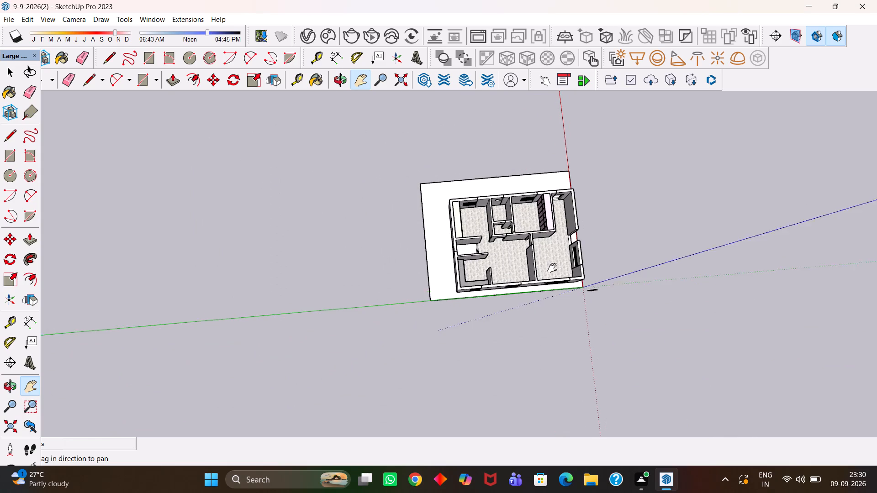
Delete the human scale figure standing near the origin outside the house corner.
{"action": "scroll", "coordinate": [552, 268], "scroll_direction": "up", "scroll_amount": 9}
{"action": "left_click_drag", "start_coordinate": [577, 276], "coordinate": [534, 285]}
{"action": "scroll", "coordinate": [546, 316], "scroll_direction": "up", "scroll_amount": 2}
{"action": "middle_click_drag", "start_coordinate": [561, 327], "coordinate": [566, 265]}
{"action": "scroll", "coordinate": [561, 267], "scroll_direction": "up", "scroll_amount": 2}
{"action": "key", "text": "space"}
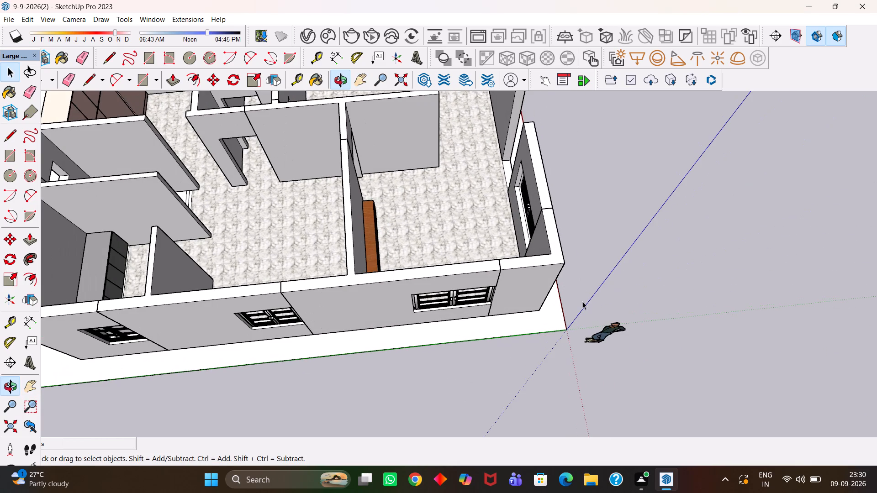
{"action": "key", "text": "space"}
{"action": "left_click", "coordinate": [605, 332]}
{"action": "scroll", "coordinate": [605, 332], "scroll_direction": "up", "scroll_amount": 4}
{"action": "key", "text": "Delete"}
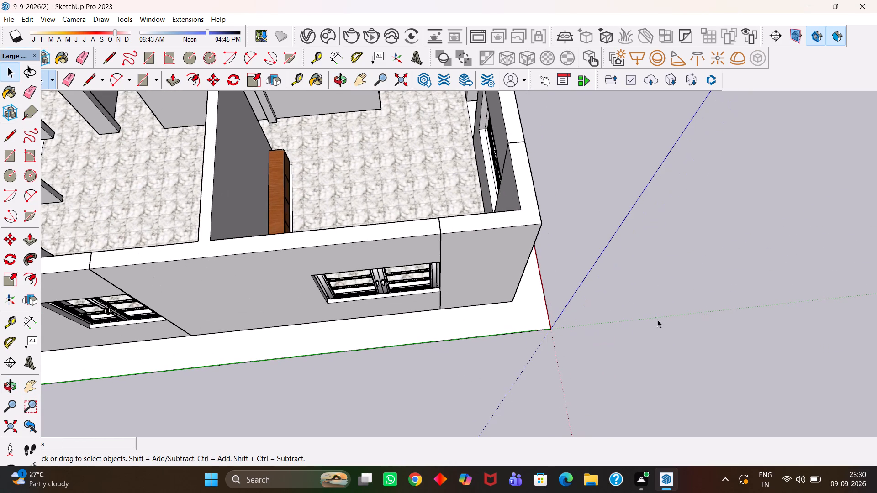
Save the model after checking the house from its front corner.
{"action": "left_click", "coordinate": [657, 320]}
{"action": "scroll", "coordinate": [493, 290], "scroll_direction": "down", "scroll_amount": 11}
{"action": "scroll", "coordinate": [597, 299], "scroll_direction": "up", "scroll_amount": 1}
{"action": "middle_click_drag", "start_coordinate": [597, 299], "coordinate": [343, 245]}
{"action": "middle_click_drag", "start_coordinate": [518, 270], "coordinate": [464, 273]}
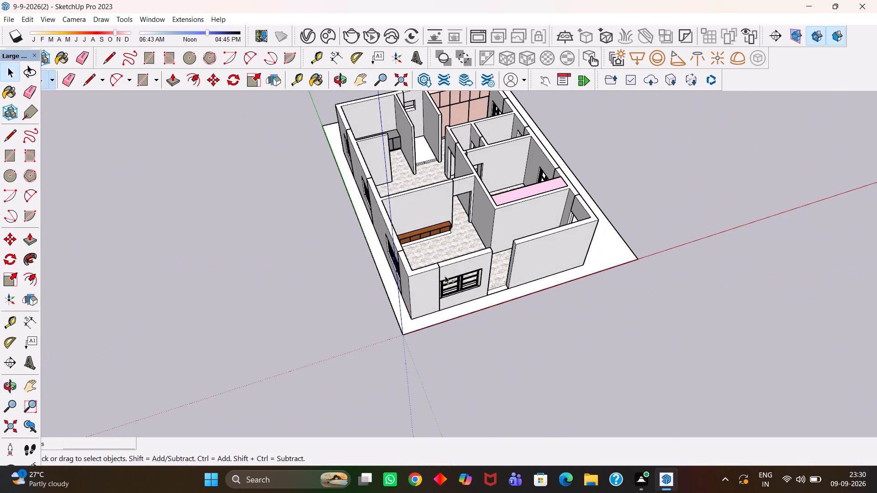
{"action": "key", "text": "ctrl+s"}
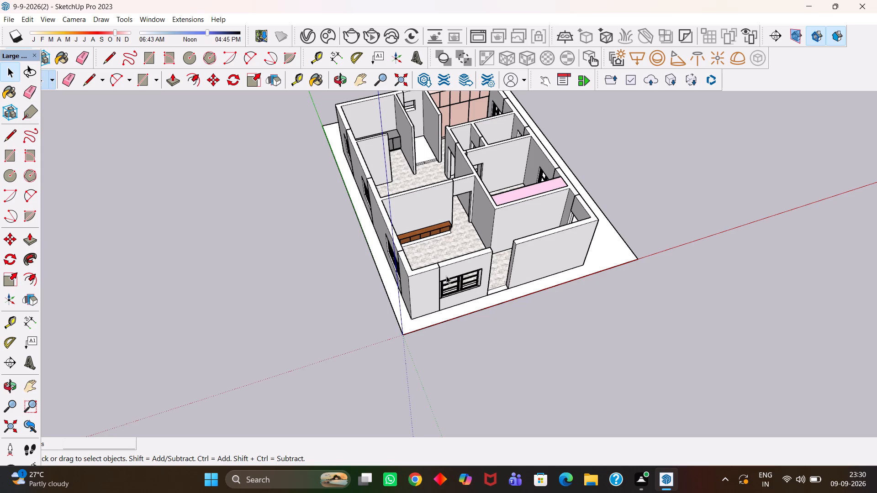
Examine the house's rooms, wardrobes and windows from the front corner and from above.
{"action": "key", "text": "h"}
{"action": "scroll", "coordinate": [446, 276], "scroll_direction": "down", "scroll_amount": 7}
{"action": "scroll", "coordinate": [460, 253], "scroll_direction": "up", "scroll_amount": 3}
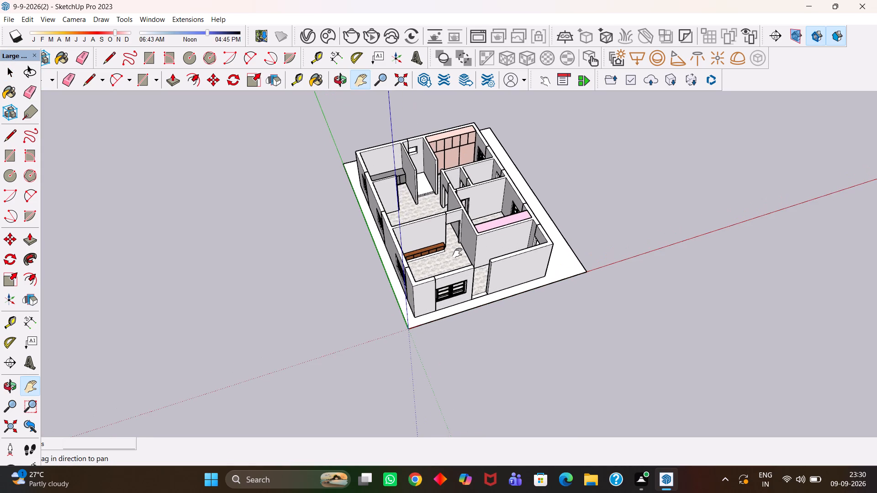
{"action": "scroll", "coordinate": [457, 253], "scroll_direction": "up", "scroll_amount": 8}
{"action": "middle_click_drag", "start_coordinate": [448, 232], "coordinate": [400, 296]}
{"action": "scroll", "coordinate": [399, 297], "scroll_direction": "down", "scroll_amount": 6}
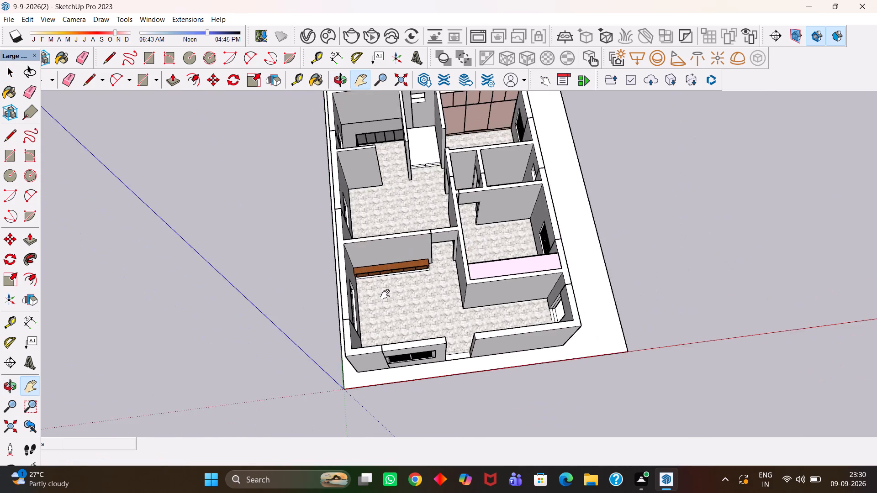
{"action": "scroll", "coordinate": [385, 294], "scroll_direction": "down", "scroll_amount": 3}
{"action": "middle_click_drag", "start_coordinate": [457, 278], "coordinate": [438, 296]}
{"action": "scroll", "coordinate": [457, 278], "scroll_direction": "up", "scroll_amount": 5}
{"action": "key", "text": "h"}
{"action": "scroll", "coordinate": [443, 299], "scroll_direction": "down", "scroll_amount": 5}
{"action": "middle_click_drag", "start_coordinate": [443, 262], "coordinate": [443, 283]}
{"action": "scroll", "coordinate": [443, 283], "scroll_direction": "up", "scroll_amount": 2}
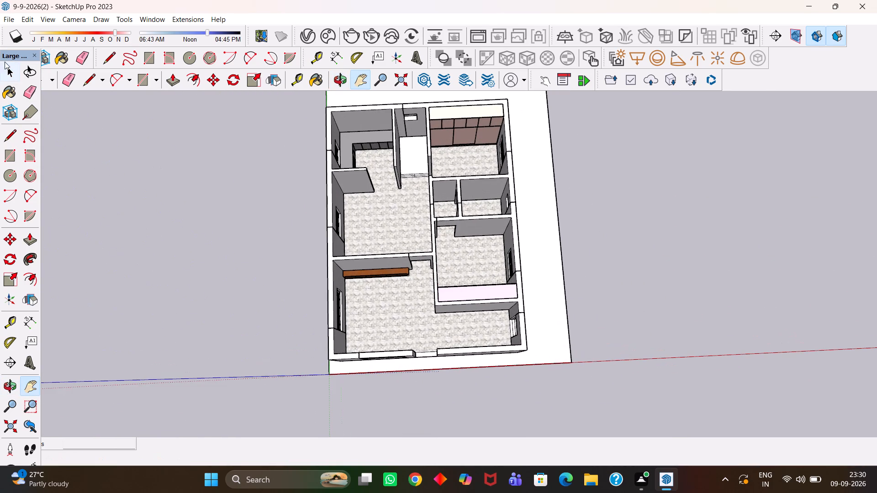
Save the model as 9-9-2026(2) in the rukiya folder inside New Folder, as a SketchUp model.
{"action": "left_click", "coordinate": [11, 20]}
{"action": "left_click", "coordinate": [33, 80]}
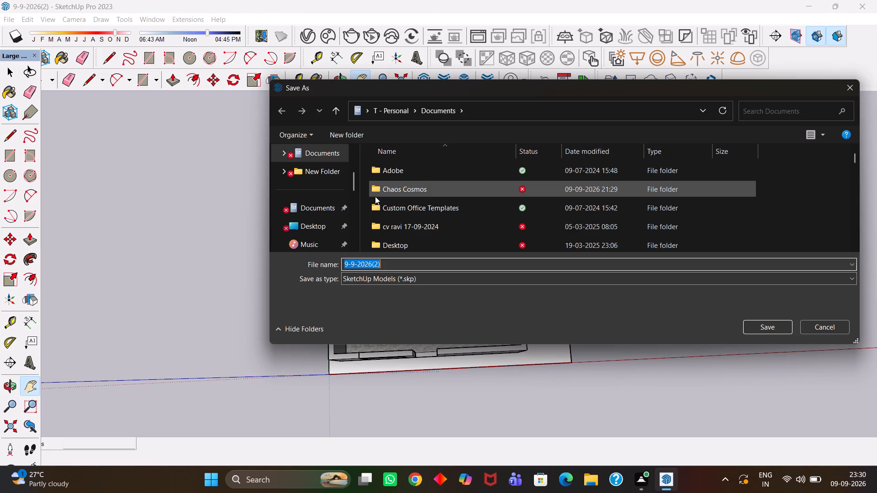
{"action": "scroll", "coordinate": [375, 196], "scroll_direction": "down", "scroll_amount": 6}
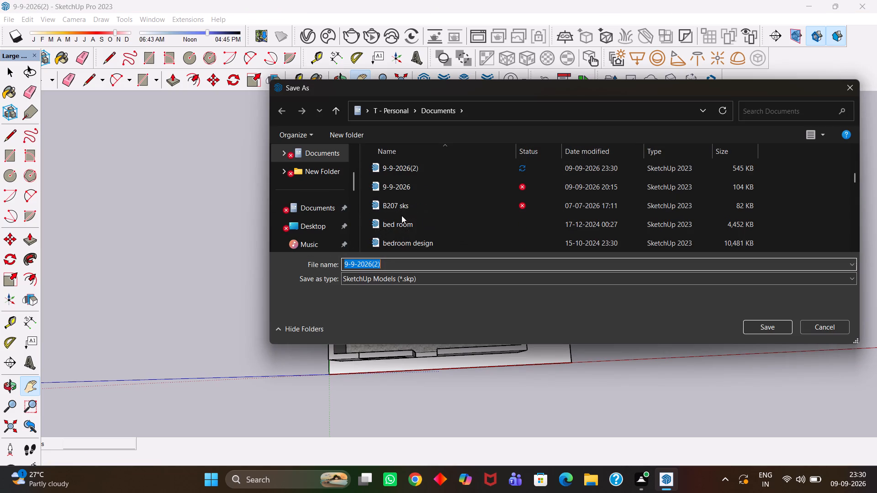
{"action": "scroll", "coordinate": [402, 215], "scroll_direction": "up", "scroll_amount": 2}
{"action": "scroll", "coordinate": [402, 215], "scroll_direction": "down", "scroll_amount": 3}
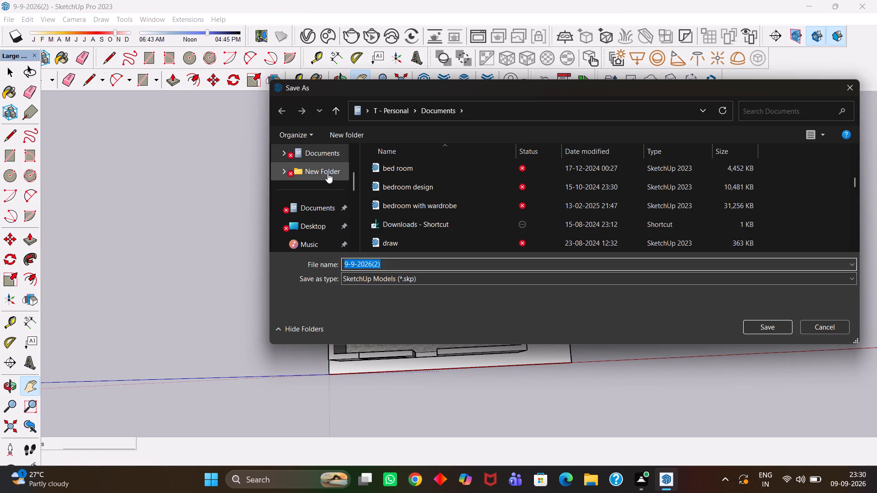
{"action": "left_click", "coordinate": [328, 173]}
{"action": "scroll", "coordinate": [377, 206], "scroll_direction": "down", "scroll_amount": 3}
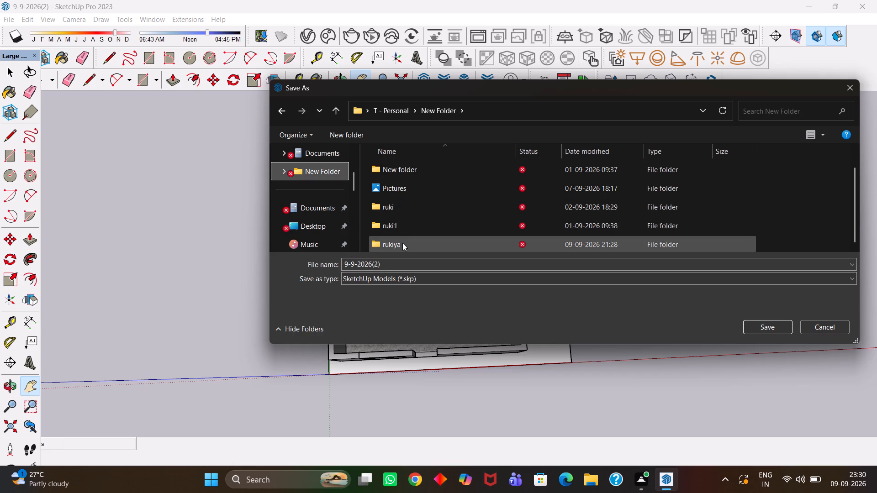
{"action": "double_click", "coordinate": [402, 243]}
{"action": "scroll", "coordinate": [408, 216], "scroll_direction": "down", "scroll_amount": 5}
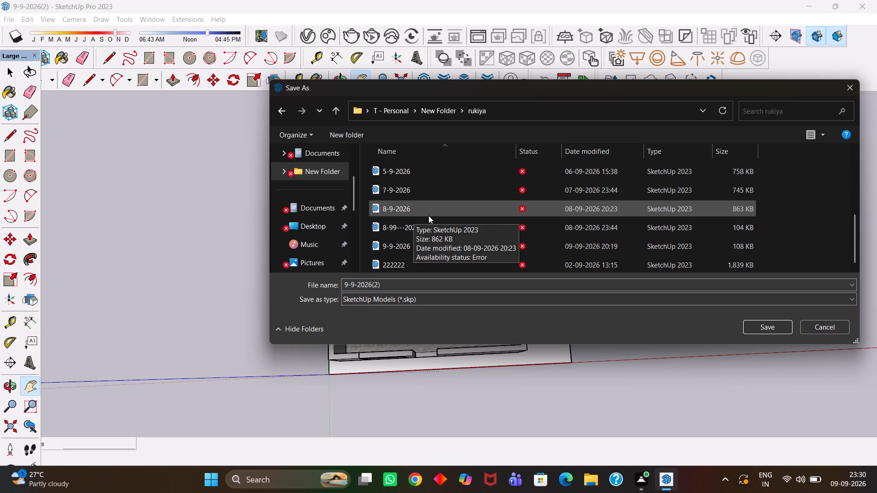
{"action": "scroll", "coordinate": [471, 217], "scroll_direction": "down", "scroll_amount": 4}
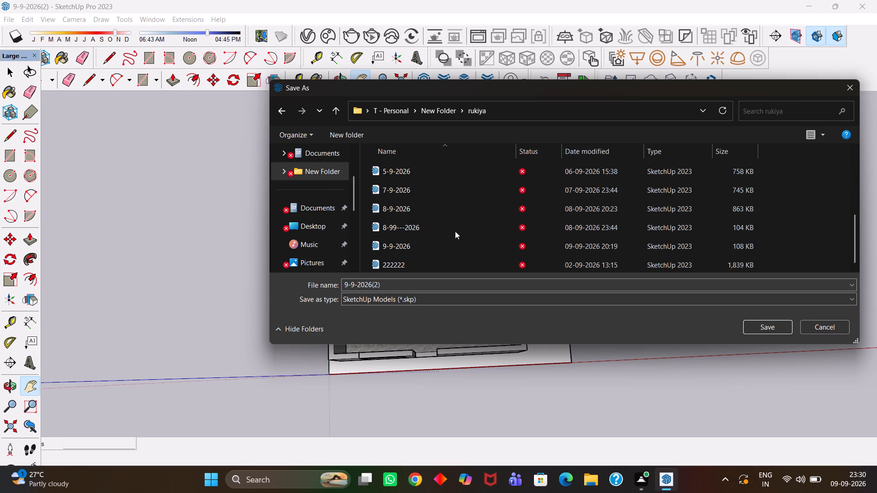
{"action": "scroll", "coordinate": [491, 236], "scroll_direction": "up", "scroll_amount": 5}
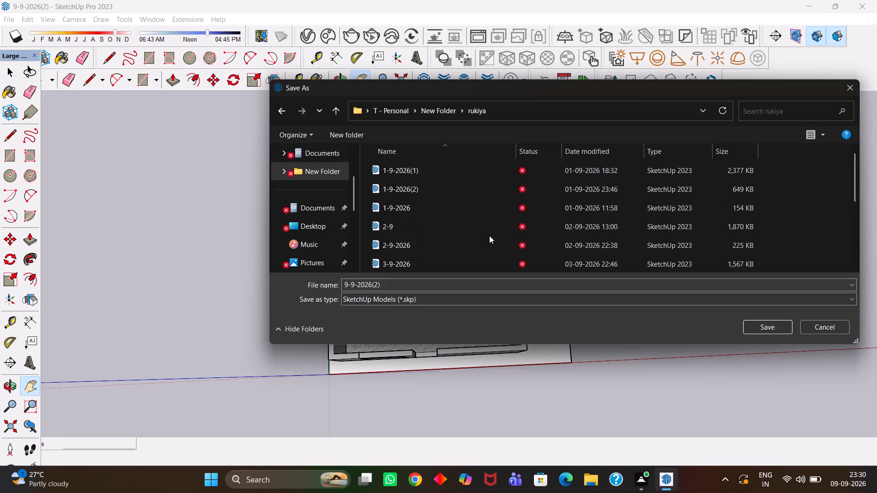
{"action": "scroll", "coordinate": [489, 236], "scroll_direction": "down", "scroll_amount": 6}
{"action": "left_click", "coordinate": [777, 328]}
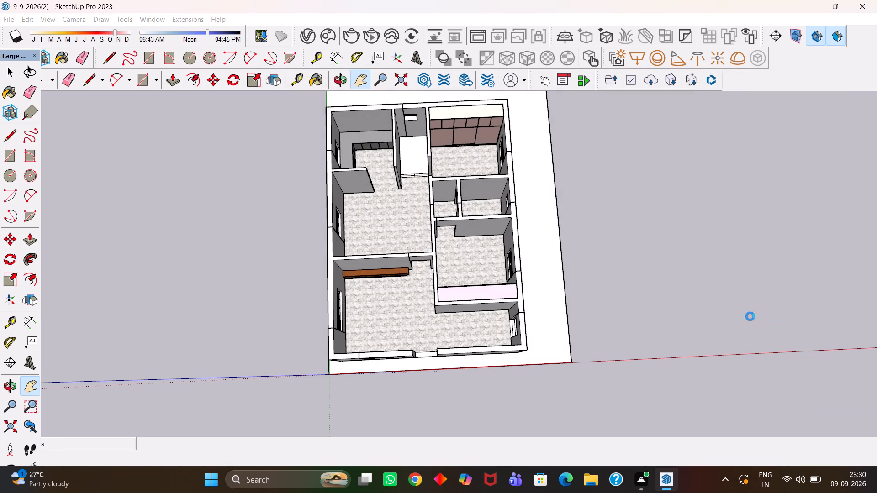
Draw a large ground rectangle that surrounds the whole house and its white base.
{"action": "key", "text": "h"}
{"action": "scroll", "coordinate": [491, 263], "scroll_direction": "down", "scroll_amount": 2}
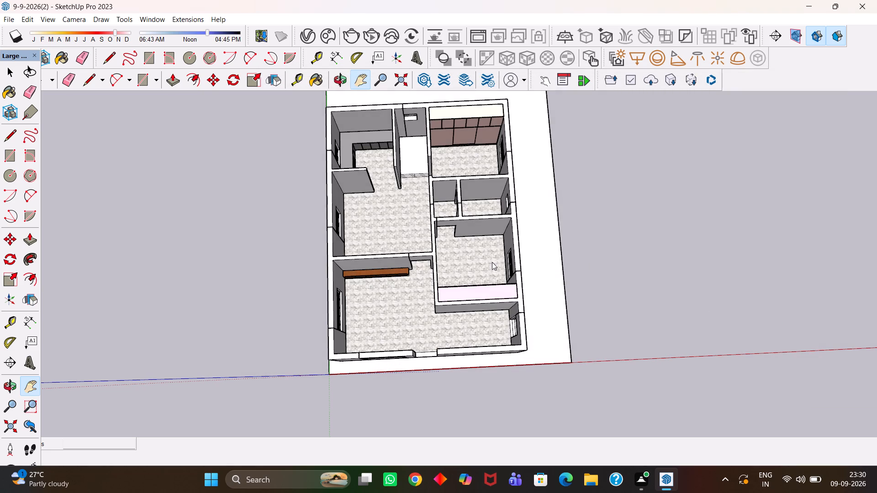
{"action": "scroll", "coordinate": [492, 262], "scroll_direction": "down", "scroll_amount": 3}
{"action": "middle_click_drag", "start_coordinate": [464, 244], "coordinate": [460, 263]}
{"action": "scroll", "coordinate": [460, 263], "scroll_direction": "up", "scroll_amount": 5}
{"action": "key", "text": "h"}
{"action": "scroll", "coordinate": [460, 264], "scroll_direction": "up", "scroll_amount": 4}
{"action": "scroll", "coordinate": [460, 265], "scroll_direction": "down", "scroll_amount": 4}
{"action": "scroll", "coordinate": [458, 260], "scroll_direction": "up", "scroll_amount": 3}
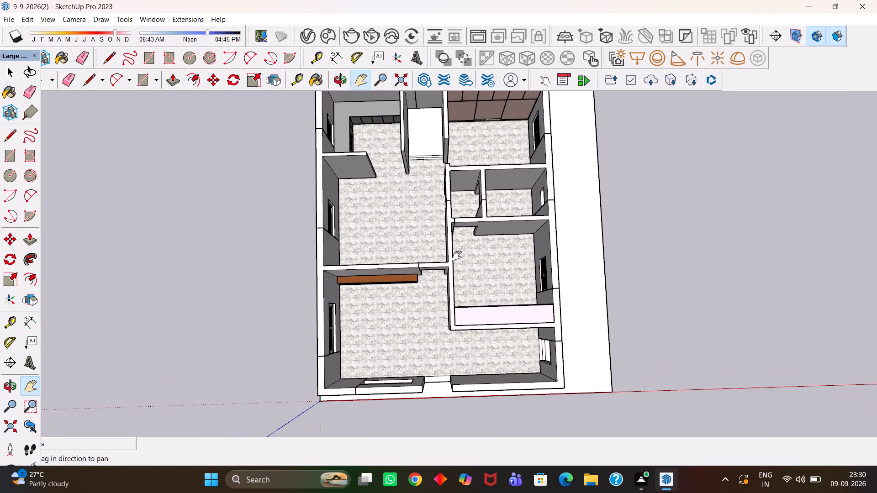
{"action": "middle_click_drag", "start_coordinate": [457, 256], "coordinate": [458, 261]}
{"action": "scroll", "coordinate": [458, 261], "scroll_direction": "down", "scroll_amount": 16}
{"action": "key", "text": "r"}
{"action": "left_click_drag", "start_coordinate": [593, 155], "coordinate": [484, 238]}
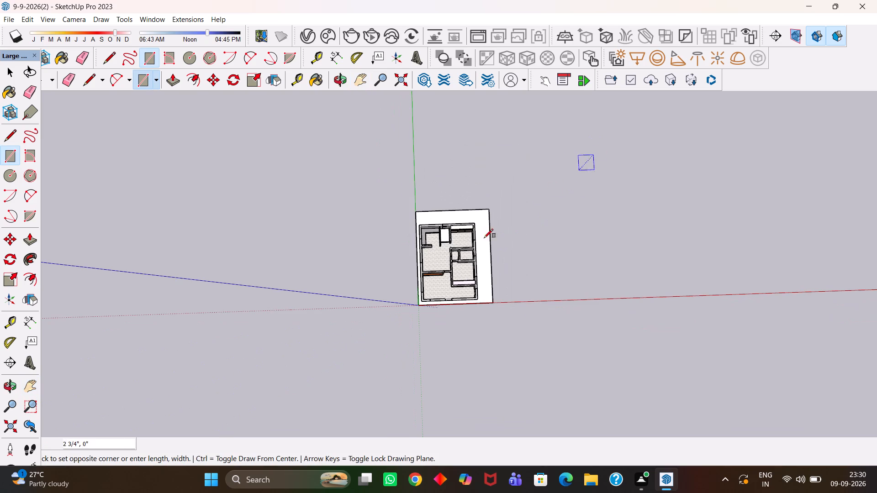
{"action": "left_click_drag", "start_coordinate": [484, 238], "coordinate": [272, 423]}
{"action": "scroll", "coordinate": [379, 301], "scroll_direction": "up", "scroll_amount": 10}
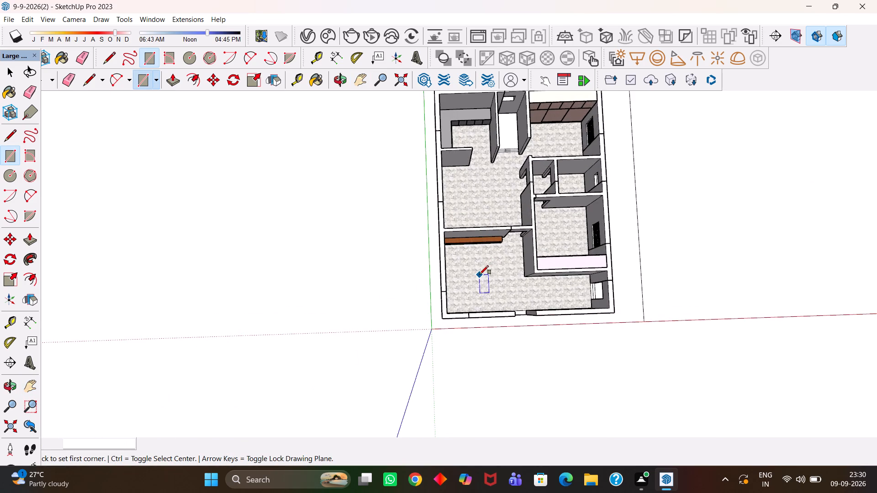
Erase the old base's boundary edges around the house so the base merges into the large ground rectangle.
{"action": "key", "text": "h"}
{"action": "left_click_drag", "start_coordinate": [541, 240], "coordinate": [370, 360]}
{"action": "scroll", "coordinate": [364, 341], "scroll_direction": "up", "scroll_amount": 2}
{"action": "scroll", "coordinate": [364, 341], "scroll_direction": "down", "scroll_amount": 3}
{"action": "scroll", "coordinate": [351, 339], "scroll_direction": "up", "scroll_amount": 3}
{"action": "left_click_drag", "start_coordinate": [349, 339], "coordinate": [422, 293]}
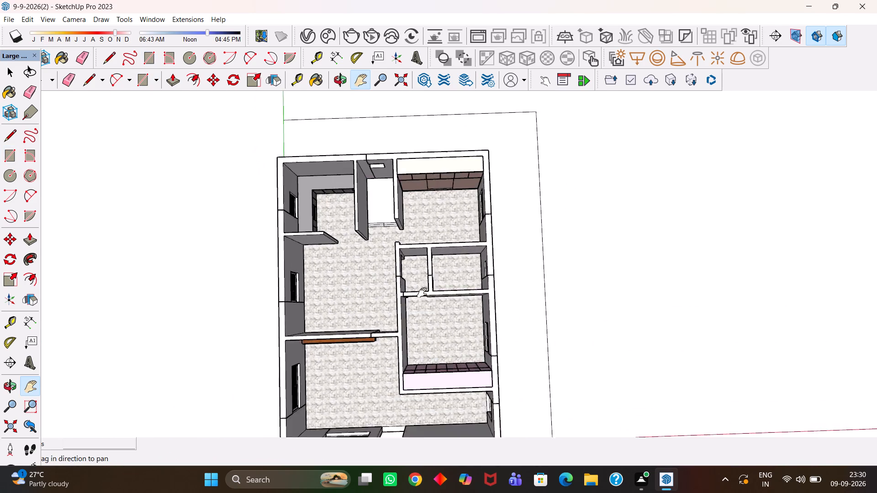
{"action": "left_click_drag", "start_coordinate": [422, 293], "coordinate": [428, 306]}
{"action": "key", "text": "e"}
{"action": "left_click_drag", "start_coordinate": [559, 297], "coordinate": [573, 308]}
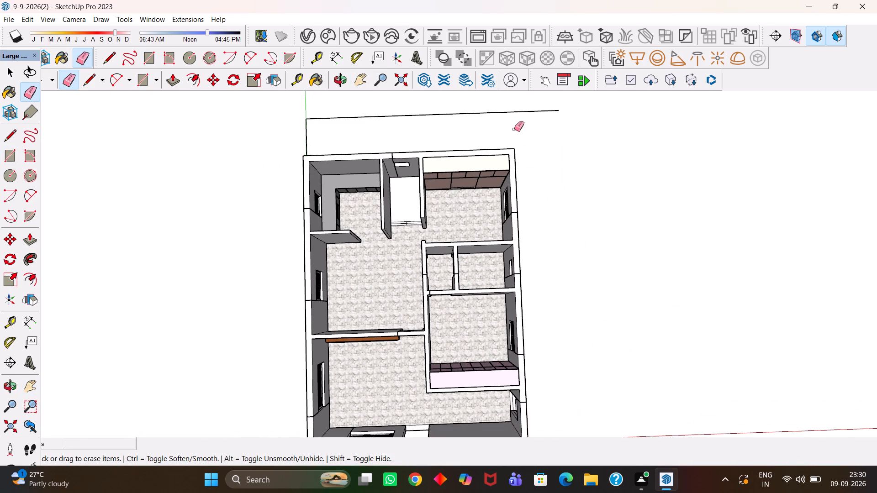
{"action": "left_click_drag", "start_coordinate": [512, 126], "coordinate": [495, 107]}
{"action": "scroll", "coordinate": [430, 214], "scroll_direction": "down", "scroll_amount": 1}
{"action": "left_click_drag", "start_coordinate": [326, 145], "coordinate": [300, 146]}
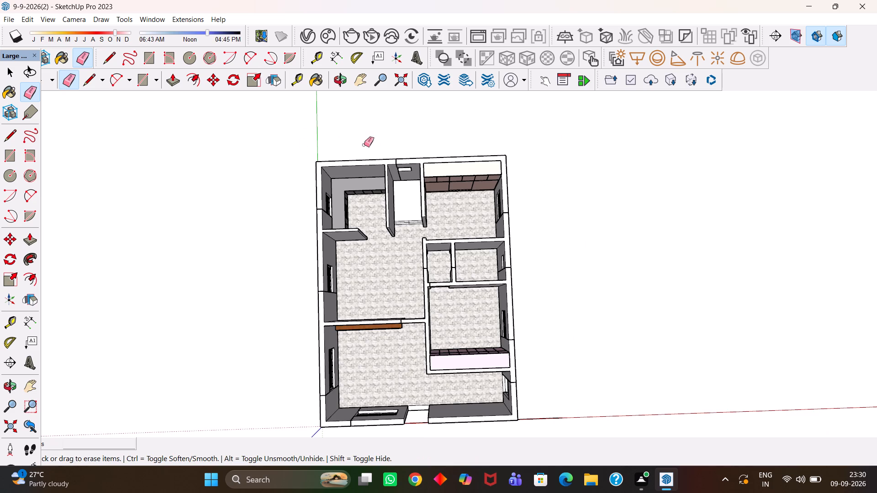
{"action": "scroll", "coordinate": [392, 145], "scroll_direction": "down", "scroll_amount": 5}
{"action": "scroll", "coordinate": [465, 309], "scroll_direction": "up", "scroll_amount": 3}
{"action": "left_click_drag", "start_coordinate": [506, 315], "coordinate": [500, 347]}
{"action": "scroll", "coordinate": [500, 347], "scroll_direction": "down", "scroll_amount": 5}
Examine the house layout on its enlarged white ground from above, framing the whole plan.
{"action": "key", "text": "h"}
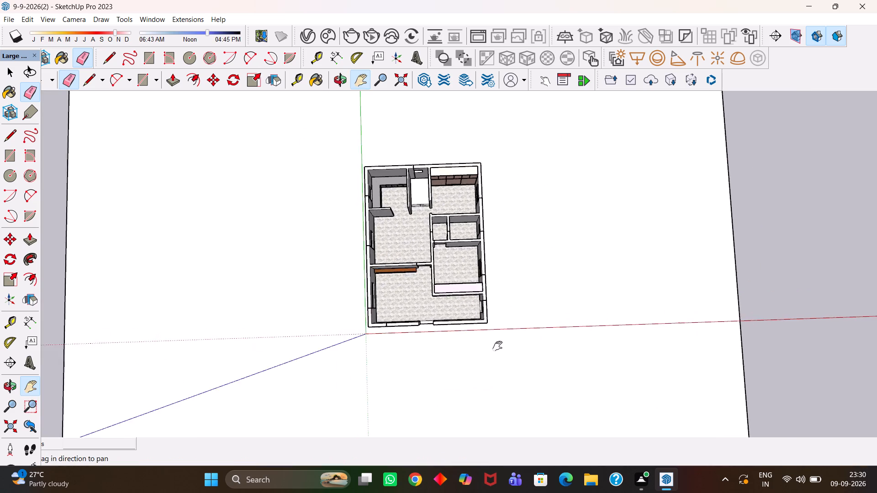
{"action": "left_click_drag", "start_coordinate": [477, 289], "coordinate": [481, 315]}
{"action": "scroll", "coordinate": [462, 299], "scroll_direction": "up", "scroll_amount": 4}
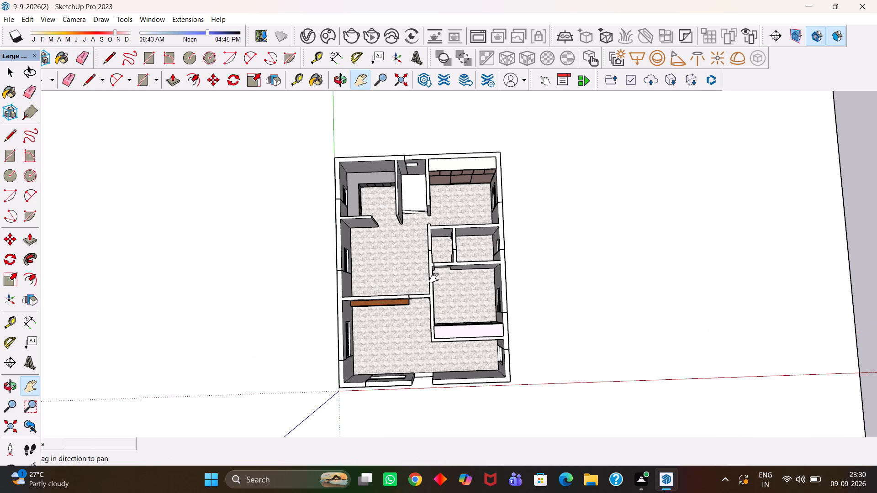
{"action": "scroll", "coordinate": [434, 278], "scroll_direction": "up", "scroll_amount": 2}
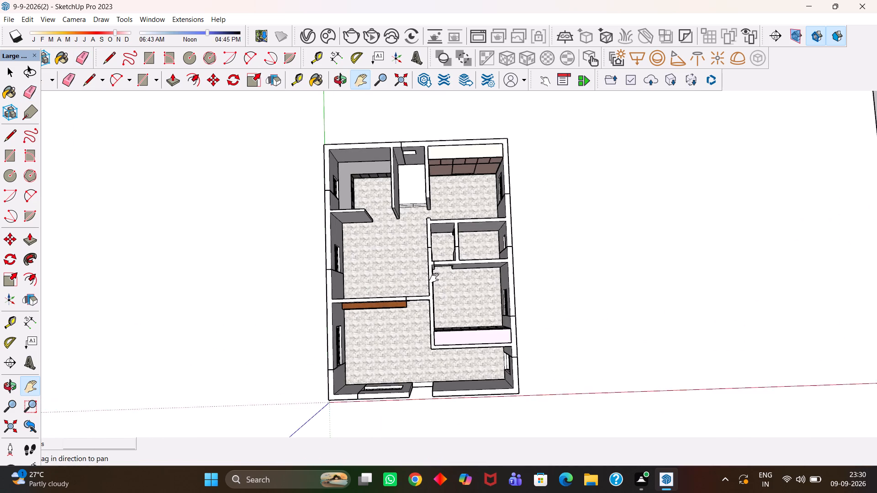
{"action": "scroll", "coordinate": [433, 279], "scroll_direction": "down", "scroll_amount": 2}
{"action": "left_click_drag", "start_coordinate": [471, 282], "coordinate": [486, 280]}
{"action": "scroll", "coordinate": [483, 282], "scroll_direction": "up", "scroll_amount": 3}
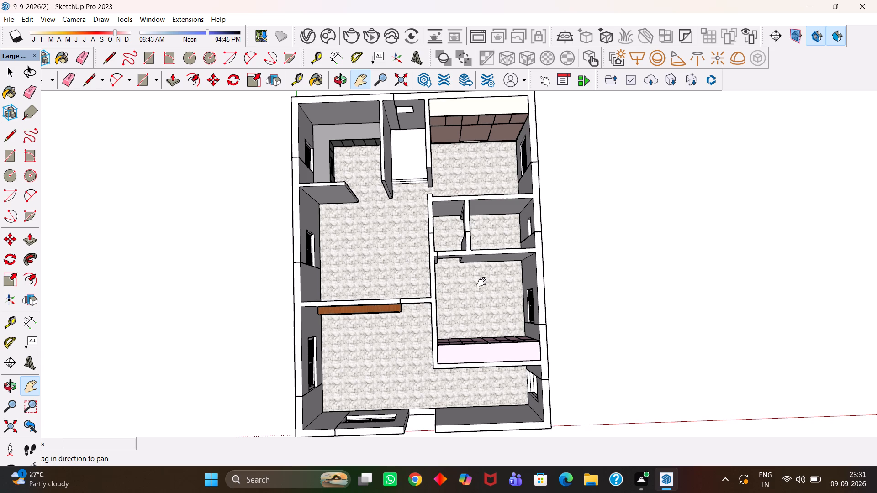
{"action": "scroll", "coordinate": [481, 300], "scroll_direction": "down", "scroll_amount": 1}
{"action": "middle_click", "coordinate": [482, 301]}
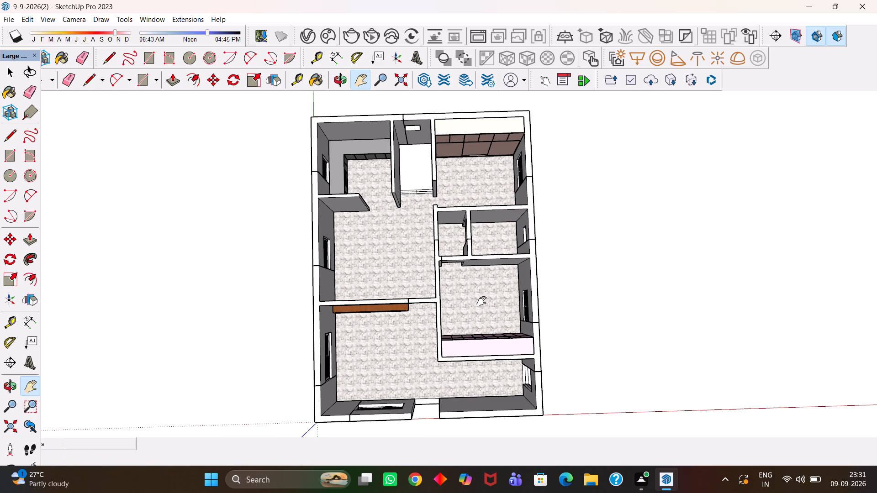
{"action": "scroll", "coordinate": [469, 301], "scroll_direction": "down", "scroll_amount": 2}
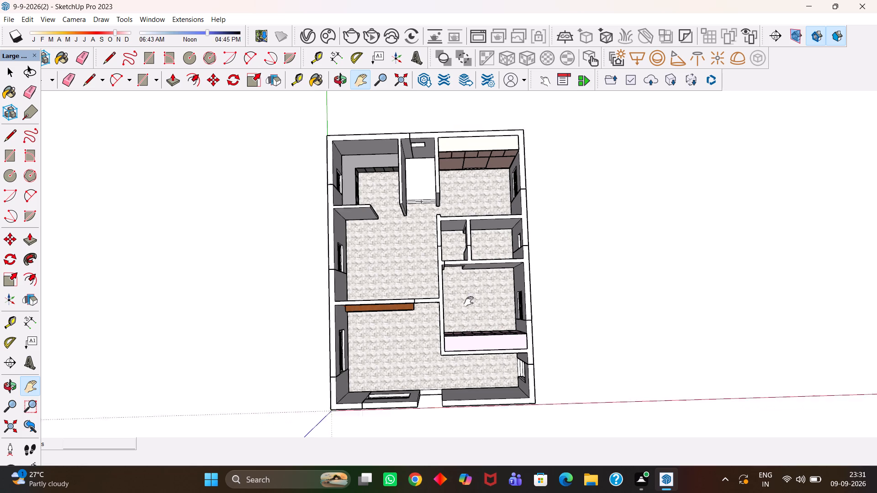
{"action": "scroll", "coordinate": [469, 301], "scroll_direction": "down", "scroll_amount": 1}
{"action": "middle_click", "coordinate": [469, 301]}
{"action": "scroll", "coordinate": [469, 301], "scroll_direction": "up", "scroll_amount": 3}
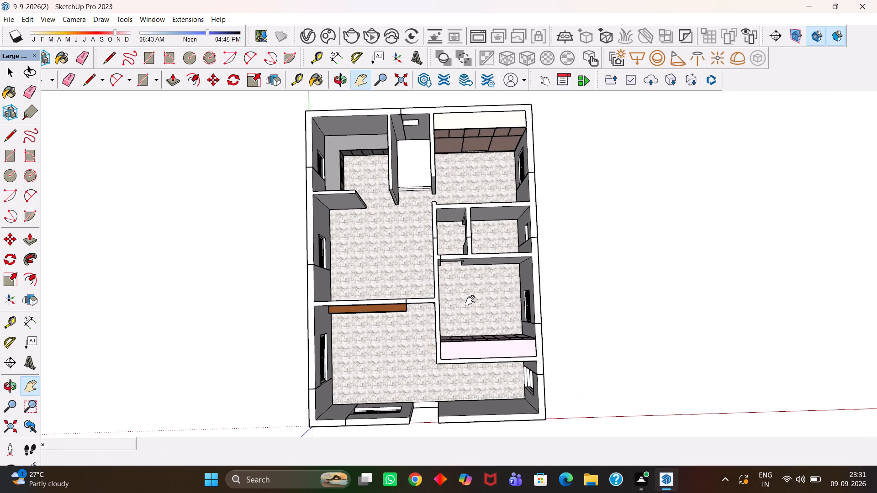
{"action": "scroll", "coordinate": [470, 300], "scroll_direction": "down", "scroll_amount": 2}
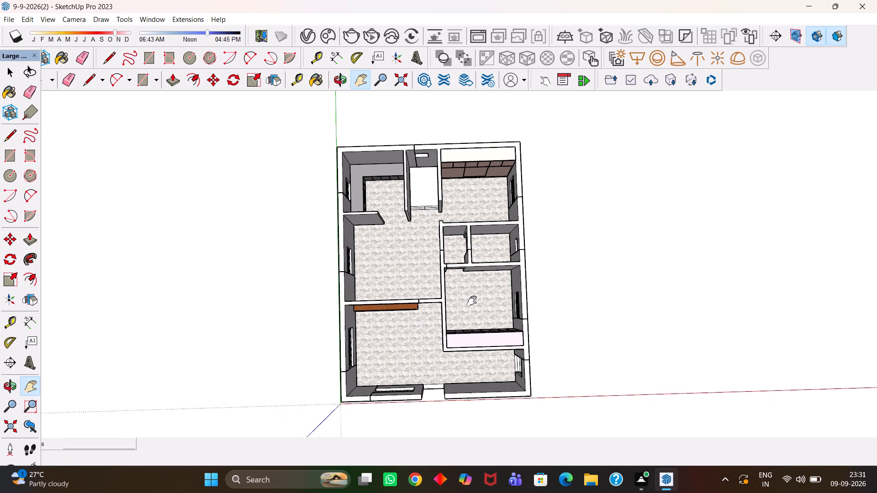
{"action": "scroll", "coordinate": [472, 301], "scroll_direction": "up", "scroll_amount": 2}
{"action": "scroll", "coordinate": [472, 301], "scroll_direction": "down", "scroll_amount": 1}
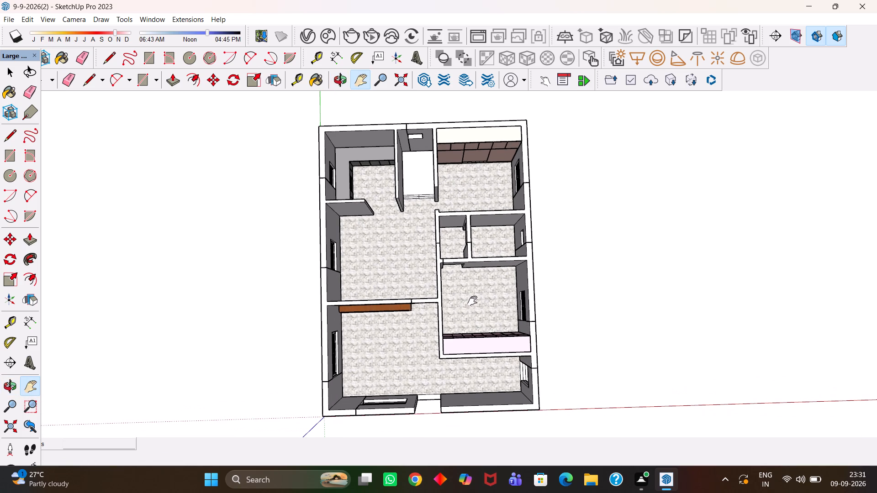
{"action": "key", "text": "Escape"}
{"action": "key", "text": "Escape"}
{"action": "key", "text": "Escape"}
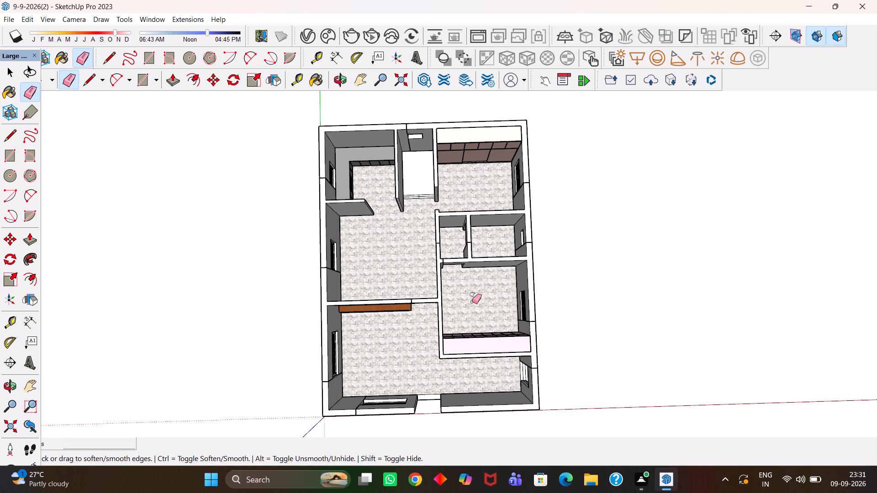
Save the model with the large white ground around the house.
{"action": "key", "text": "ctrl+s"}
{"action": "scroll", "coordinate": [471, 303], "scroll_direction": "up", "scroll_amount": 1}
{"action": "scroll", "coordinate": [471, 305], "scroll_direction": "down", "scroll_amount": 2}
{"action": "key", "text": "space"}
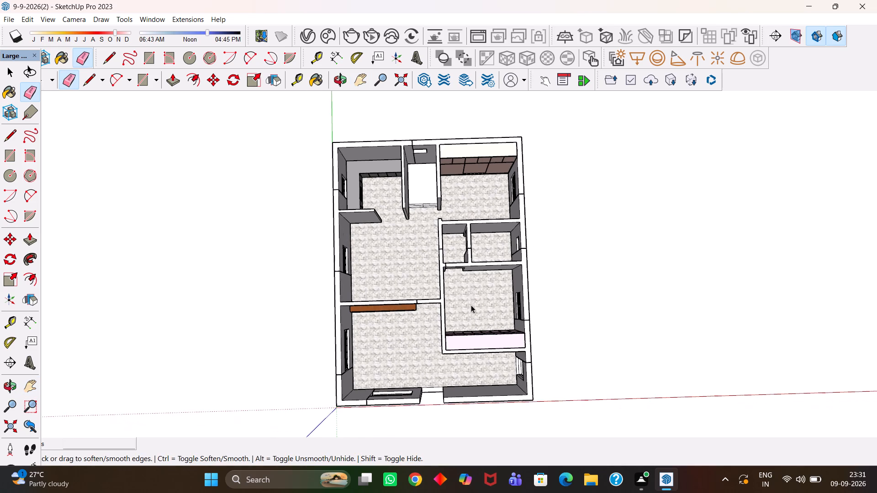
Frame the whole house from above and print the view with Microsoft Print to PDF.
{"action": "scroll", "coordinate": [471, 305], "scroll_direction": "up", "scroll_amount": 2}
{"action": "key", "text": "h"}
{"action": "scroll", "coordinate": [471, 307], "scroll_direction": "down", "scroll_amount": 2}
{"action": "middle_click", "coordinate": [471, 310]}
{"action": "scroll", "coordinate": [467, 311], "scroll_direction": "up", "scroll_amount": 1}
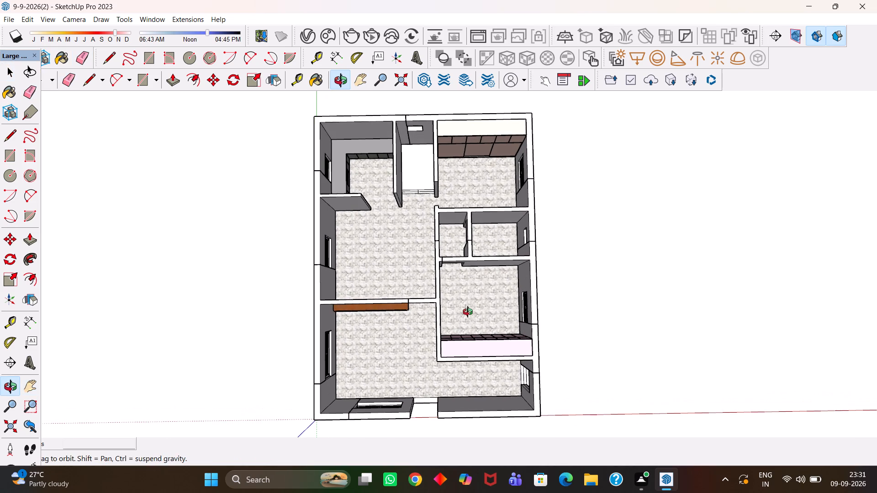
{"action": "left_click", "coordinate": [5, 19]}
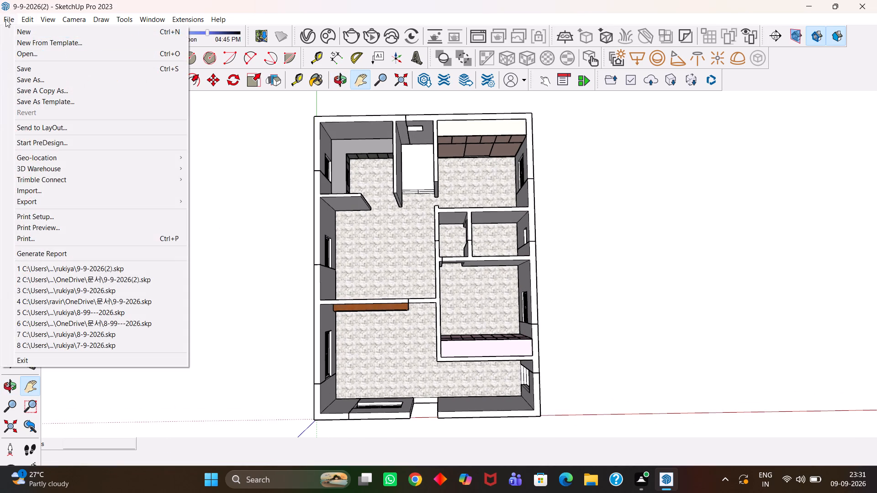
{"action": "left_click", "coordinate": [25, 239]}
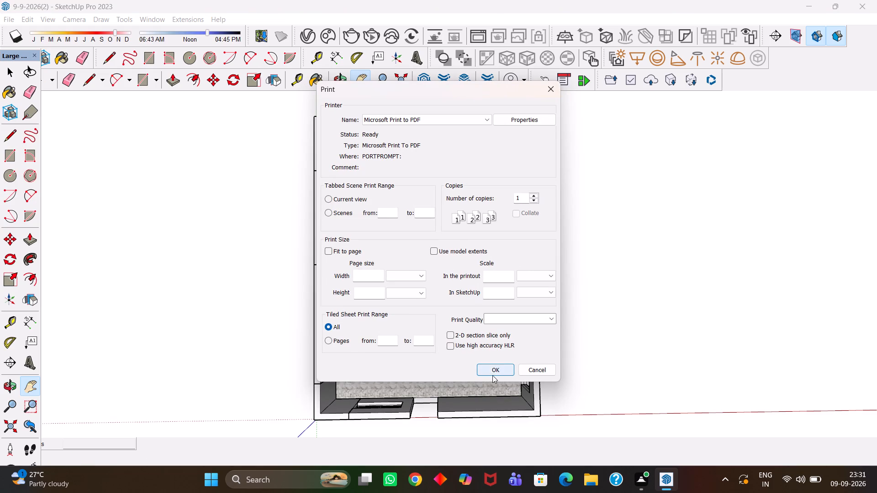
{"action": "left_click", "coordinate": [492, 370]}
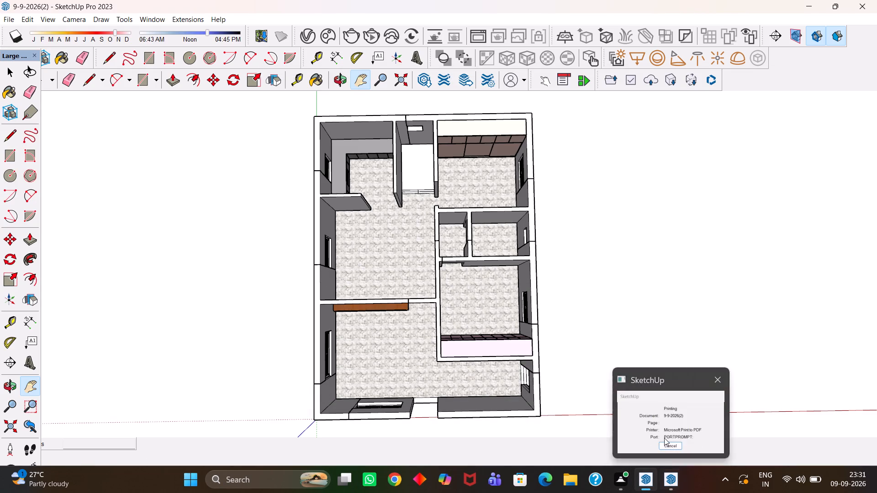
Set the rukiya folder inside New Folder as the destination for the PDF print output.
{"action": "left_click", "coordinate": [664, 438]}
{"action": "double_click", "coordinate": [314, 209]}
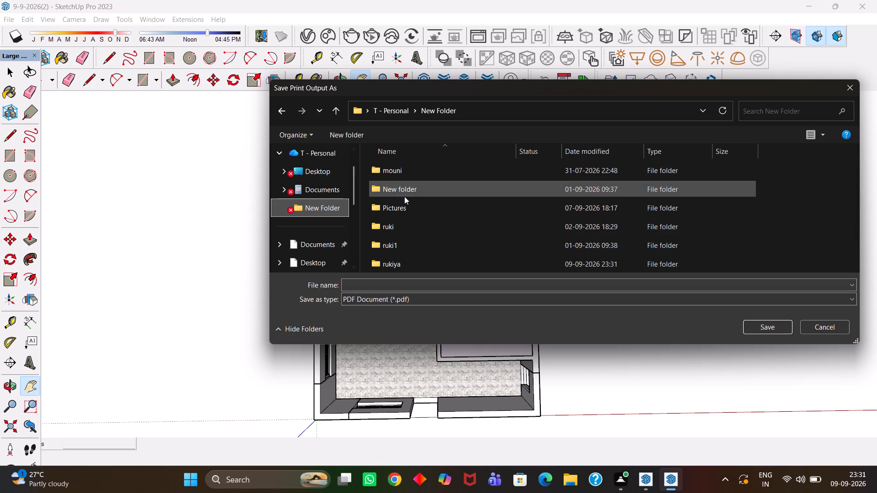
{"action": "scroll", "coordinate": [407, 202], "scroll_direction": "down", "scroll_amount": 5}
{"action": "double_click", "coordinate": [407, 268]}
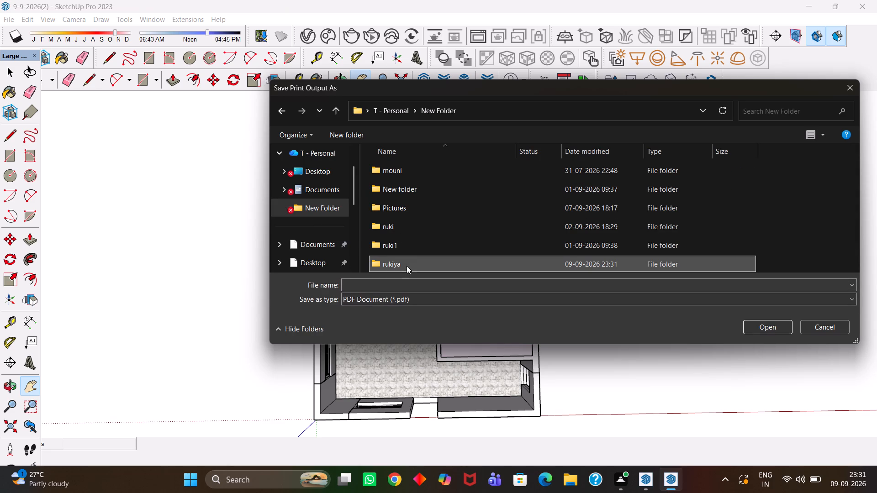
{"action": "left_click", "coordinate": [445, 214]}
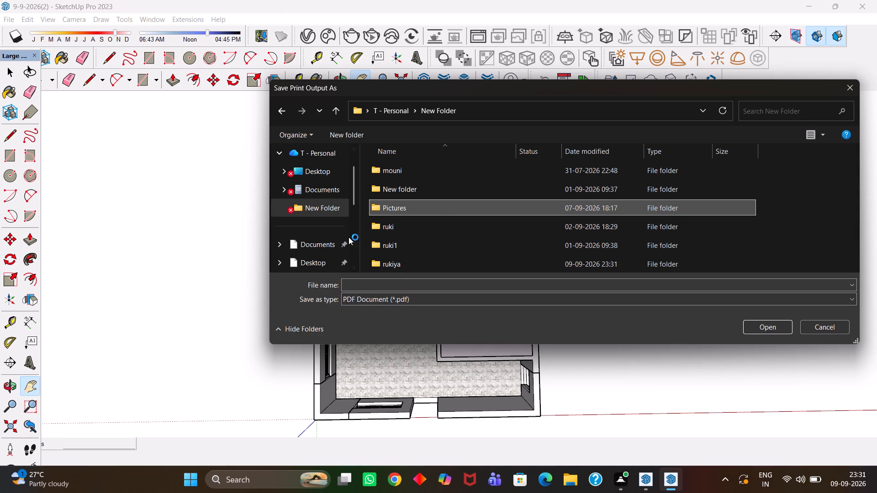
{"action": "double_click", "coordinate": [417, 260]}
Name the print output "9-9-2026........." and save it as a PDF document in the rukiya folder.
{"action": "scroll", "coordinate": [434, 208], "scroll_direction": "down", "scroll_amount": 5}
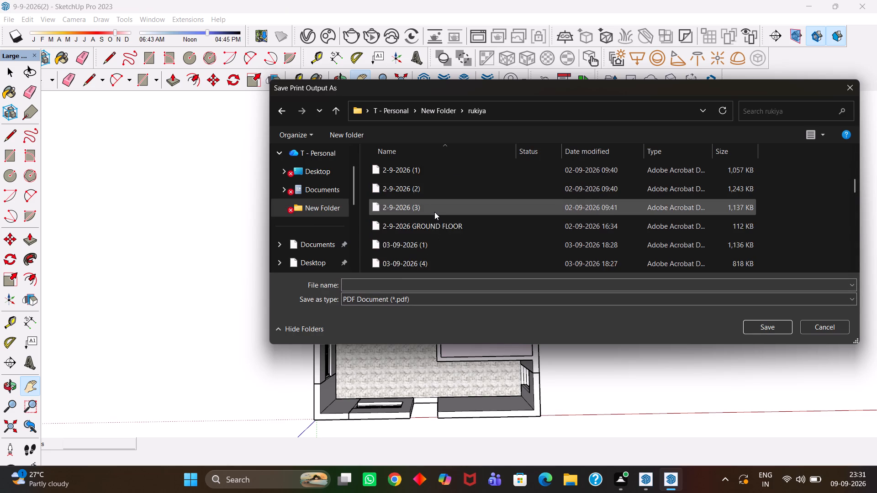
{"action": "scroll", "coordinate": [436, 209], "scroll_direction": "down", "scroll_amount": 19}
{"action": "scroll", "coordinate": [430, 217], "scroll_direction": "up", "scroll_amount": 5}
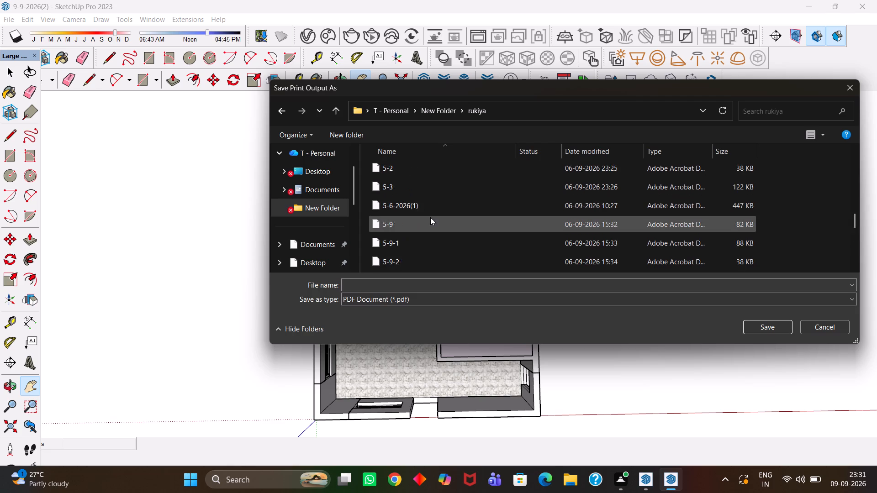
{"action": "scroll", "coordinate": [430, 217], "scroll_direction": "up", "scroll_amount": 16}
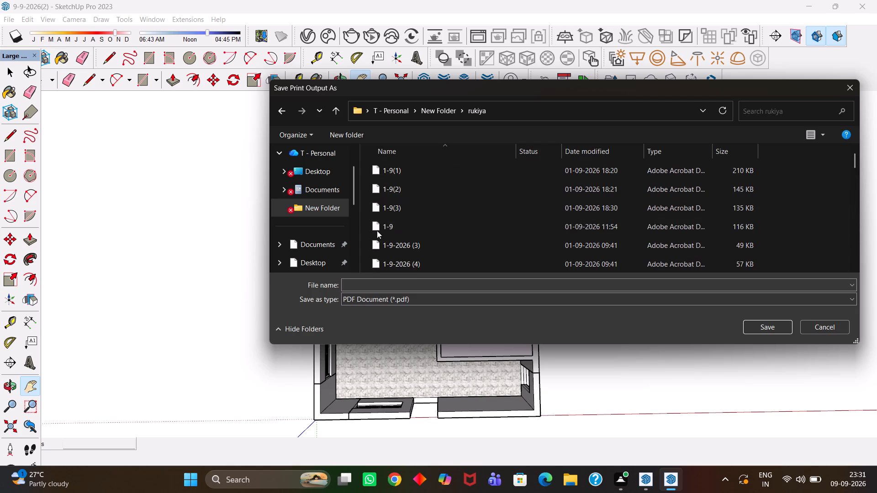
{"action": "scroll", "coordinate": [415, 227], "scroll_direction": "down", "scroll_amount": 5}
{"action": "scroll", "coordinate": [415, 227], "scroll_direction": "up", "scroll_amount": 2}
{"action": "scroll", "coordinate": [415, 227], "scroll_direction": "down", "scroll_amount": 4}
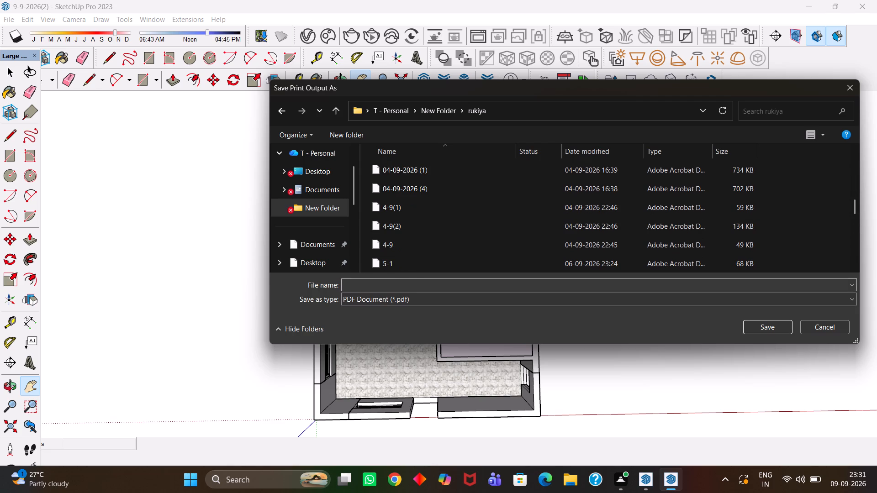
{"action": "left_click", "coordinate": [385, 288]}
{"action": "type", "text": "9-9-"}
{"action": "type", "text": "202"}
{"action": "type", "text": "666"}
{"action": "key", "text": "BackSpace"}
{"action": "key", "text": "BackSpace"}
{"action": "key", "text": "BackSpace"}
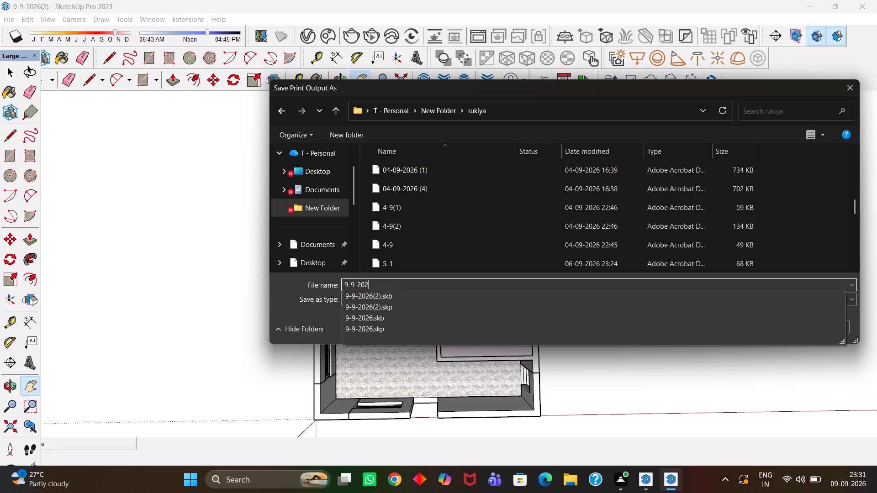
{"action": "key", "text": "6"}
{"action": "key", "text": "period"}
{"action": "type", "text": "........"}
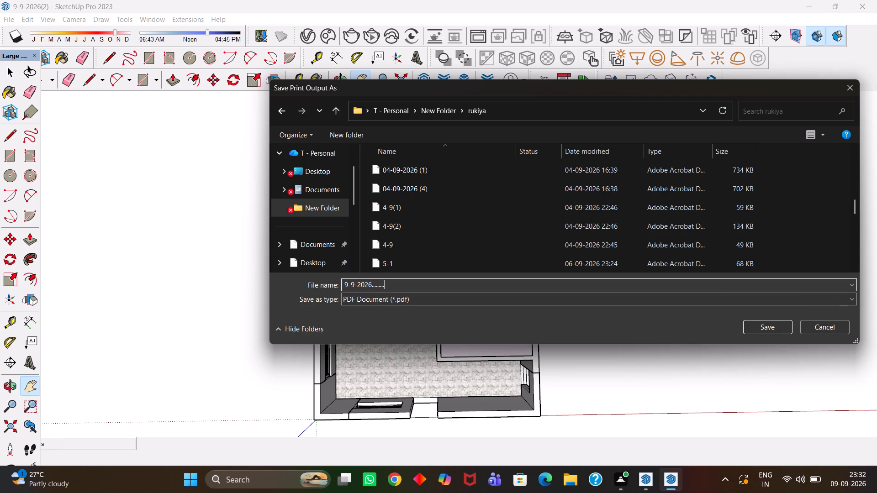
{"action": "left_click", "coordinate": [771, 328]}
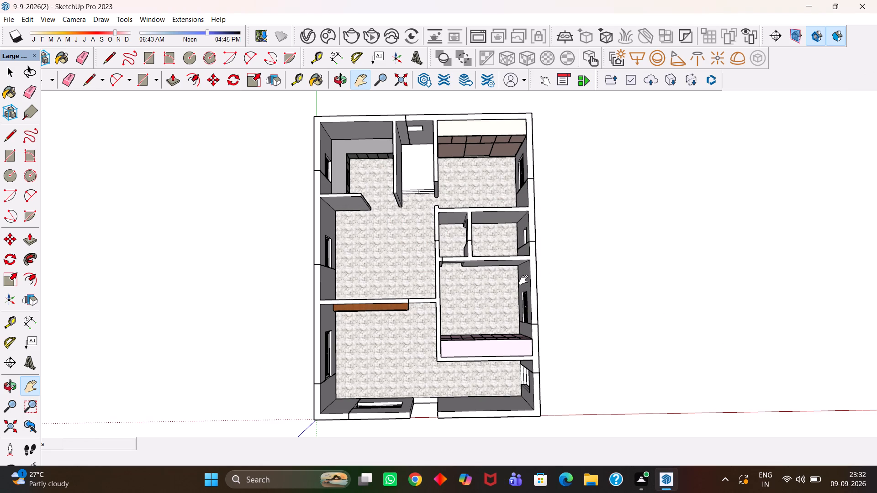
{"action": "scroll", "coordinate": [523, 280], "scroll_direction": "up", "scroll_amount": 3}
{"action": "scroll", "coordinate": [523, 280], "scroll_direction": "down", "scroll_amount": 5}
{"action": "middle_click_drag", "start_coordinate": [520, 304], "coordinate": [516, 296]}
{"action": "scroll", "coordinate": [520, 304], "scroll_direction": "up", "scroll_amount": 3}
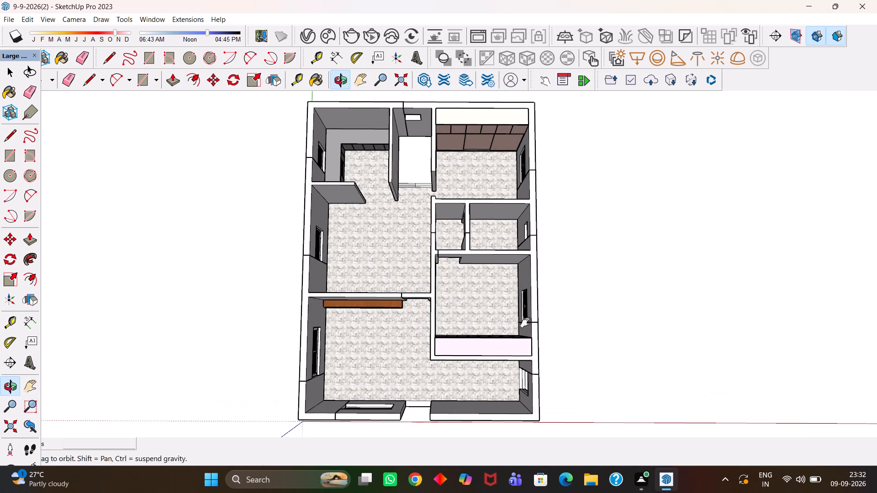
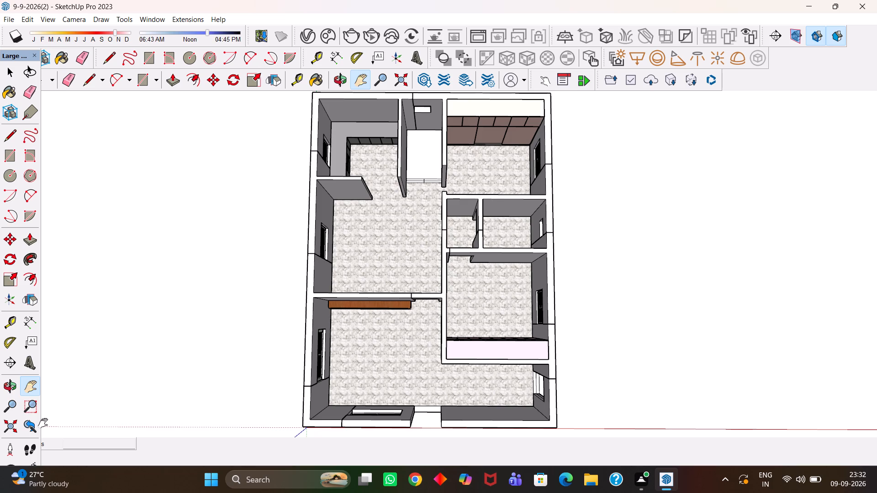
Examine the house model's rooms, walls and wardrobes from above and from several angles.
{"action": "scroll", "coordinate": [0, 423], "scroll_direction": "up", "scroll_amount": 4}
{"action": "scroll", "coordinate": [393, 363], "scroll_direction": "down", "scroll_amount": 4}
{"action": "scroll", "coordinate": [411, 352], "scroll_direction": "up", "scroll_amount": 4}
{"action": "scroll", "coordinate": [402, 341], "scroll_direction": "down", "scroll_amount": 6}
{"action": "scroll", "coordinate": [398, 336], "scroll_direction": "up", "scroll_amount": 10}
{"action": "scroll", "coordinate": [396, 331], "scroll_direction": "down", "scroll_amount": 6}
{"action": "scroll", "coordinate": [299, 335], "scroll_direction": "up", "scroll_amount": 5}
{"action": "middle_click_drag", "start_coordinate": [301, 336], "coordinate": [447, 270]}
{"action": "scroll", "coordinate": [447, 270], "scroll_direction": "down", "scroll_amount": 5}
{"action": "left_click_drag", "start_coordinate": [469, 243], "coordinate": [481, 298]}
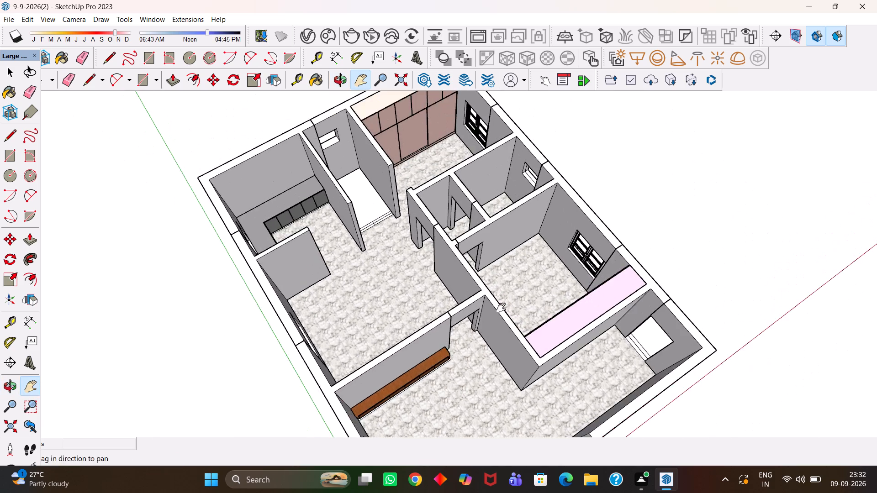
{"action": "middle_click_drag", "start_coordinate": [517, 313], "coordinate": [480, 305]}
{"action": "scroll", "coordinate": [480, 305], "scroll_direction": "up", "scroll_amount": 4}
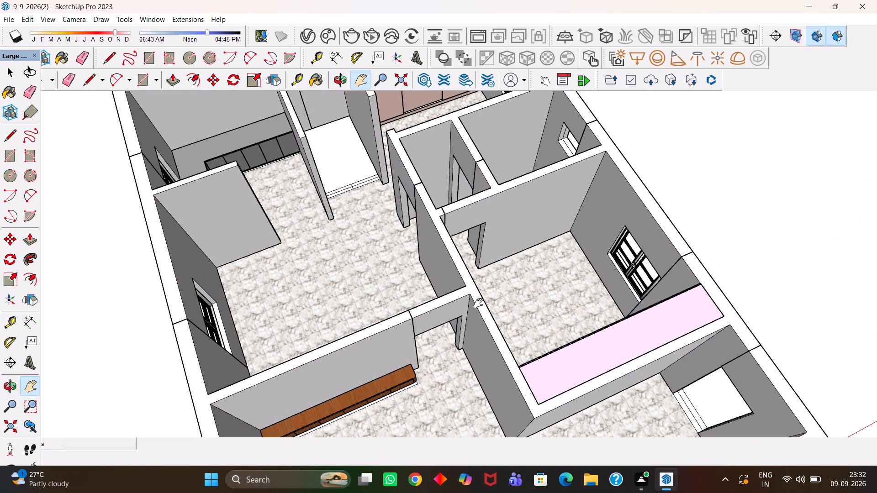
{"action": "scroll", "coordinate": [469, 301], "scroll_direction": "up", "scroll_amount": 3}
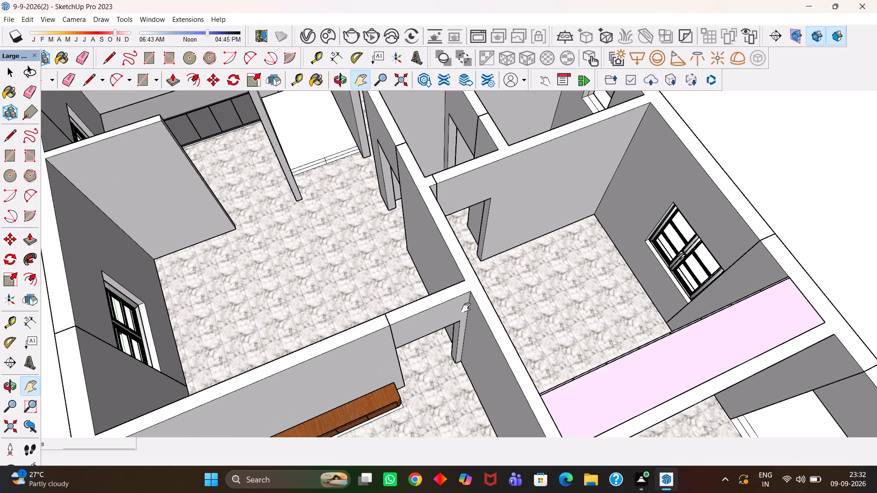
{"action": "scroll", "coordinate": [466, 309], "scroll_direction": "up", "scroll_amount": 2}
{"action": "scroll", "coordinate": [466, 309], "scroll_direction": "down", "scroll_amount": 2}
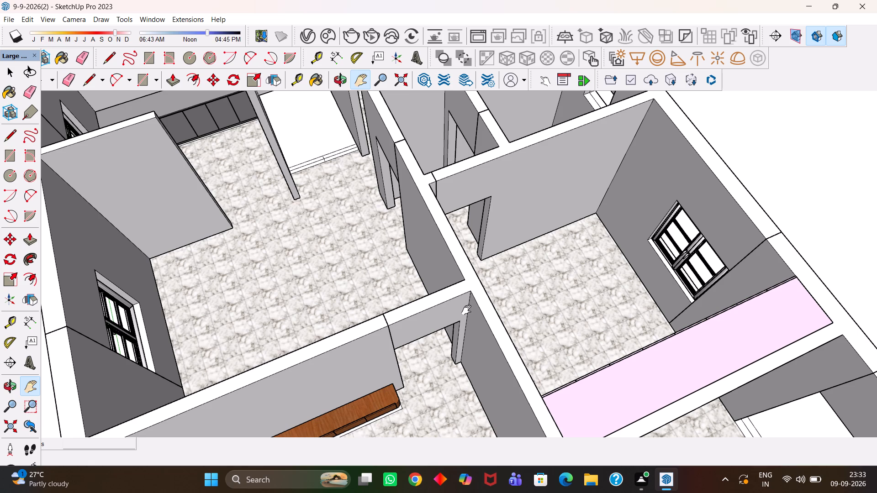
{"action": "scroll", "coordinate": [462, 298], "scroll_direction": "down", "scroll_amount": 20}
{"action": "scroll", "coordinate": [462, 298], "scroll_direction": "down", "scroll_amount": 1}
{"action": "scroll", "coordinate": [492, 274], "scroll_direction": "up", "scroll_amount": 4}
{"action": "middle_click_drag", "start_coordinate": [492, 279], "coordinate": [453, 273]}
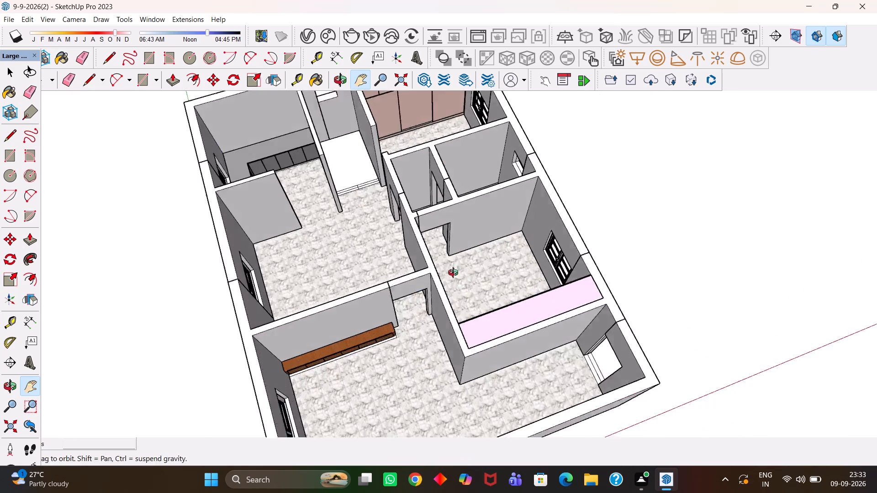
{"action": "middle_click_drag", "start_coordinate": [453, 273], "coordinate": [451, 270]}
{"action": "scroll", "coordinate": [453, 273], "scroll_direction": "up", "scroll_amount": 6}
{"action": "scroll", "coordinate": [483, 251], "scroll_direction": "down", "scroll_amount": 1}
{"action": "middle_click_drag", "start_coordinate": [474, 261], "coordinate": [410, 291]}
{"action": "scroll", "coordinate": [407, 291], "scroll_direction": "up", "scroll_amount": 2}
{"action": "scroll", "coordinate": [380, 290], "scroll_direction": "down", "scroll_amount": 9}
{"action": "middle_click_drag", "start_coordinate": [352, 295], "coordinate": [522, 224]}
{"action": "scroll", "coordinate": [359, 294], "scroll_direction": "up", "scroll_amount": 6}
{"action": "left_click_drag", "start_coordinate": [566, 298], "coordinate": [559, 292]}
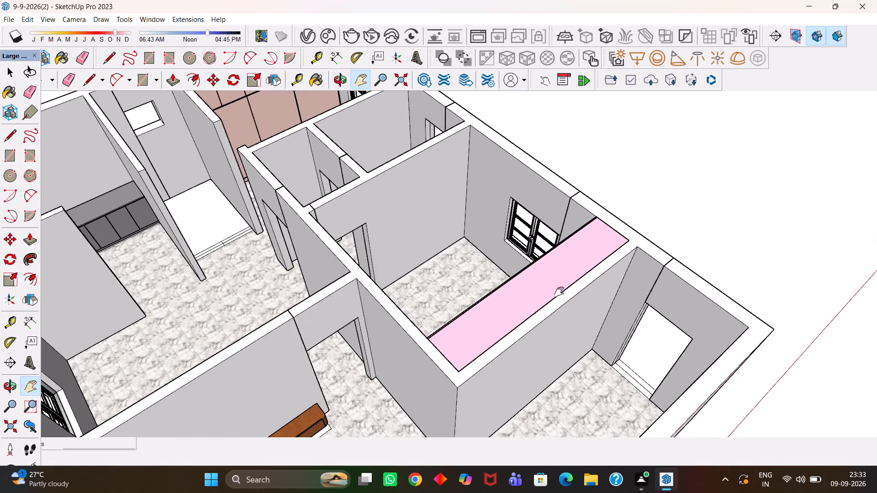
Sample the pink Color L01 from the eight-door wardrobe's doors and paint the white plinth strip beneath them with it.
{"action": "left_click_drag", "start_coordinate": [559, 292], "coordinate": [488, 220]}
{"action": "scroll", "coordinate": [470, 218], "scroll_direction": "down", "scroll_amount": 4}
{"action": "scroll", "coordinate": [374, 238], "scroll_direction": "up", "scroll_amount": 6}
{"action": "middle_click_drag", "start_coordinate": [373, 242], "coordinate": [642, 233]}
{"action": "middle_click_drag", "start_coordinate": [397, 230], "coordinate": [527, 240]}
{"action": "left_click_drag", "start_coordinate": [464, 198], "coordinate": [464, 283]}
{"action": "scroll", "coordinate": [432, 287], "scroll_direction": "up", "scroll_amount": 3}
{"action": "middle_click_drag", "start_coordinate": [453, 285], "coordinate": [544, 256]}
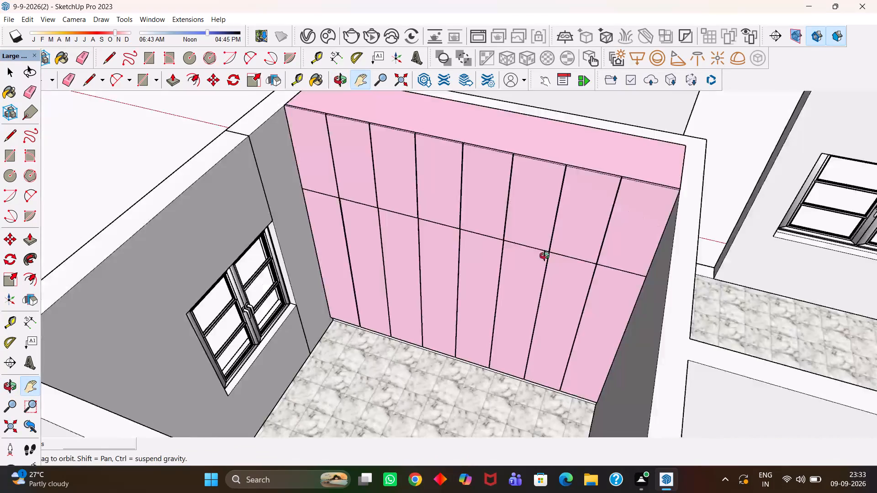
{"action": "middle_click_drag", "start_coordinate": [544, 256], "coordinate": [575, 248]}
{"action": "scroll", "coordinate": [487, 299], "scroll_direction": "up", "scroll_amount": 5}
{"action": "scroll", "coordinate": [406, 344], "scroll_direction": "down", "scroll_amount": 1}
{"action": "scroll", "coordinate": [406, 344], "scroll_direction": "up", "scroll_amount": 4}
{"action": "middle_click_drag", "start_coordinate": [393, 364], "coordinate": [404, 343]}
{"action": "scroll", "coordinate": [401, 348], "scroll_direction": "up", "scroll_amount": 3}
{"action": "left_click_drag", "start_coordinate": [395, 376], "coordinate": [446, 273]}
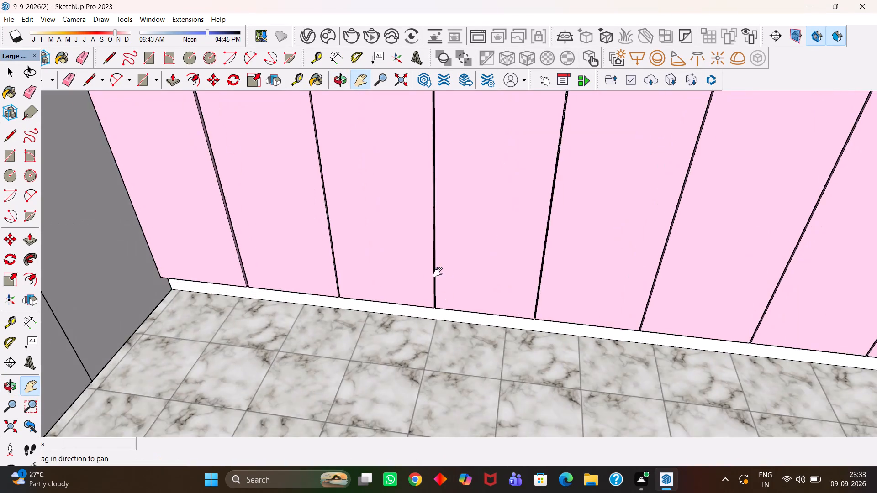
{"action": "middle_click_drag", "start_coordinate": [436, 283], "coordinate": [454, 291]}
{"action": "scroll", "coordinate": [449, 297], "scroll_direction": "up", "scroll_amount": 3}
{"action": "key", "text": "b"}
{"action": "scroll", "coordinate": [468, 309], "scroll_direction": "up", "scroll_amount": 2}
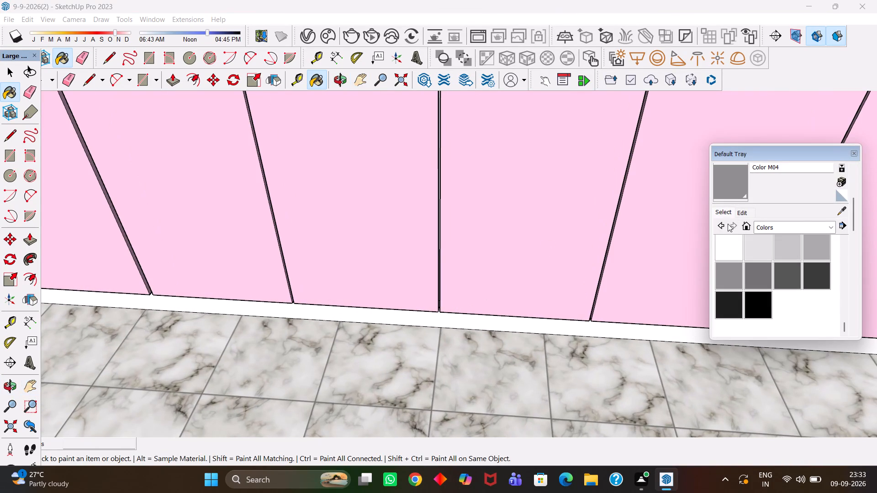
{"action": "left_click", "coordinate": [724, 214]}
{"action": "left_click", "coordinate": [839, 212]}
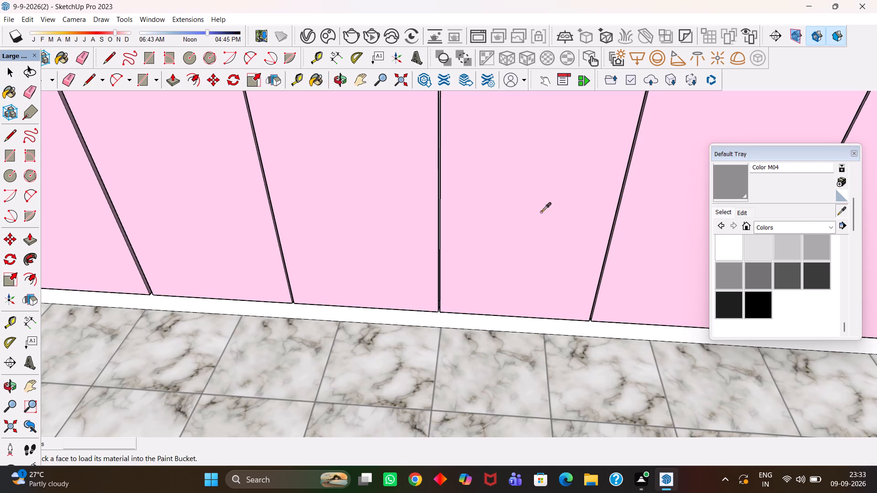
{"action": "left_click", "coordinate": [541, 212]}
{"action": "left_click", "coordinate": [498, 324]}
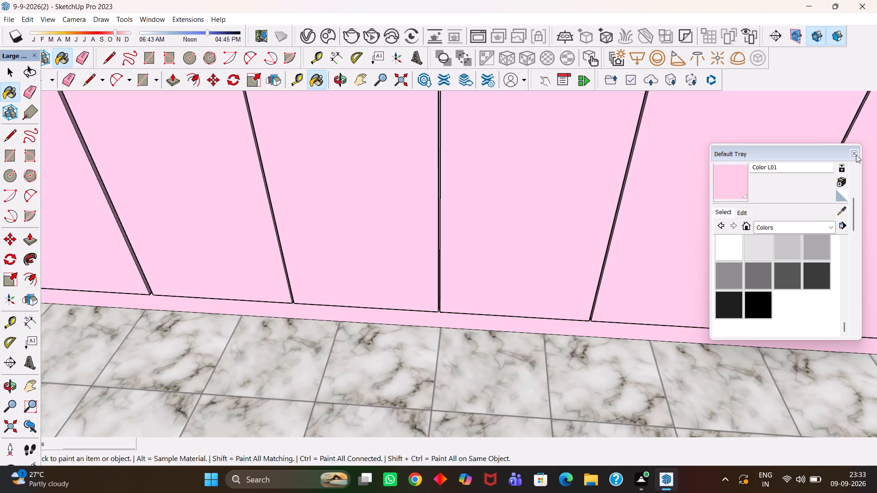
{"action": "left_click", "coordinate": [856, 155]}
Examine the pink wardrobe with its painted plinth, and the rest of the house from all around.
{"action": "scroll", "coordinate": [481, 252], "scroll_direction": "down", "scroll_amount": 17}
{"action": "scroll", "coordinate": [453, 260], "scroll_direction": "up", "scroll_amount": 13}
{"action": "key", "text": "h"}
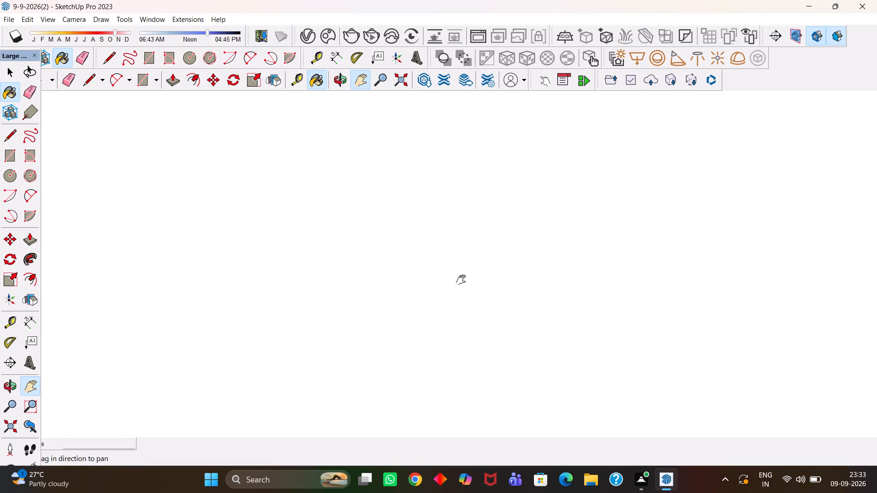
{"action": "scroll", "coordinate": [461, 280], "scroll_direction": "up", "scroll_amount": 20}
{"action": "scroll", "coordinate": [461, 280], "scroll_direction": "up", "scroll_amount": 14}
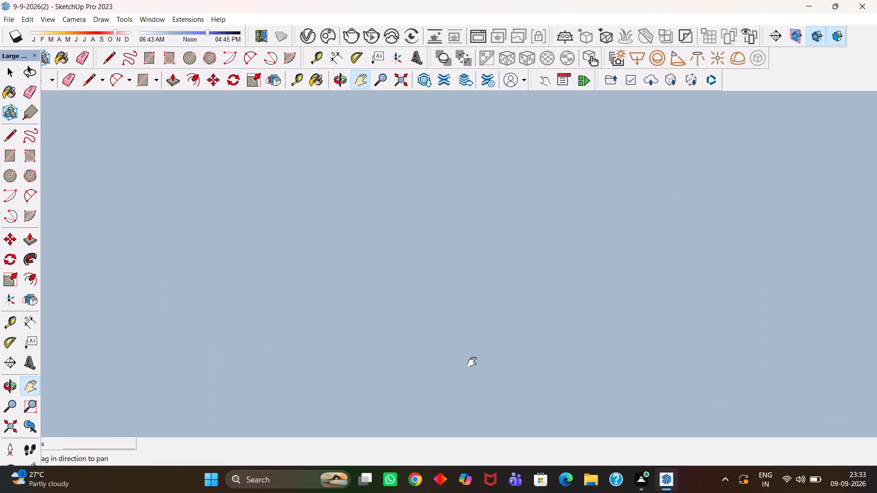
{"action": "scroll", "coordinate": [460, 359], "scroll_direction": "up", "scroll_amount": 15}
{"action": "scroll", "coordinate": [468, 333], "scroll_direction": "up", "scroll_amount": 11}
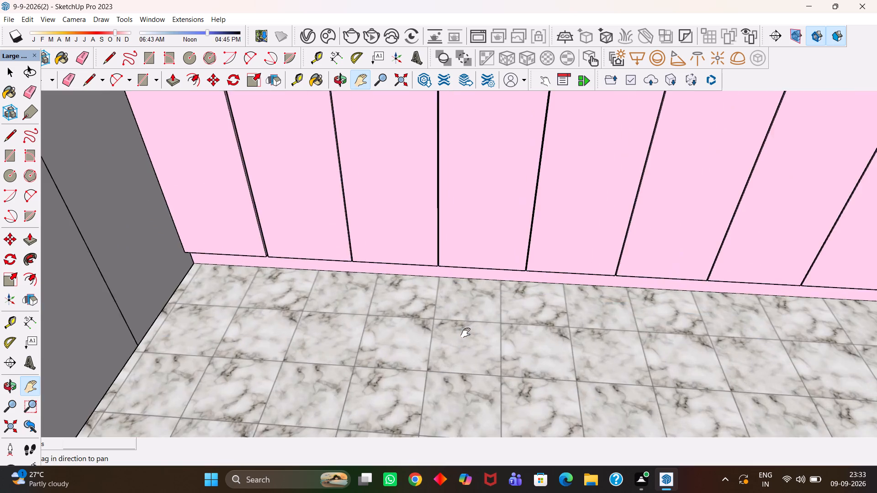
{"action": "scroll", "coordinate": [460, 333], "scroll_direction": "down", "scroll_amount": 8}
{"action": "middle_click_drag", "start_coordinate": [491, 286], "coordinate": [470, 324]}
{"action": "scroll", "coordinate": [470, 325], "scroll_direction": "down", "scroll_amount": 12}
{"action": "middle_click_drag", "start_coordinate": [496, 315], "coordinate": [480, 326]}
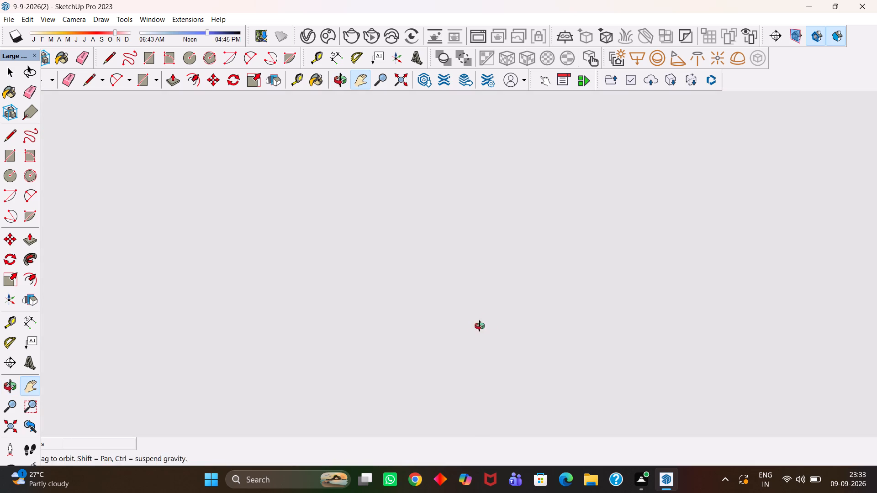
{"action": "middle_click_drag", "start_coordinate": [480, 326], "coordinate": [477, 329]}
{"action": "key", "text": "h"}
{"action": "scroll", "coordinate": [478, 328], "scroll_direction": "up", "scroll_amount": 1}
{"action": "scroll", "coordinate": [477, 329], "scroll_direction": "down", "scroll_amount": 18}
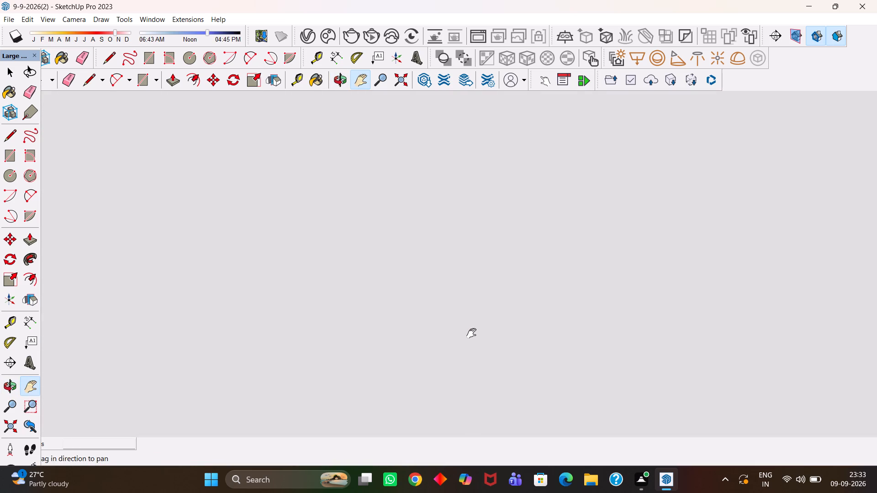
{"action": "scroll", "coordinate": [471, 333], "scroll_direction": "down", "scroll_amount": 20}
{"action": "scroll", "coordinate": [471, 333], "scroll_direction": "down", "scroll_amount": 15}
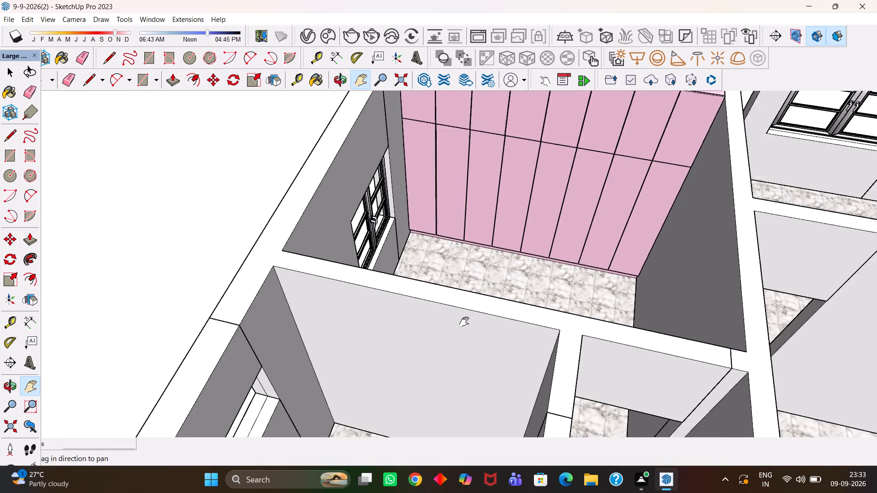
{"action": "scroll", "coordinate": [464, 322], "scroll_direction": "down", "scroll_amount": 8}
{"action": "middle_click_drag", "start_coordinate": [505, 316], "coordinate": [485, 326]}
{"action": "scroll", "coordinate": [485, 326], "scroll_direction": "up", "scroll_amount": 1}
{"action": "key", "text": "h"}
{"action": "scroll", "coordinate": [481, 326], "scroll_direction": "down", "scroll_amount": 10}
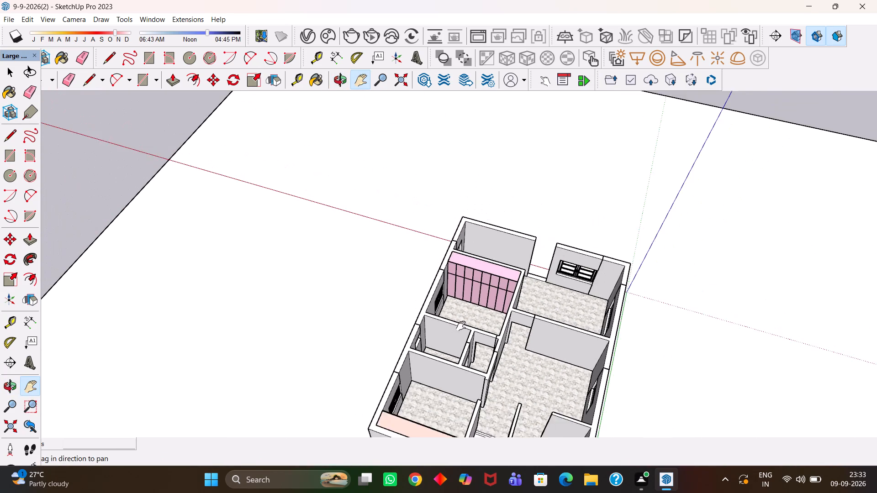
{"action": "scroll", "coordinate": [461, 326], "scroll_direction": "up", "scroll_amount": 1}
{"action": "scroll", "coordinate": [461, 326], "scroll_direction": "down", "scroll_amount": 6}
{"action": "middle_click_drag", "start_coordinate": [455, 304], "coordinate": [510, 347]}
{"action": "scroll", "coordinate": [511, 348], "scroll_direction": "up", "scroll_amount": 4}
{"action": "key", "text": "h"}
{"action": "scroll", "coordinate": [497, 335], "scroll_direction": "down", "scroll_amount": 5}
{"action": "middle_click_drag", "start_coordinate": [378, 318], "coordinate": [675, 297]}
{"action": "scroll", "coordinate": [384, 320], "scroll_direction": "up", "scroll_amount": 3}
{"action": "middle_click_drag", "start_coordinate": [360, 264], "coordinate": [617, 261]}
{"action": "key", "text": "h"}
{"action": "middle_click_drag", "start_coordinate": [352, 236], "coordinate": [487, 232]}
{"action": "scroll", "coordinate": [449, 238], "scroll_direction": "up", "scroll_amount": 6}
{"action": "left_click_drag", "start_coordinate": [320, 251], "coordinate": [409, 304]}
{"action": "middle_click_drag", "start_coordinate": [391, 310], "coordinate": [438, 314]}
{"action": "scroll", "coordinate": [443, 321], "scroll_direction": "up", "scroll_amount": 4}
{"action": "scroll", "coordinate": [438, 314], "scroll_direction": "down", "scroll_amount": 8}
{"action": "middle_click_drag", "start_coordinate": [446, 288], "coordinate": [448, 329]}
{"action": "scroll", "coordinate": [448, 329], "scroll_direction": "up", "scroll_amount": 1}
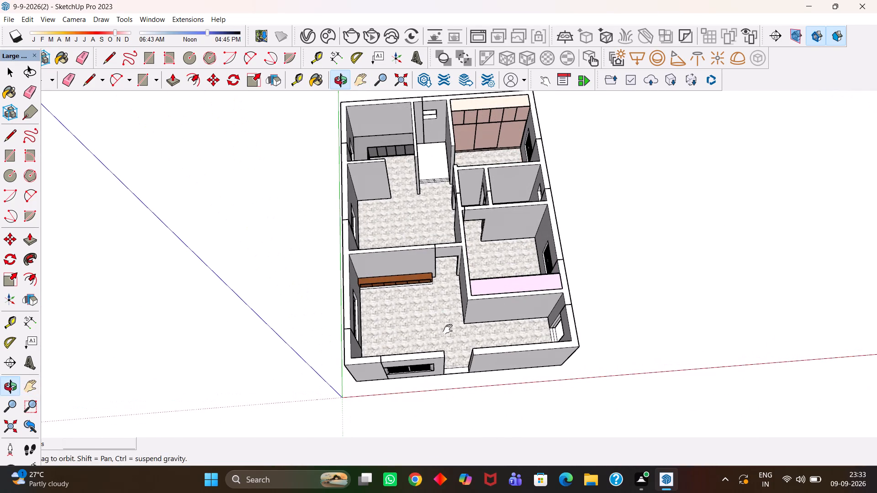
Save the house model with the wardrobe's pink plinth.
{"action": "key", "text": "ctrl+s"}
Frame the whole house from a steep overhead angle to review the complete layout.
{"action": "scroll", "coordinate": [449, 329], "scroll_direction": "down", "scroll_amount": 3}
{"action": "middle_click_drag", "start_coordinate": [444, 302], "coordinate": [448, 331]}
{"action": "scroll", "coordinate": [447, 330], "scroll_direction": "up", "scroll_amount": 4}
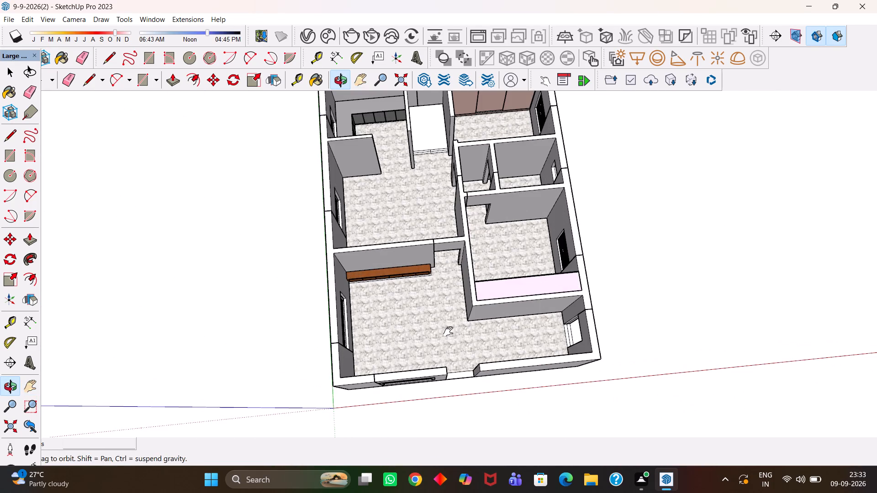
{"action": "key", "text": "h"}
{"action": "scroll", "coordinate": [448, 331], "scroll_direction": "down", "scroll_amount": 3}
{"action": "left_click_drag", "start_coordinate": [455, 304], "coordinate": [455, 322]}
{"action": "middle_click_drag", "start_coordinate": [460, 300], "coordinate": [460, 316]}
{"action": "scroll", "coordinate": [460, 316], "scroll_direction": "up", "scroll_amount": 2}
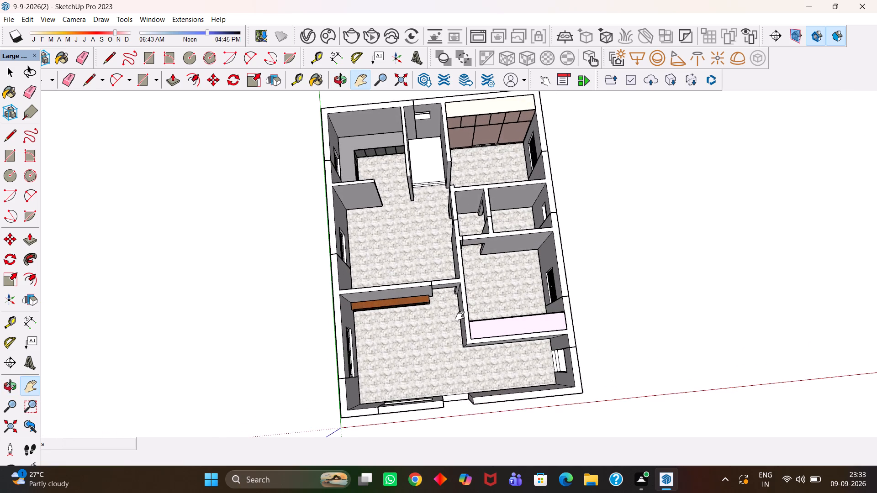
{"action": "scroll", "coordinate": [498, 346], "scroll_direction": "down", "scroll_amount": 1}
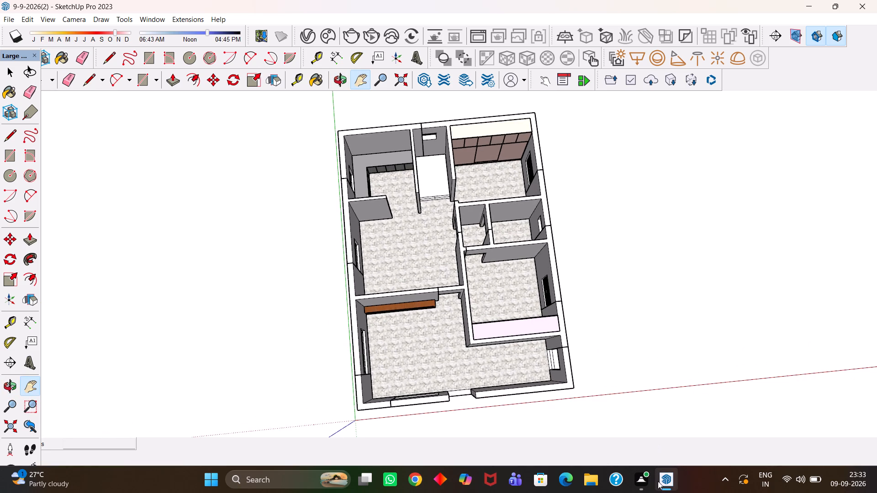
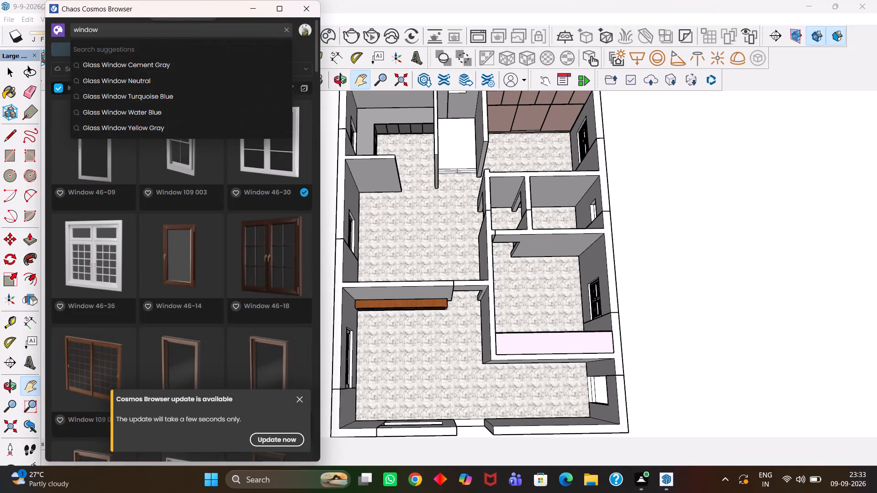
Replace the window search in the Cosmos asset library with a search for doors.
{"action": "key", "text": "BackSpace"}
{"action": "key", "text": "BackSpace"}
{"action": "key", "text": "BackSpace"}
{"action": "key", "text": "BackSpace"}
{"action": "key", "text": "BackSpace"}
{"action": "key", "text": "BackSpace"}
{"action": "key", "text": "BackSpace"}
{"action": "type", "text": "doors"}
{"action": "key", "text": "Return"}
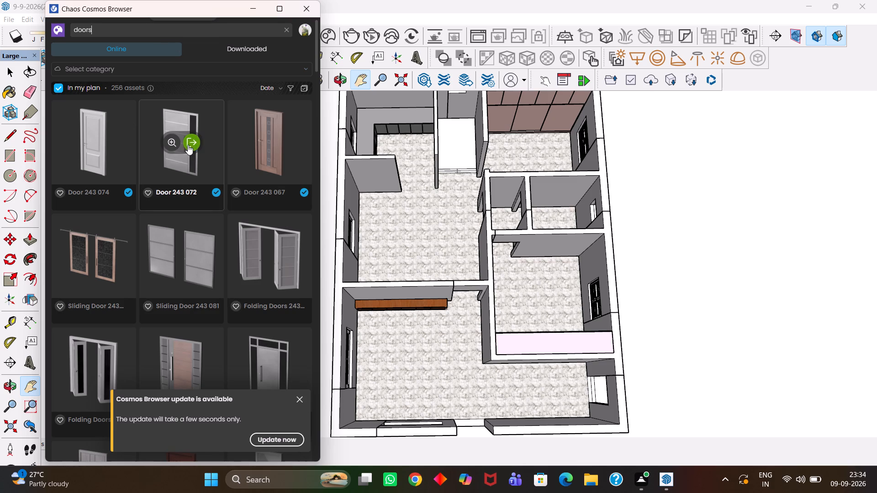
Import Door 243 067 and place it in the entrance opening of the front wall, beside the window.
{"action": "double_click", "coordinate": [277, 146]}
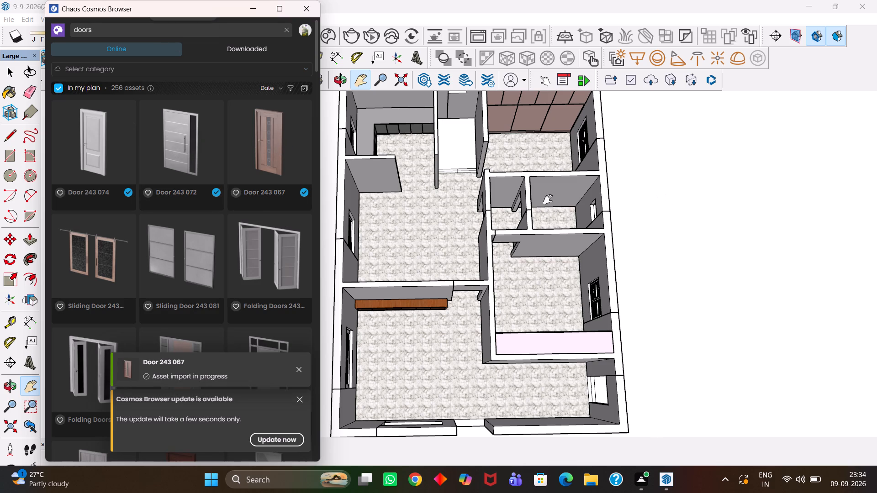
{"action": "scroll", "coordinate": [635, 194], "scroll_direction": "down", "scroll_amount": 6}
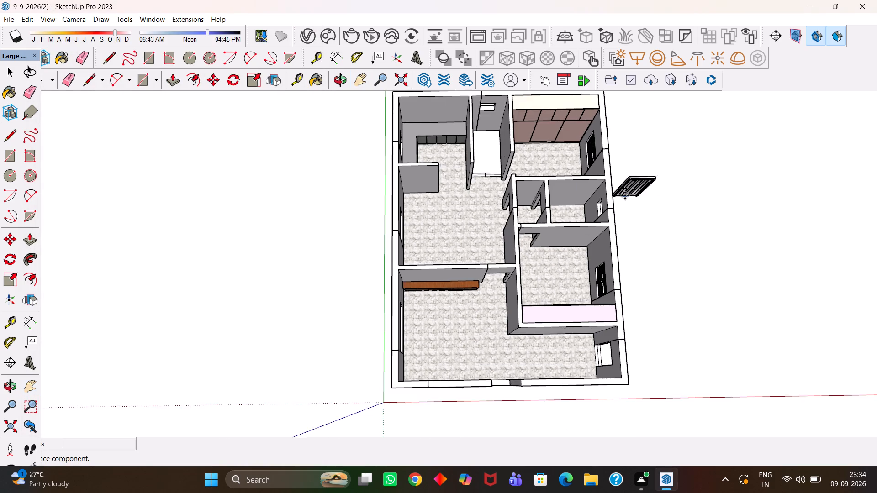
{"action": "scroll", "coordinate": [625, 195], "scroll_direction": "down", "scroll_amount": 3}
{"action": "scroll", "coordinate": [604, 247], "scroll_direction": "up", "scroll_amount": 4}
{"action": "middle_click_drag", "start_coordinate": [576, 309], "coordinate": [569, 274]}
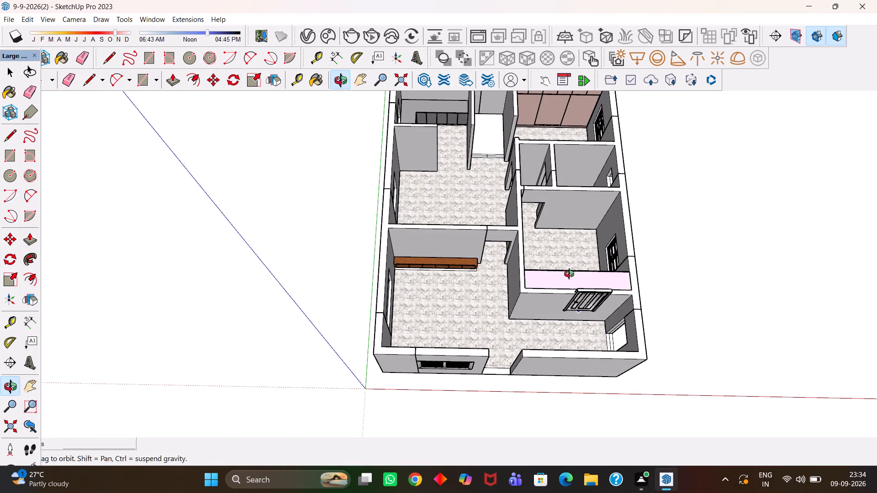
{"action": "middle_click_drag", "start_coordinate": [569, 274], "coordinate": [571, 276]}
{"action": "key", "text": "h"}
{"action": "scroll", "coordinate": [571, 276], "scroll_direction": "up", "scroll_amount": 3}
{"action": "left_click_drag", "start_coordinate": [516, 335], "coordinate": [506, 207]}
{"action": "middle_click_drag", "start_coordinate": [469, 269], "coordinate": [474, 278]}
{"action": "scroll", "coordinate": [471, 276], "scroll_direction": "up", "scroll_amount": 4}
{"action": "key", "text": "Escape"}
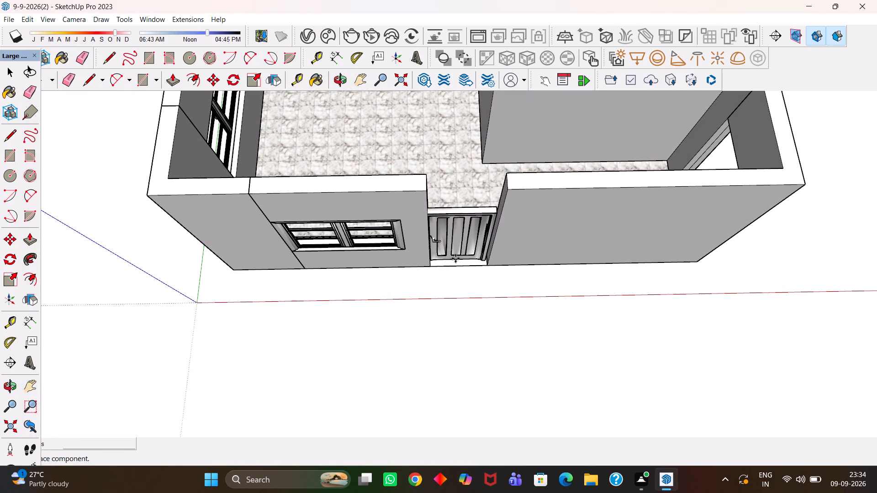
{"action": "left_click", "coordinate": [455, 258]}
End the placement of further door copies and select the door at the front entrance.
{"action": "scroll", "coordinate": [463, 266], "scroll_direction": "up", "scroll_amount": 4}
{"action": "key", "text": "space"}
{"action": "scroll", "coordinate": [472, 264], "scroll_direction": "up", "scroll_amount": 3}
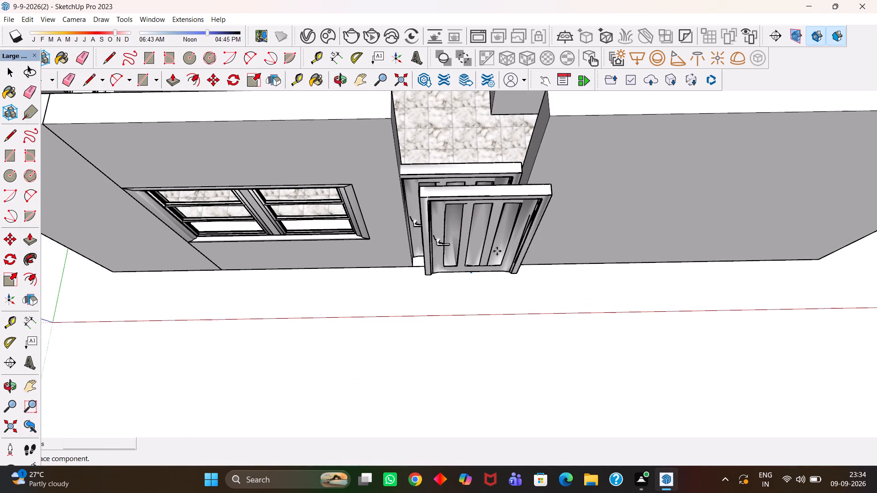
{"action": "left_click", "coordinate": [497, 251]}
{"action": "left_click", "coordinate": [505, 308]}
{"action": "key", "text": "Escape"}
{"action": "key", "text": "Escape"}
{"action": "scroll", "coordinate": [495, 287], "scroll_direction": "up", "scroll_amount": 2}
{"action": "scroll", "coordinate": [493, 286], "scroll_direction": "down", "scroll_amount": 11}
{"action": "scroll", "coordinate": [491, 305], "scroll_direction": "up", "scroll_amount": 1}
{"action": "scroll", "coordinate": [491, 305], "scroll_direction": "down", "scroll_amount": 14}
{"action": "key", "text": "space"}
{"action": "left_click", "coordinate": [484, 261]}
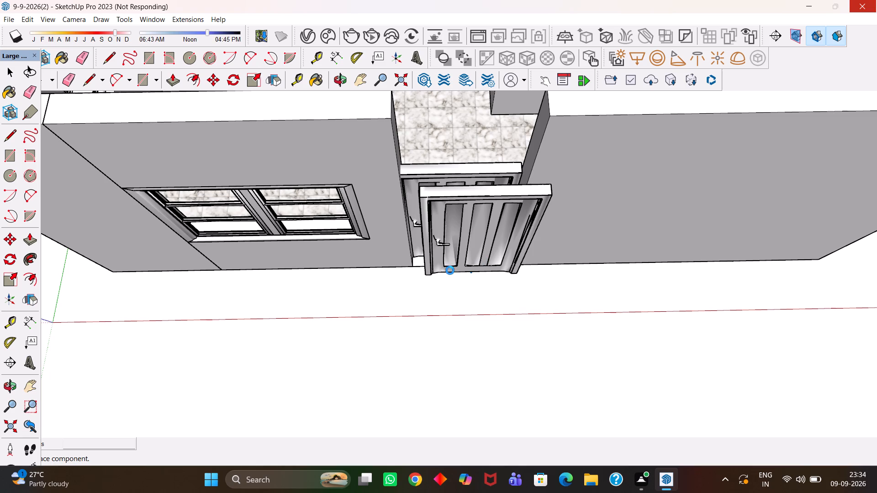
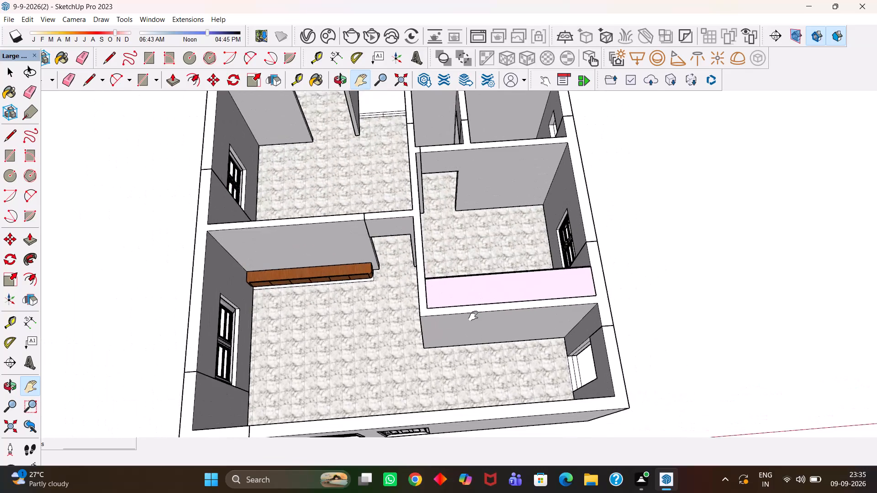
Examine the roofless house model's rooms, wall openings and windows from several angles.
{"action": "scroll", "coordinate": [473, 316], "scroll_direction": "down", "scroll_amount": 8}
{"action": "scroll", "coordinate": [454, 319], "scroll_direction": "up", "scroll_amount": 4}
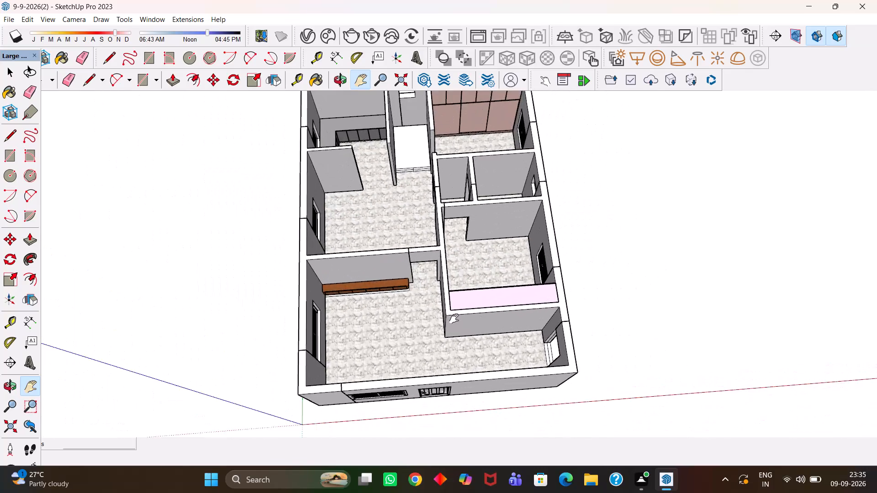
{"action": "scroll", "coordinate": [454, 319], "scroll_direction": "up", "scroll_amount": 3}
{"action": "middle_click_drag", "start_coordinate": [406, 319], "coordinate": [468, 288]}
{"action": "scroll", "coordinate": [468, 288], "scroll_direction": "down", "scroll_amount": 3}
{"action": "scroll", "coordinate": [410, 281], "scroll_direction": "up", "scroll_amount": 1}
{"action": "middle_click_drag", "start_coordinate": [410, 281], "coordinate": [473, 283]}
{"action": "scroll", "coordinate": [476, 286], "scroll_direction": "up", "scroll_amount": 2}
{"action": "scroll", "coordinate": [473, 283], "scroll_direction": "down", "scroll_amount": 4}
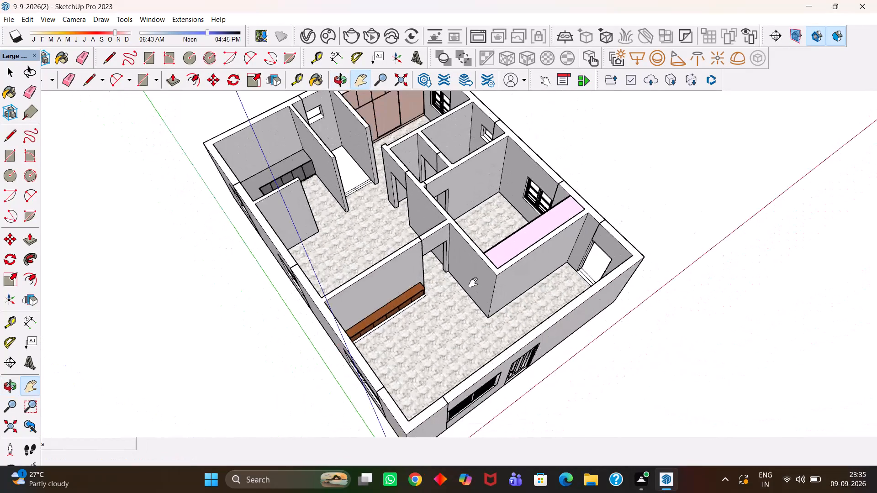
{"action": "scroll", "coordinate": [473, 283], "scroll_direction": "down", "scroll_amount": 3}
{"action": "scroll", "coordinate": [473, 283], "scroll_direction": "up", "scroll_amount": 3}
{"action": "middle_click_drag", "start_coordinate": [436, 286], "coordinate": [502, 280]}
{"action": "scroll", "coordinate": [502, 280], "scroll_direction": "up", "scroll_amount": 2}
{"action": "scroll", "coordinate": [502, 280], "scroll_direction": "down", "scroll_amount": 4}
{"action": "middle_click_drag", "start_coordinate": [417, 274], "coordinate": [491, 277]}
{"action": "scroll", "coordinate": [491, 277], "scroll_direction": "down", "scroll_amount": 2}
{"action": "middle_click_drag", "start_coordinate": [425, 265], "coordinate": [465, 269]}
{"action": "scroll", "coordinate": [425, 265], "scroll_direction": "up", "scroll_amount": 1}
{"action": "scroll", "coordinate": [463, 265], "scroll_direction": "down", "scroll_amount": 2}
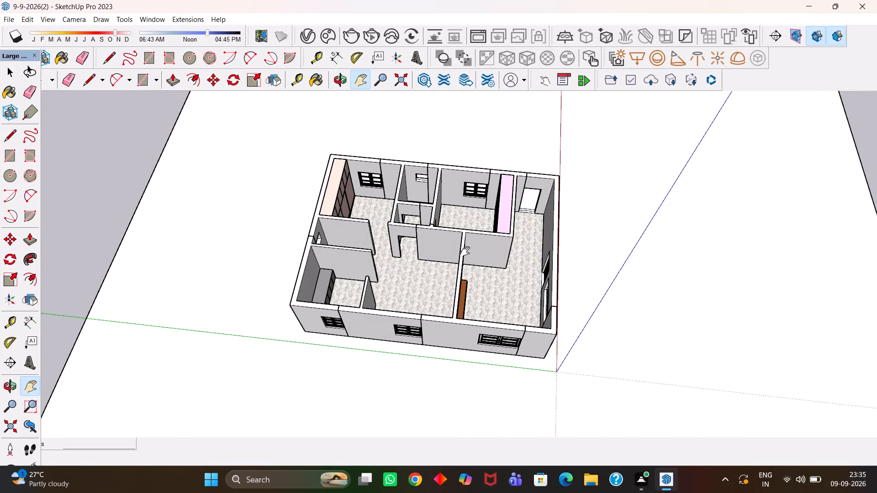
{"action": "scroll", "coordinate": [465, 252], "scroll_direction": "up", "scroll_amount": 1}
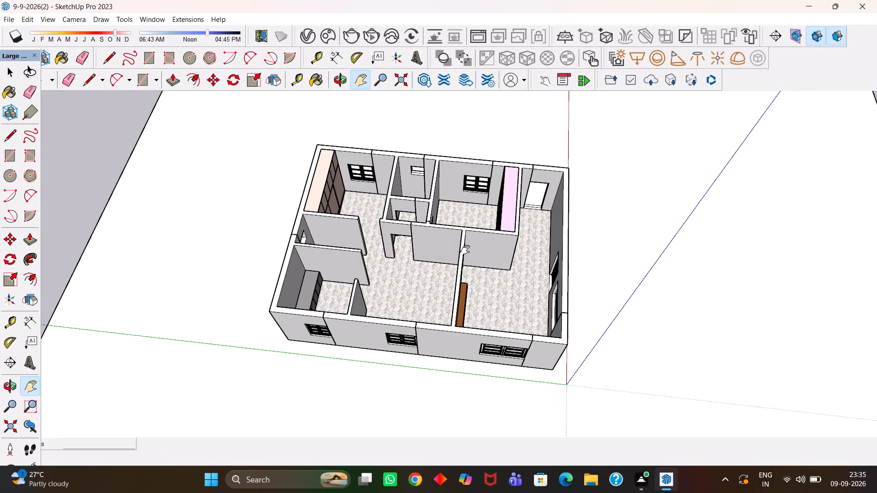
{"action": "scroll", "coordinate": [465, 250], "scroll_direction": "up", "scroll_amount": 1}
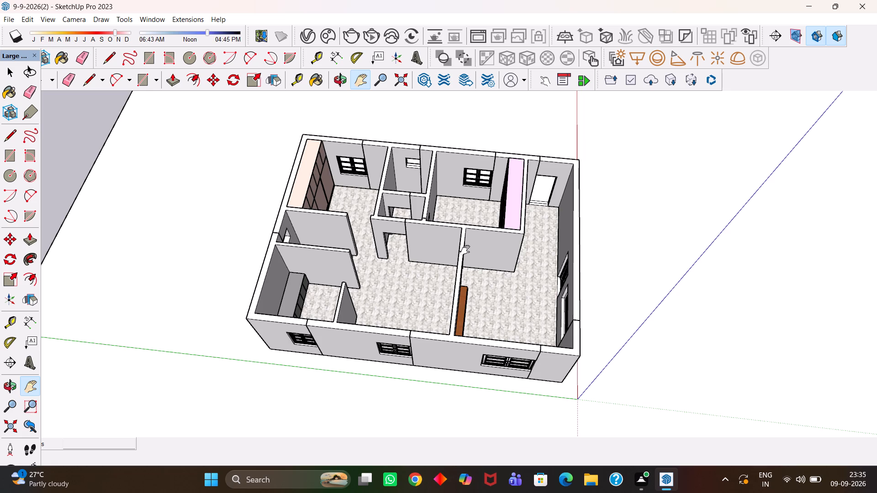
{"action": "scroll", "coordinate": [465, 250], "scroll_direction": "up", "scroll_amount": 3}
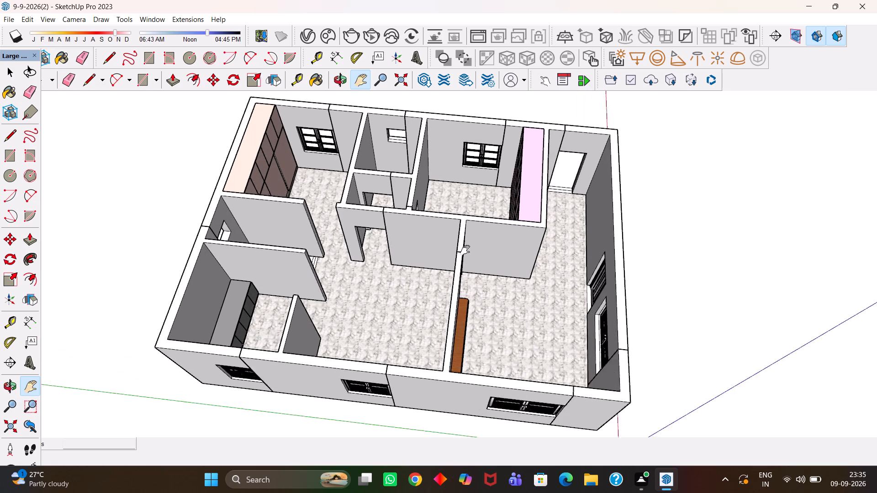
{"action": "scroll", "coordinate": [465, 250], "scroll_direction": "up", "scroll_amount": 1}
{"action": "scroll", "coordinate": [454, 244], "scroll_direction": "down", "scroll_amount": 7}
{"action": "middle_click_drag", "start_coordinate": [440, 225], "coordinate": [451, 255]}
{"action": "scroll", "coordinate": [441, 229], "scroll_direction": "up", "scroll_amount": 7}
{"action": "scroll", "coordinate": [448, 252], "scroll_direction": "down", "scroll_amount": 5}
{"action": "scroll", "coordinate": [447, 246], "scroll_direction": "up", "scroll_amount": 1}
{"action": "middle_click_drag", "start_coordinate": [447, 246], "coordinate": [483, 303]}
{"action": "scroll", "coordinate": [483, 302], "scroll_direction": "up", "scroll_amount": 3}
{"action": "scroll", "coordinate": [482, 304], "scroll_direction": "down", "scroll_amount": 4}
{"action": "middle_click_drag", "start_coordinate": [493, 312], "coordinate": [463, 297]}
{"action": "scroll", "coordinate": [463, 297], "scroll_direction": "up", "scroll_amount": 1}
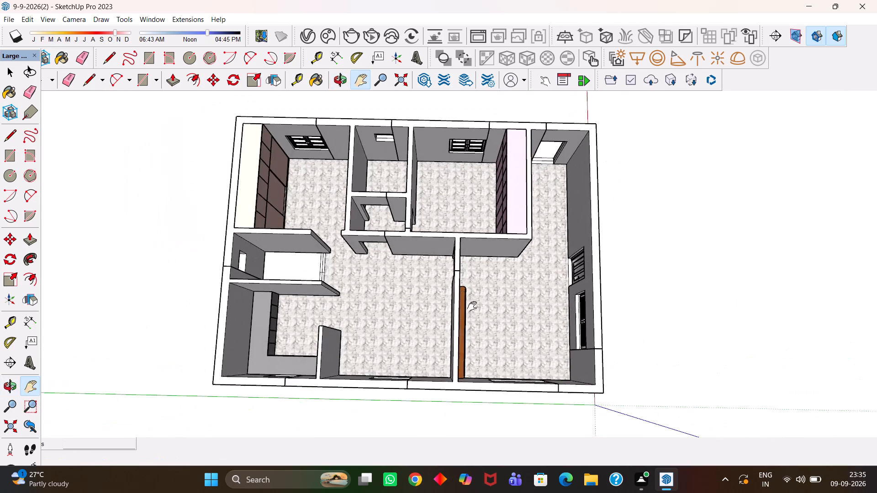
{"action": "scroll", "coordinate": [478, 308], "scroll_direction": "down", "scroll_amount": 6}
{"action": "middle_click_drag", "start_coordinate": [501, 329], "coordinate": [496, 325]}
{"action": "scroll", "coordinate": [501, 329], "scroll_direction": "up", "scroll_amount": 8}
{"action": "scroll", "coordinate": [500, 297], "scroll_direction": "down", "scroll_amount": 7}
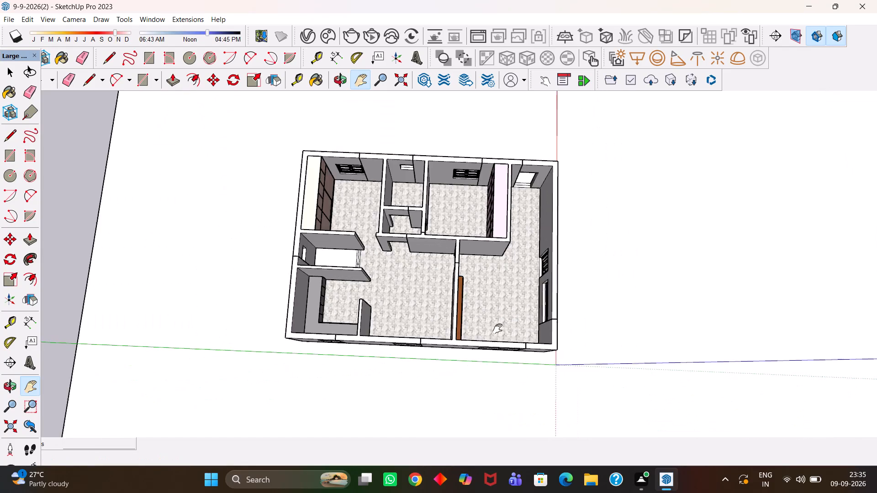
{"action": "scroll", "coordinate": [497, 329], "scroll_direction": "down", "scroll_amount": 1}
{"action": "middle_click", "coordinate": [455, 297]}
{"action": "scroll", "coordinate": [455, 297], "scroll_direction": "up", "scroll_amount": 4}
Save the model.
{"action": "key", "text": "ctrl+s"}
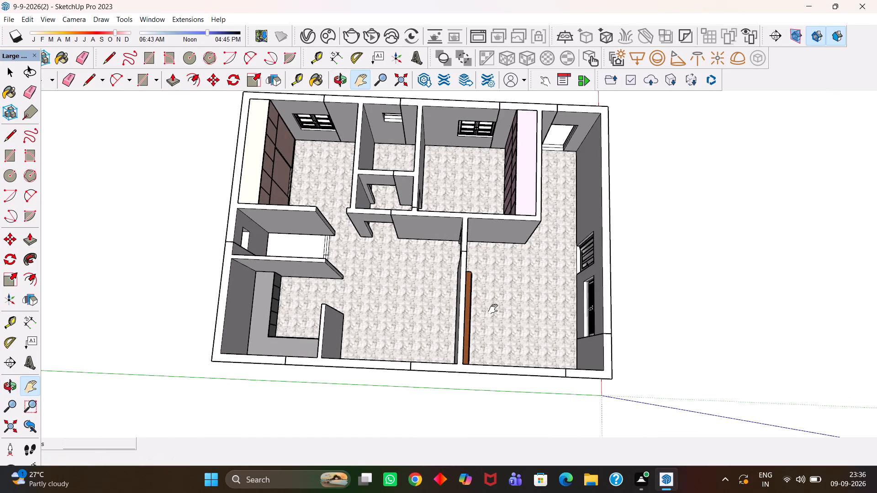
Examine the house layout from above to locate the interior doorways that still lack doors.
{"action": "scroll", "coordinate": [493, 309], "scroll_direction": "up", "scroll_amount": 3}
{"action": "scroll", "coordinate": [494, 309], "scroll_direction": "down", "scroll_amount": 8}
{"action": "scroll", "coordinate": [549, 307], "scroll_direction": "up", "scroll_amount": 1}
{"action": "middle_click_drag", "start_coordinate": [550, 307], "coordinate": [512, 312]}
{"action": "scroll", "coordinate": [491, 311], "scroll_direction": "down", "scroll_amount": 6}
{"action": "scroll", "coordinate": [556, 293], "scroll_direction": "up", "scroll_amount": 5}
{"action": "middle_click_drag", "start_coordinate": [556, 293], "coordinate": [475, 331]}
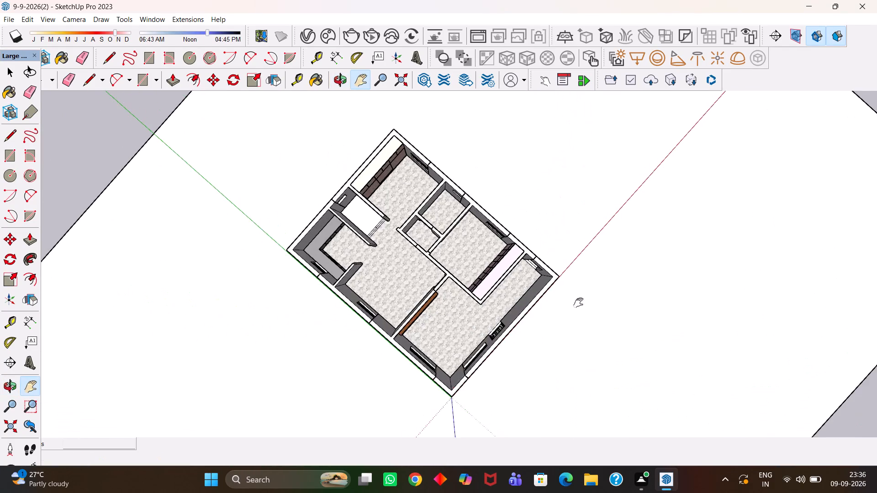
{"action": "scroll", "coordinate": [578, 303], "scroll_direction": "up", "scroll_amount": 6}
{"action": "middle_click_drag", "start_coordinate": [574, 305], "coordinate": [489, 324]}
{"action": "scroll", "coordinate": [498, 301], "scroll_direction": "down", "scroll_amount": 8}
{"action": "scroll", "coordinate": [484, 311], "scroll_direction": "up", "scroll_amount": 3}
{"action": "middle_click_drag", "start_coordinate": [484, 311], "coordinate": [543, 284]}
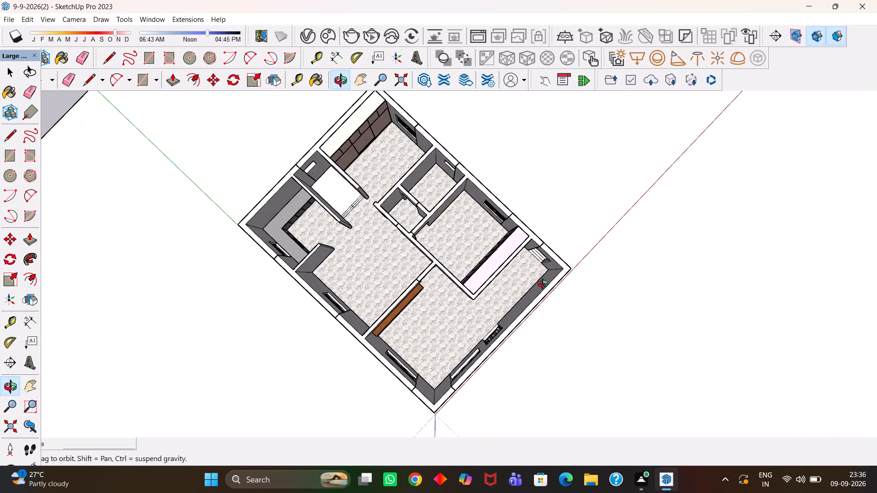
{"action": "middle_click_drag", "start_coordinate": [543, 284], "coordinate": [566, 260]}
{"action": "scroll", "coordinate": [555, 308], "scroll_direction": "up", "scroll_amount": 4}
{"action": "middle_click_drag", "start_coordinate": [546, 328], "coordinate": [393, 294]}
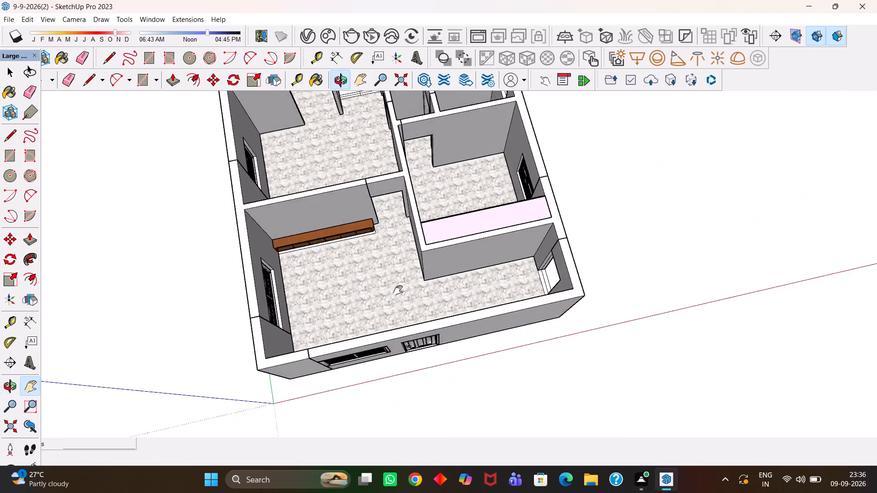
{"action": "scroll", "coordinate": [401, 290], "scroll_direction": "up", "scroll_amount": 1}
{"action": "scroll", "coordinate": [402, 290], "scroll_direction": "down", "scroll_amount": 5}
{"action": "middle_click_drag", "start_coordinate": [479, 279], "coordinate": [439, 318]}
{"action": "scroll", "coordinate": [442, 320], "scroll_direction": "up", "scroll_amount": 1}
{"action": "scroll", "coordinate": [439, 318], "scroll_direction": "down", "scroll_amount": 3}
{"action": "left_click_drag", "start_coordinate": [424, 283], "coordinate": [432, 336]}
{"action": "middle_click_drag", "start_coordinate": [457, 336], "coordinate": [455, 343]}
{"action": "scroll", "coordinate": [457, 336], "scroll_direction": "up", "scroll_amount": 3}
{"action": "scroll", "coordinate": [455, 343], "scroll_direction": "down", "scroll_amount": 4}
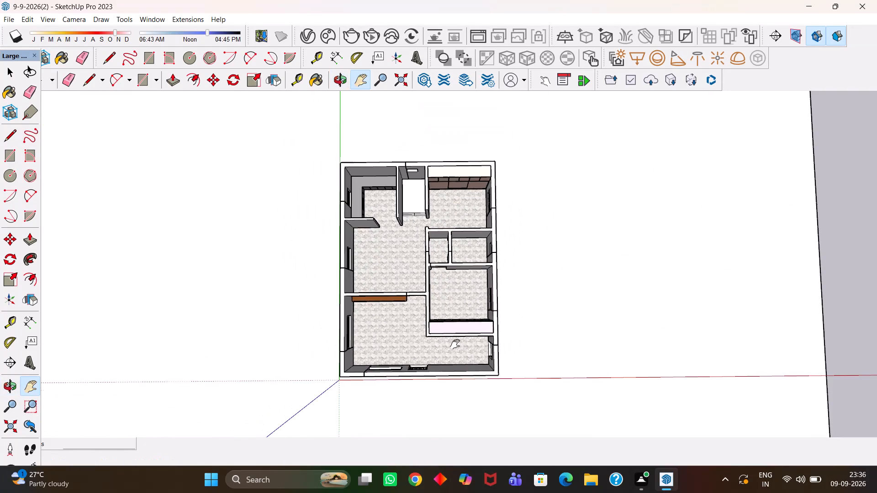
{"action": "scroll", "coordinate": [455, 345], "scroll_direction": "up", "scroll_amount": 6}
{"action": "scroll", "coordinate": [455, 345], "scroll_direction": "down", "scroll_amount": 7}
{"action": "scroll", "coordinate": [449, 337], "scroll_direction": "up", "scroll_amount": 2}
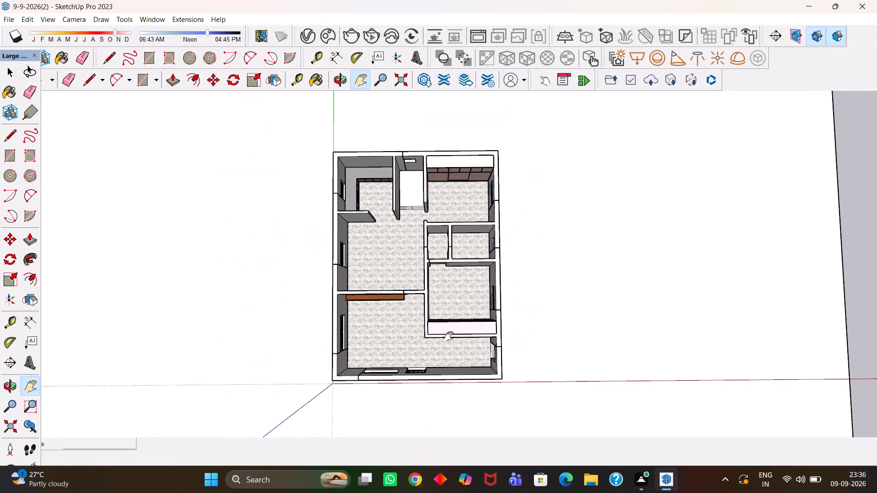
Copy the front entrance door by its bottom corner into the partition-wall opening beside the wooden cabinet in the front room.
{"action": "scroll", "coordinate": [449, 336], "scroll_direction": "up", "scroll_amount": 7}
{"action": "middle_click_drag", "start_coordinate": [434, 343], "coordinate": [434, 252]}
{"action": "middle_click", "coordinate": [434, 249]}
{"action": "scroll", "coordinate": [434, 245], "scroll_direction": "down", "scroll_amount": 4}
{"action": "scroll", "coordinate": [411, 314], "scroll_direction": "up", "scroll_amount": 8}
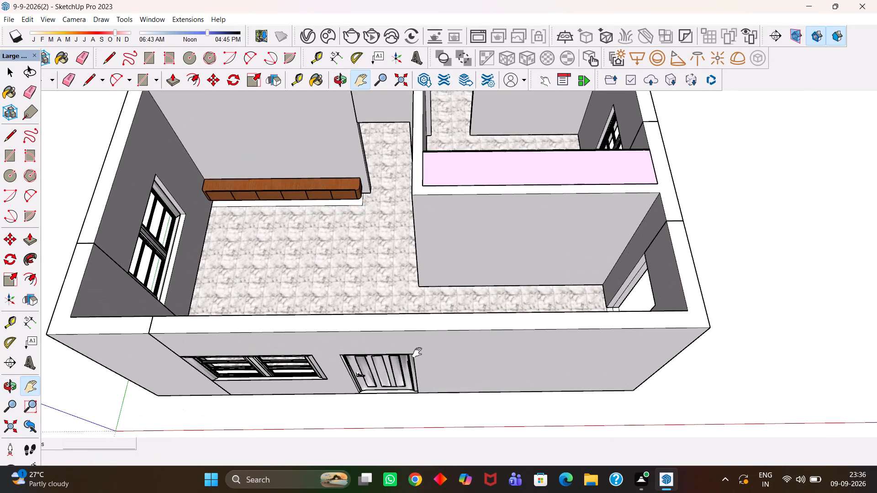
{"action": "scroll", "coordinate": [417, 353], "scroll_direction": "down", "scroll_amount": 3}
{"action": "scroll", "coordinate": [412, 359], "scroll_direction": "up", "scroll_amount": 5}
{"action": "key", "text": "m"}
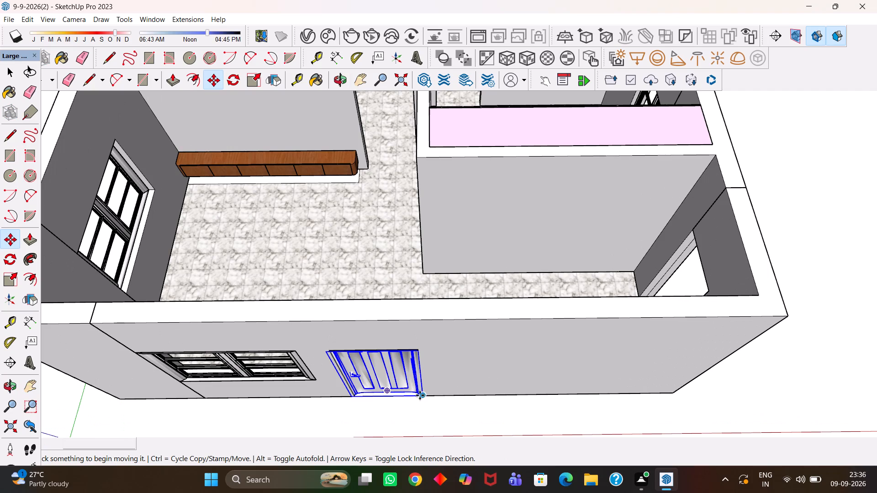
{"action": "left_click", "coordinate": [420, 395]}
{"action": "scroll", "coordinate": [417, 378], "scroll_direction": "down", "scroll_amount": 6}
{"action": "key", "text": "h"}
{"action": "left_click_drag", "start_coordinate": [398, 303], "coordinate": [447, 419]}
{"action": "scroll", "coordinate": [431, 348], "scroll_direction": "up", "scroll_amount": 6}
{"action": "middle_click", "coordinate": [431, 348]}
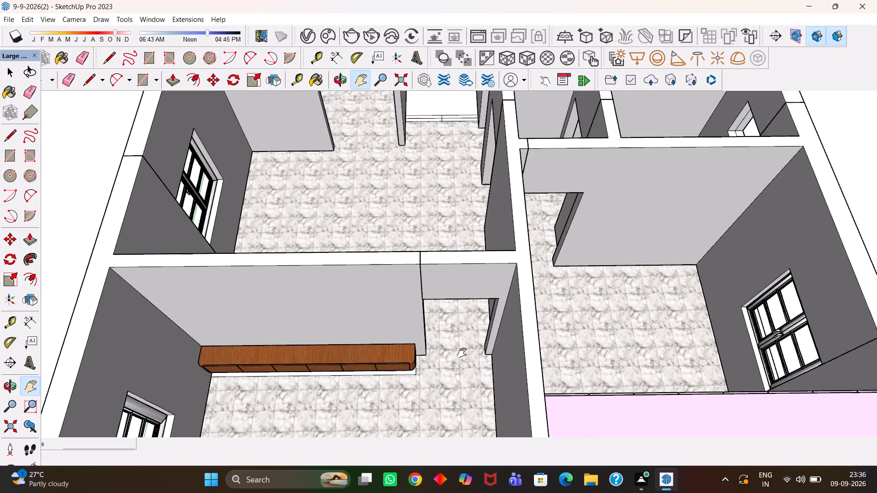
{"action": "scroll", "coordinate": [462, 353], "scroll_direction": "up", "scroll_amount": 5}
{"action": "key", "text": "Escape"}
{"action": "left_click", "coordinate": [499, 351]}
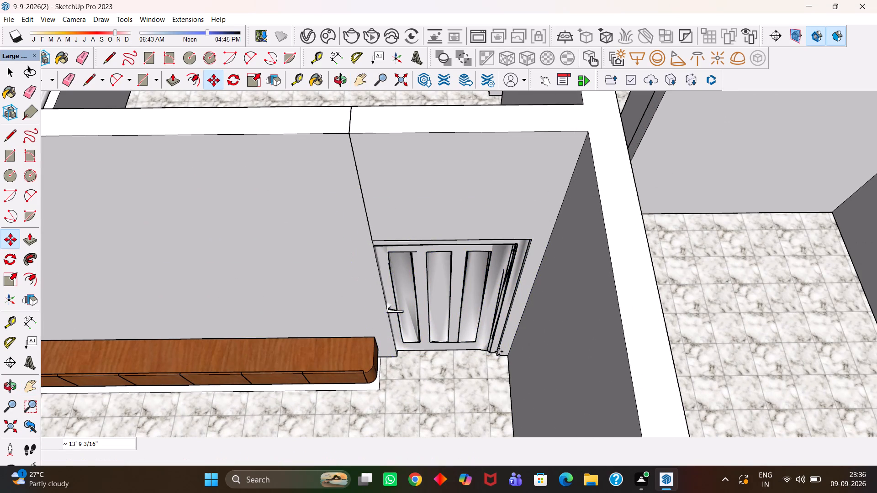
Scale the copied door's width down to fit the opening beside the wooden cabinet.
{"action": "scroll", "coordinate": [498, 351], "scroll_direction": "up", "scroll_amount": 3}
{"action": "key", "text": "s"}
{"action": "left_click", "coordinate": [379, 281]}
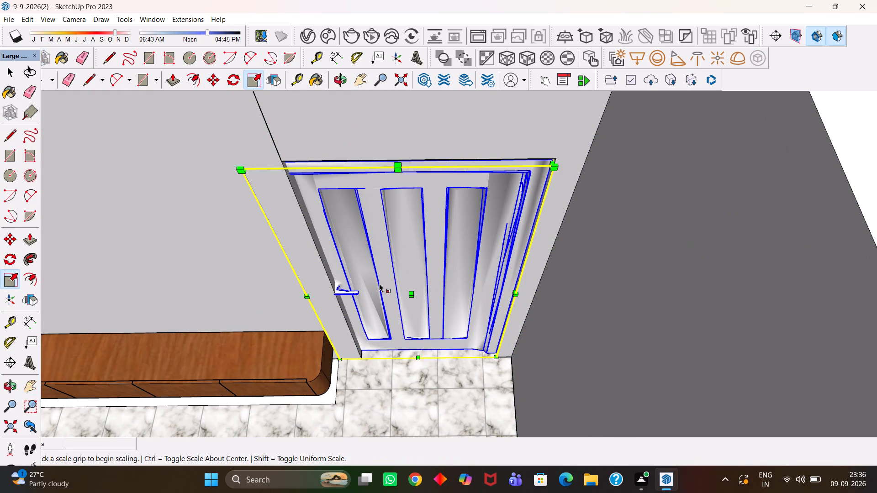
{"action": "key", "text": "s"}
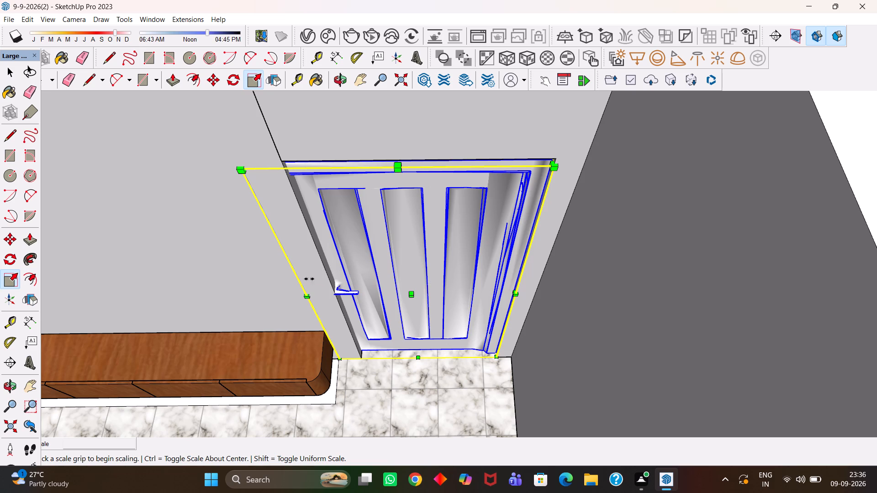
{"action": "left_click", "coordinate": [309, 283]}
{"action": "left_click", "coordinate": [327, 281]}
{"action": "scroll", "coordinate": [376, 294], "scroll_direction": "down", "scroll_amount": 5}
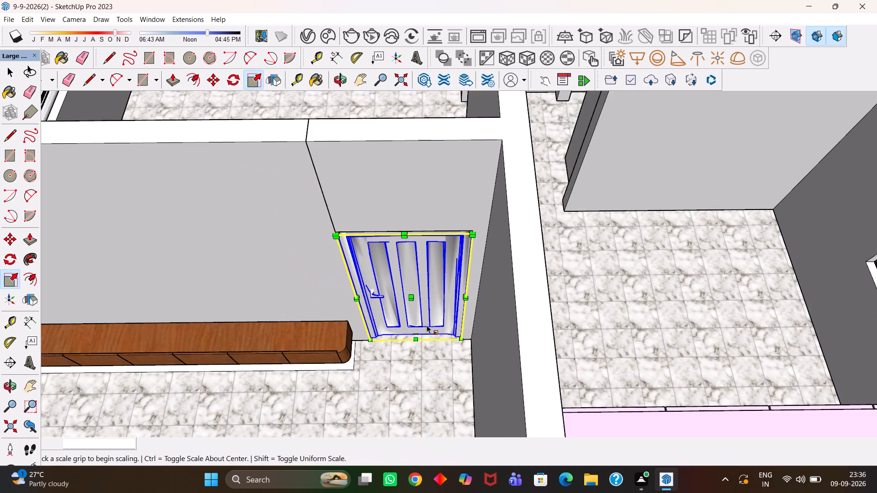
Copy the narrowed door by its bottom corner into the doorway of the adjoining bedroom with the pink-topped wardrobe.
{"action": "middle_click", "coordinate": [434, 332]}
{"action": "scroll", "coordinate": [435, 333], "scroll_direction": "up", "scroll_amount": 2}
{"action": "key", "text": "m"}
{"action": "left_click", "coordinate": [466, 343]}
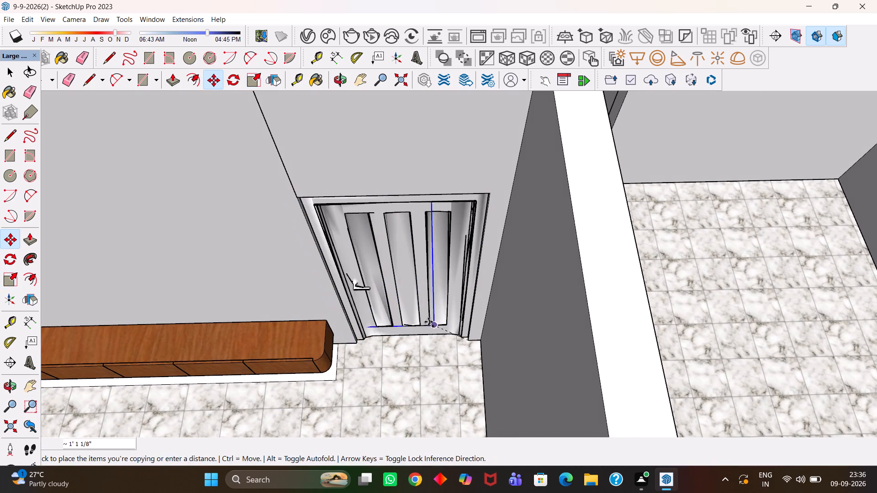
{"action": "key", "text": "h"}
{"action": "scroll", "coordinate": [428, 321], "scroll_direction": "down", "scroll_amount": 6}
{"action": "left_click_drag", "start_coordinate": [414, 265], "coordinate": [440, 425]}
{"action": "scroll", "coordinate": [545, 354], "scroll_direction": "up", "scroll_amount": 6}
{"action": "left_click_drag", "start_coordinate": [549, 345], "coordinate": [501, 351]}
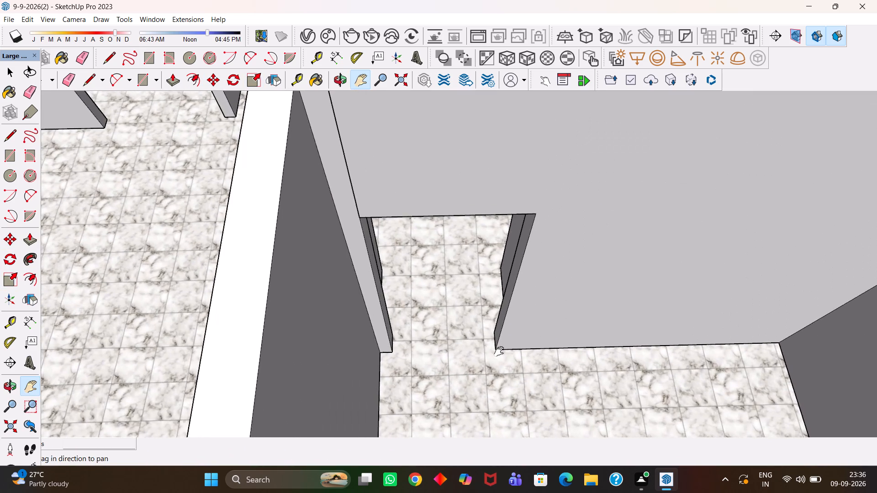
{"action": "key", "text": "Escape"}
{"action": "scroll", "coordinate": [499, 351], "scroll_direction": "up", "scroll_amount": 2}
{"action": "left_click", "coordinate": [499, 348]}
Scale the bedroom door's width by about 0.94 to fit its opening.
{"action": "scroll", "coordinate": [499, 348], "scroll_direction": "up", "scroll_amount": 3}
{"action": "key", "text": "s"}
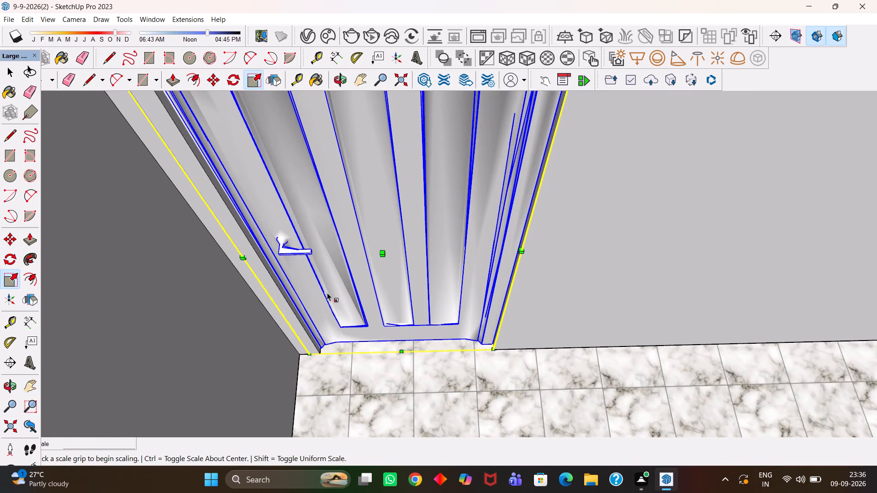
{"action": "left_click", "coordinate": [243, 241]}
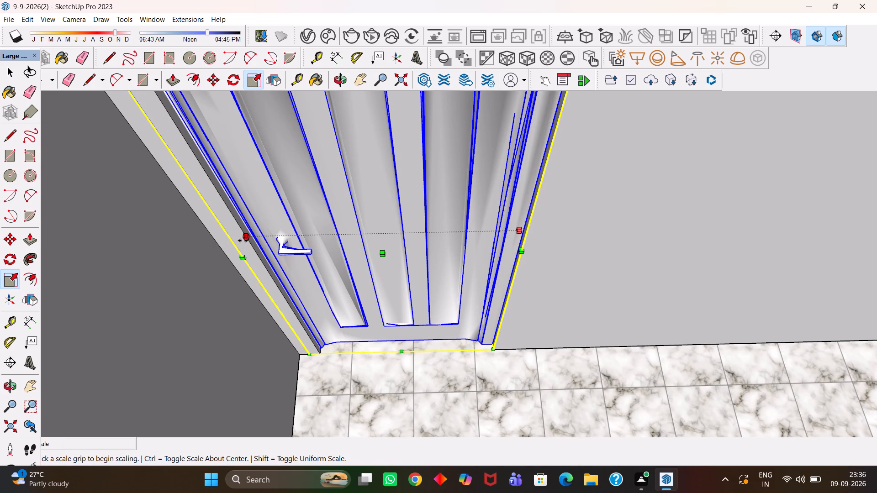
{"action": "left_click", "coordinate": [248, 242]}
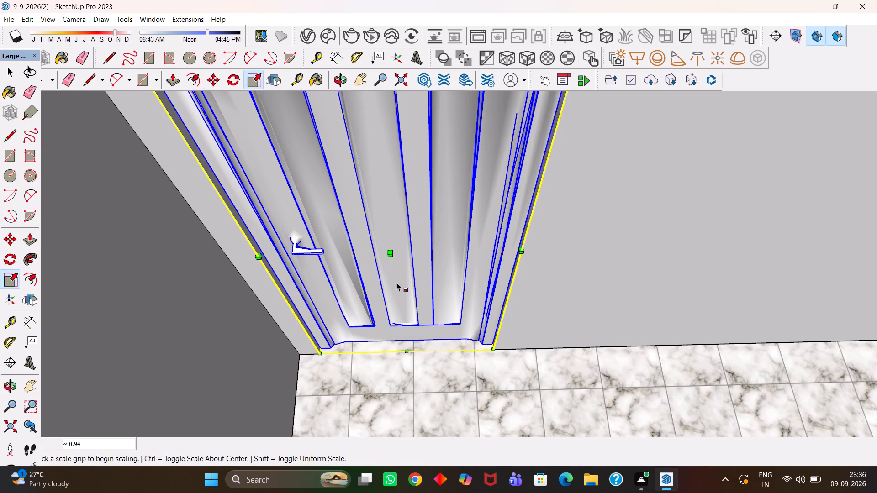
Copy the bedroom door by its bottom corner onto the open floor of the middle hall.
{"action": "scroll", "coordinate": [396, 283], "scroll_direction": "down", "scroll_amount": 4}
{"action": "key", "text": "m"}
{"action": "left_click", "coordinate": [469, 329]}
{"action": "scroll", "coordinate": [425, 327], "scroll_direction": "down", "scroll_amount": 6}
{"action": "key", "text": "h"}
{"action": "left_click_drag", "start_coordinate": [420, 247], "coordinate": [448, 418]}
{"action": "middle_click_drag", "start_coordinate": [444, 292], "coordinate": [444, 341]}
{"action": "scroll", "coordinate": [444, 323], "scroll_direction": "up", "scroll_amount": 1}
{"action": "scroll", "coordinate": [444, 341], "scroll_direction": "down", "scroll_amount": 3}
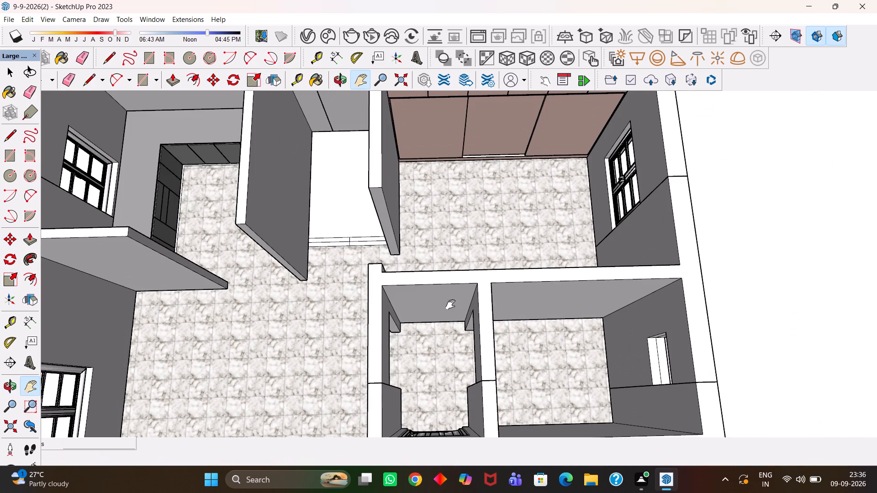
{"action": "left_click_drag", "start_coordinate": [403, 261], "coordinate": [528, 307]}
{"action": "scroll", "coordinate": [505, 308], "scroll_direction": "down", "scroll_amount": 3}
{"action": "middle_click_drag", "start_coordinate": [438, 337], "coordinate": [461, 322]}
{"action": "scroll", "coordinate": [433, 332], "scroll_direction": "up", "scroll_amount": 1}
{"action": "scroll", "coordinate": [463, 322], "scroll_direction": "down", "scroll_amount": 3}
{"action": "middle_click_drag", "start_coordinate": [497, 323], "coordinate": [567, 325]}
{"action": "scroll", "coordinate": [511, 325], "scroll_direction": "up", "scroll_amount": 1}
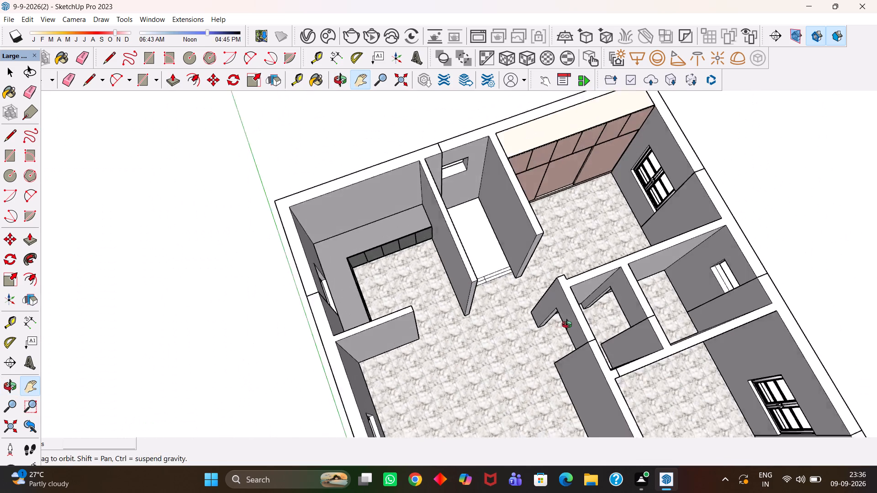
{"action": "scroll", "coordinate": [567, 325], "scroll_direction": "up", "scroll_amount": 1}
{"action": "middle_click_drag", "start_coordinate": [567, 325], "coordinate": [567, 320]}
{"action": "left_click_drag", "start_coordinate": [542, 367], "coordinate": [418, 253]}
{"action": "scroll", "coordinate": [398, 266], "scroll_direction": "down", "scroll_amount": 2}
{"action": "middle_click_drag", "start_coordinate": [399, 286], "coordinate": [451, 301]}
{"action": "scroll", "coordinate": [417, 292], "scroll_direction": "up", "scroll_amount": 3}
{"action": "key", "text": "Escape"}
{"action": "left_click", "coordinate": [376, 289]}
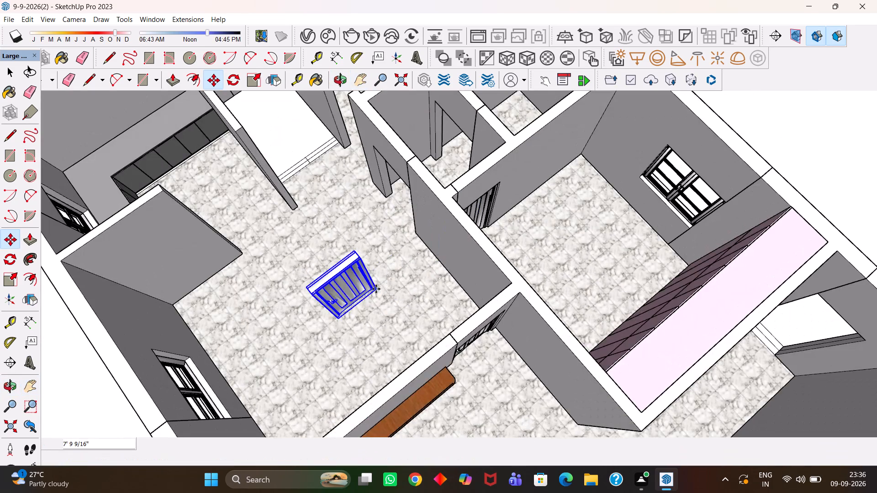
Rotate the door standing in the hall by 90 degrees about its bottom corner.
{"action": "scroll", "coordinate": [365, 292], "scroll_direction": "up", "scroll_amount": 7}
{"action": "scroll", "coordinate": [212, 313], "scroll_direction": "up", "scroll_amount": 4}
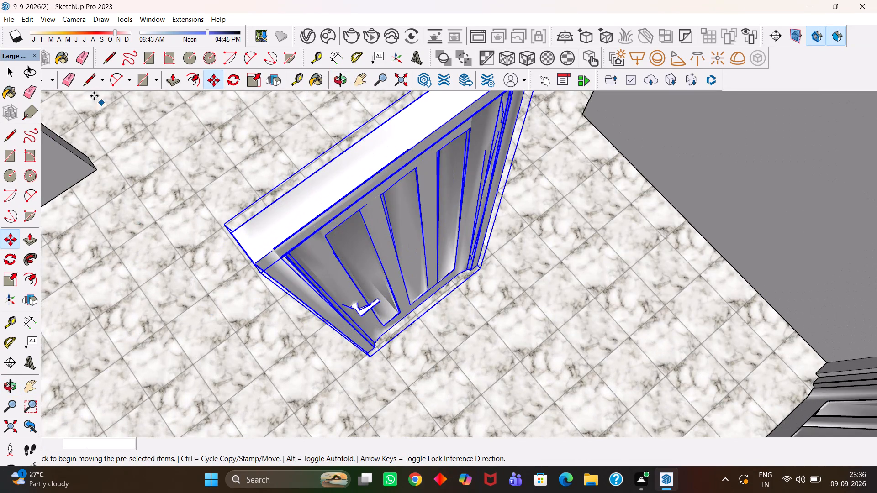
{"action": "left_click", "coordinate": [8, 257]}
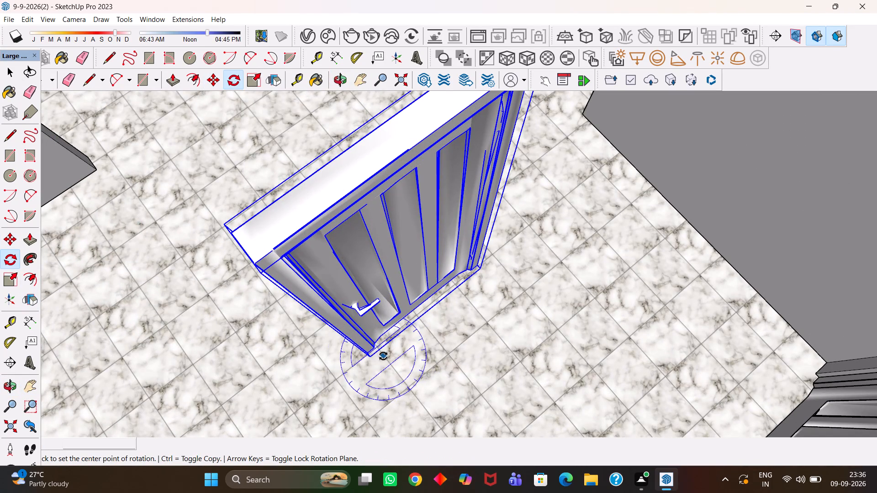
{"action": "left_click", "coordinate": [372, 358]}
{"action": "left_click", "coordinate": [340, 380]}
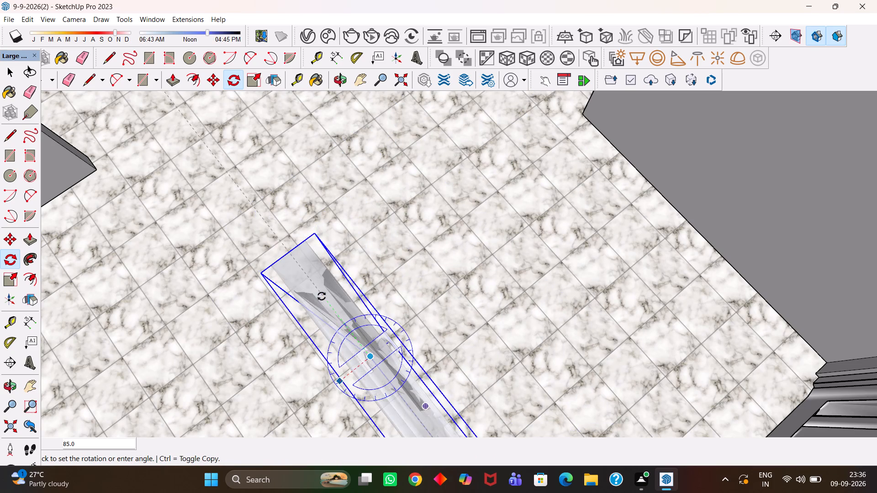
{"action": "left_click", "coordinate": [293, 247]}
Move the rotated door by its bottom corner from the middle hall into the doorway of the bedroom with the cream-topped wardrobe.
{"action": "scroll", "coordinate": [289, 262], "scroll_direction": "down", "scroll_amount": 5}
{"action": "scroll", "coordinate": [254, 281], "scroll_direction": "up", "scroll_amount": 1}
{"action": "middle_click_drag", "start_coordinate": [254, 282], "coordinate": [391, 246]}
{"action": "scroll", "coordinate": [392, 246], "scroll_direction": "down", "scroll_amount": 6}
{"action": "middle_click_drag", "start_coordinate": [438, 321], "coordinate": [453, 336]}
{"action": "scroll", "coordinate": [438, 322], "scroll_direction": "up", "scroll_amount": 1}
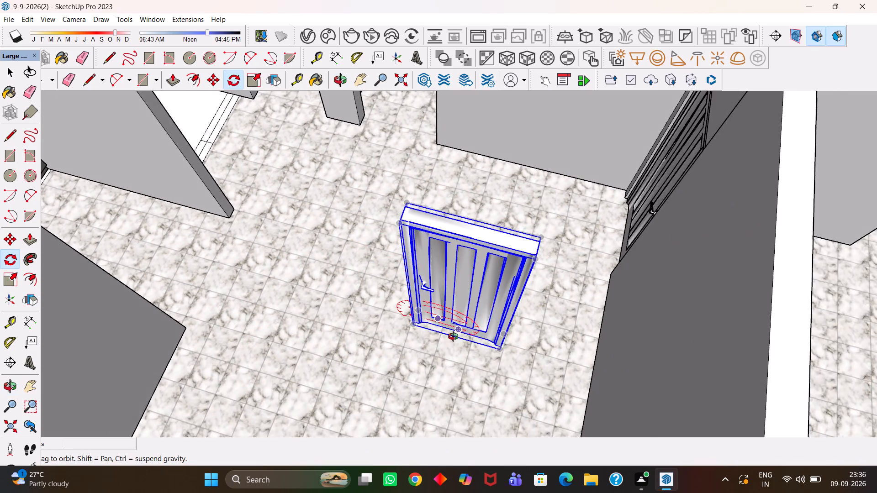
{"action": "middle_click_drag", "start_coordinate": [453, 336], "coordinate": [463, 343]}
{"action": "scroll", "coordinate": [463, 343], "scroll_direction": "up", "scroll_amount": 3}
{"action": "key", "text": "m"}
{"action": "left_click", "coordinate": [523, 351]}
{"action": "key", "text": "h"}
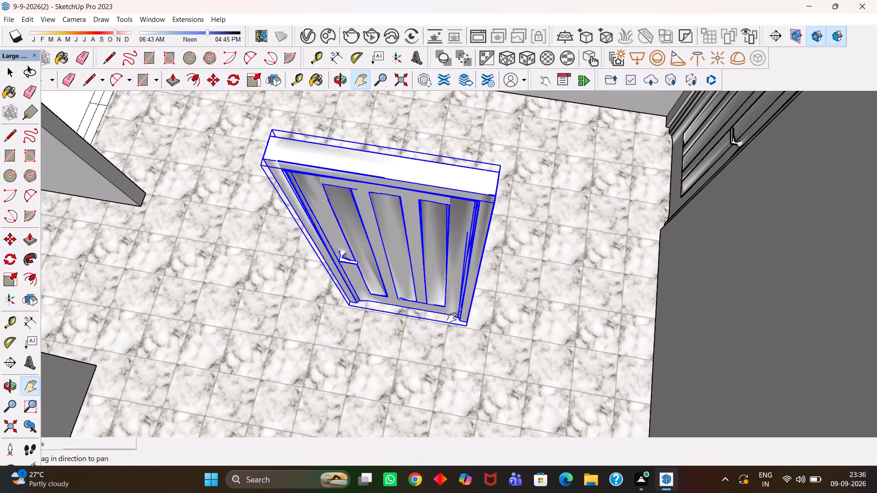
{"action": "scroll", "coordinate": [452, 318], "scroll_direction": "down", "scroll_amount": 6}
{"action": "left_click_drag", "start_coordinate": [377, 244], "coordinate": [464, 417]}
{"action": "scroll", "coordinate": [466, 329], "scroll_direction": "up", "scroll_amount": 6}
{"action": "scroll", "coordinate": [419, 285], "scroll_direction": "down", "scroll_amount": 4}
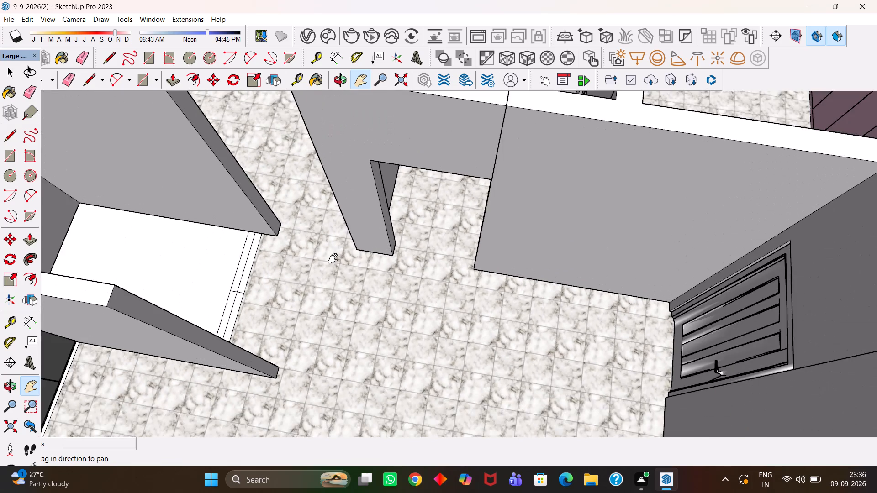
{"action": "scroll", "coordinate": [333, 258], "scroll_direction": "up", "scroll_amount": 3}
{"action": "middle_click_drag", "start_coordinate": [324, 250], "coordinate": [446, 243]}
{"action": "scroll", "coordinate": [445, 243], "scroll_direction": "up", "scroll_amount": 1}
{"action": "key", "text": "Escape"}
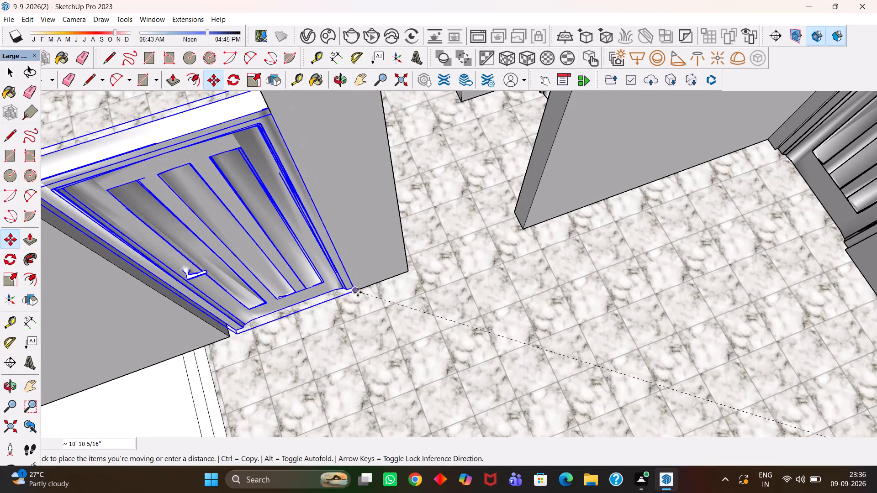
{"action": "left_click", "coordinate": [358, 292]}
{"action": "scroll", "coordinate": [358, 292], "scroll_direction": "down", "scroll_amount": 10}
{"action": "key", "text": "h"}
{"action": "scroll", "coordinate": [397, 328], "scroll_direction": "up", "scroll_amount": 1}
{"action": "middle_click_drag", "start_coordinate": [397, 328], "coordinate": [386, 330]}
{"action": "scroll", "coordinate": [386, 330], "scroll_direction": "down", "scroll_amount": 3}
{"action": "key", "text": "space"}
{"action": "left_click", "coordinate": [420, 331]}
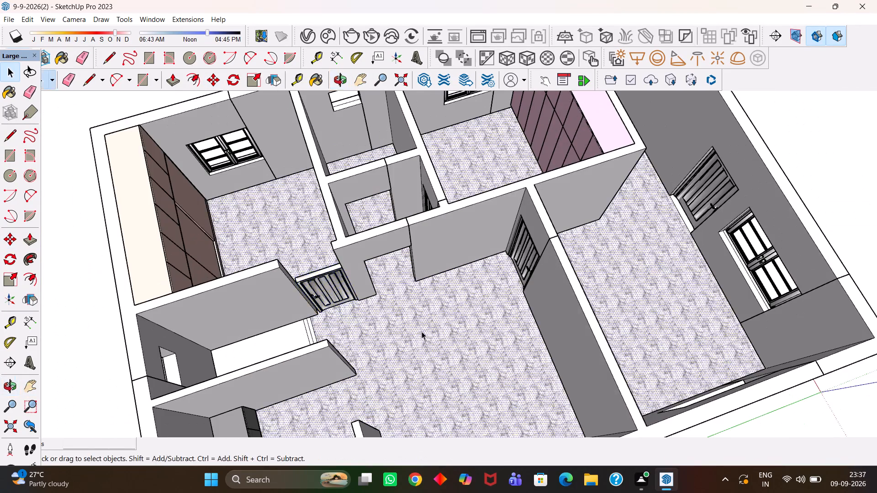
{"action": "scroll", "coordinate": [444, 337], "scroll_direction": "down", "scroll_amount": 3}
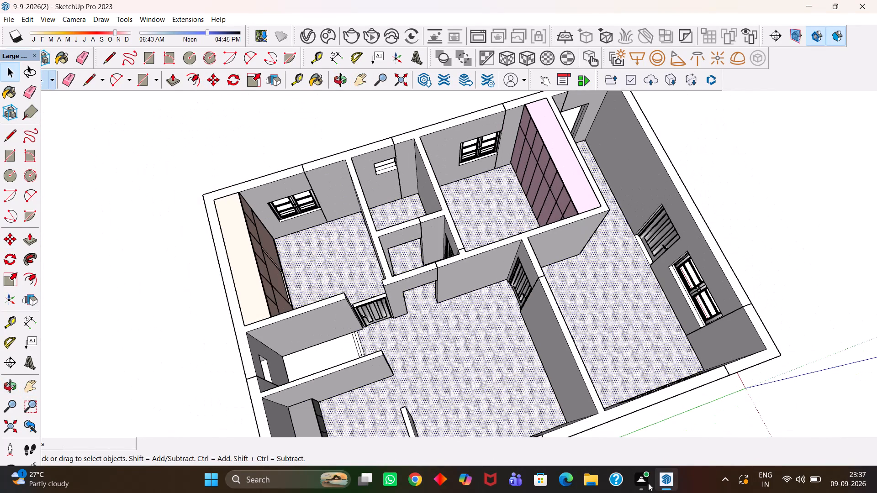